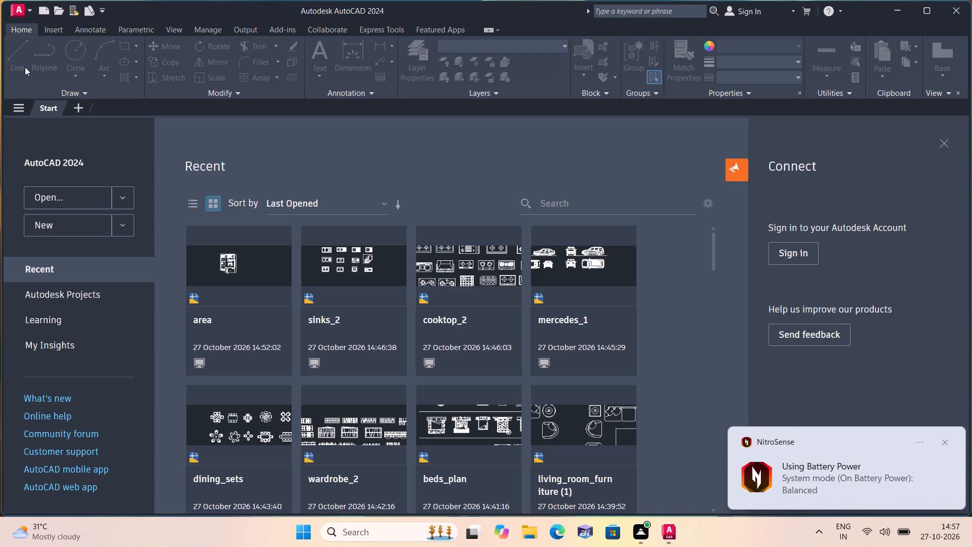
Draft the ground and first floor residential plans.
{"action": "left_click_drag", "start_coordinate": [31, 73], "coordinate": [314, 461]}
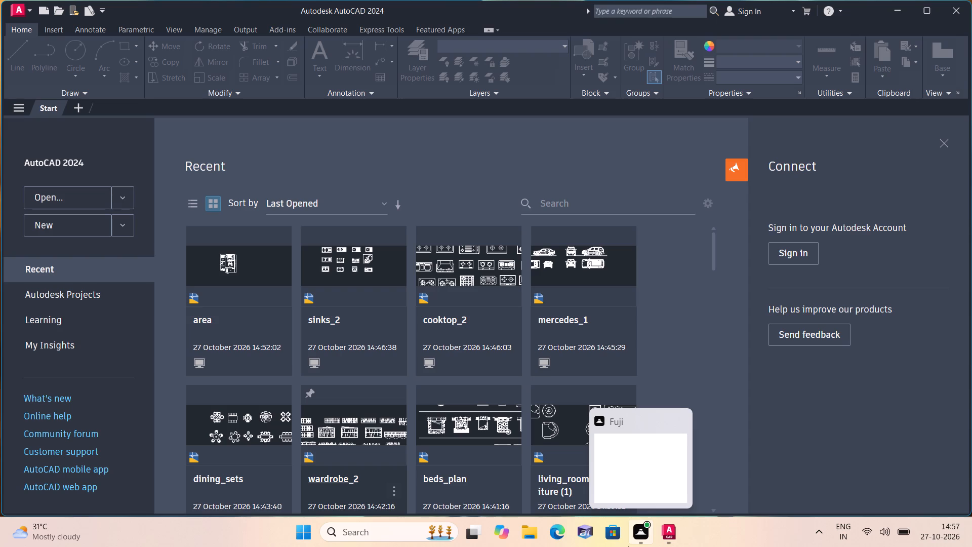
Create a new blank drawing.
{"action": "triple_click", "coordinate": [80, 225]}
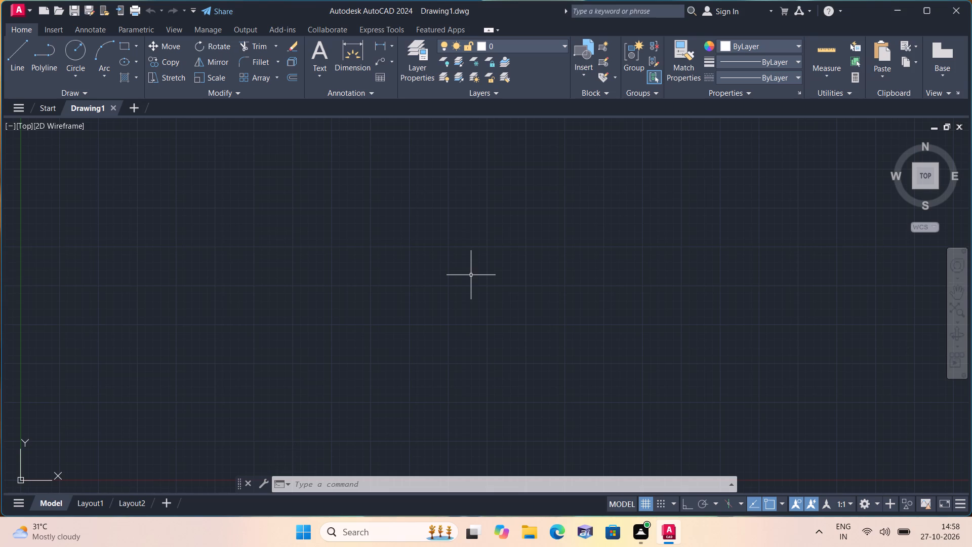
Set the model space limits with lower left corner 0,0 and upper right corner 1000,1000.
{"action": "type", "text": "lim"}
{"action": "key", "text": "space"}
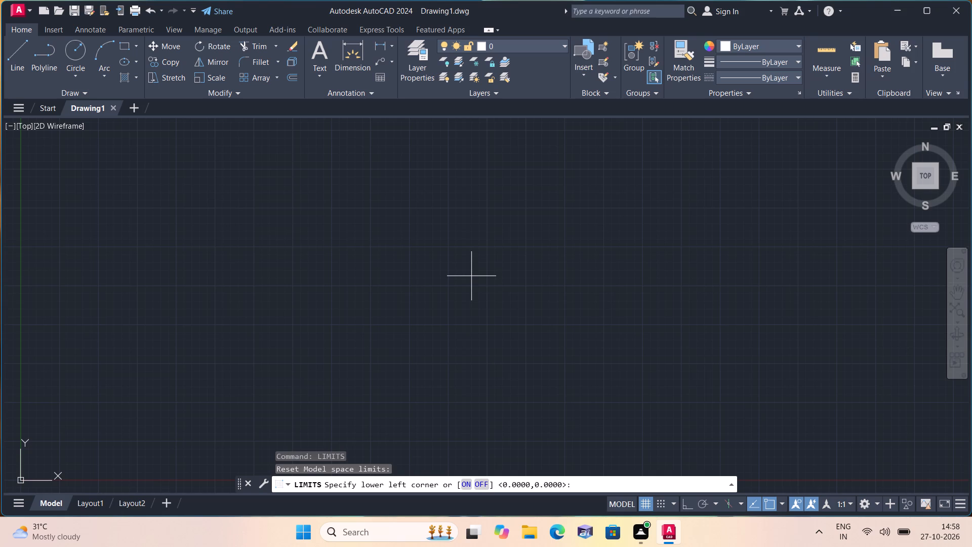
{"action": "type", "text": "0,0"}
{"action": "key", "text": "space"}
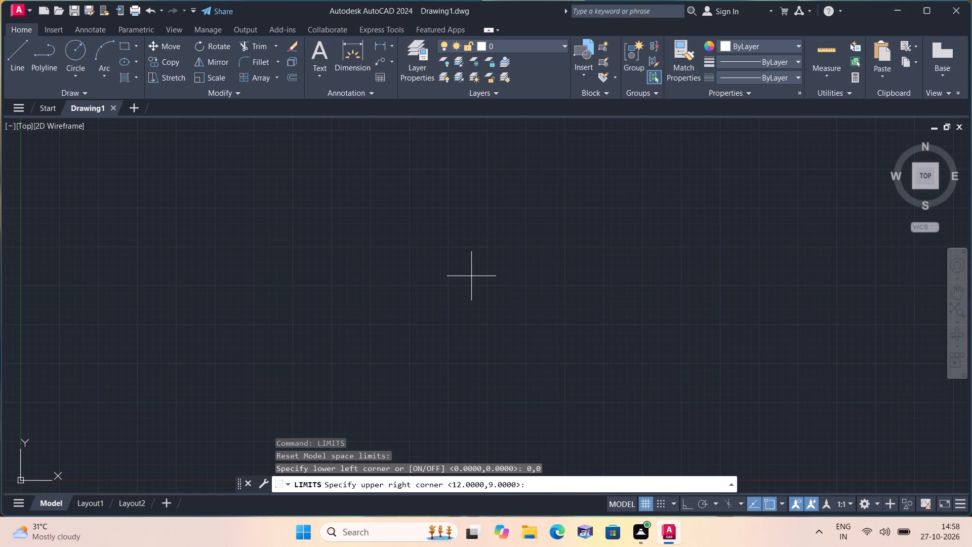
{"action": "type", "text": "1000"}
{"action": "type", "text": ",10000"}
{"action": "key", "text": "BackSpace"}
{"action": "key", "text": "space"}
Configure the drawing units with Engineering length type and 0'-0" precision.
{"action": "type", "text": "un"}
{"action": "key", "text": "space"}
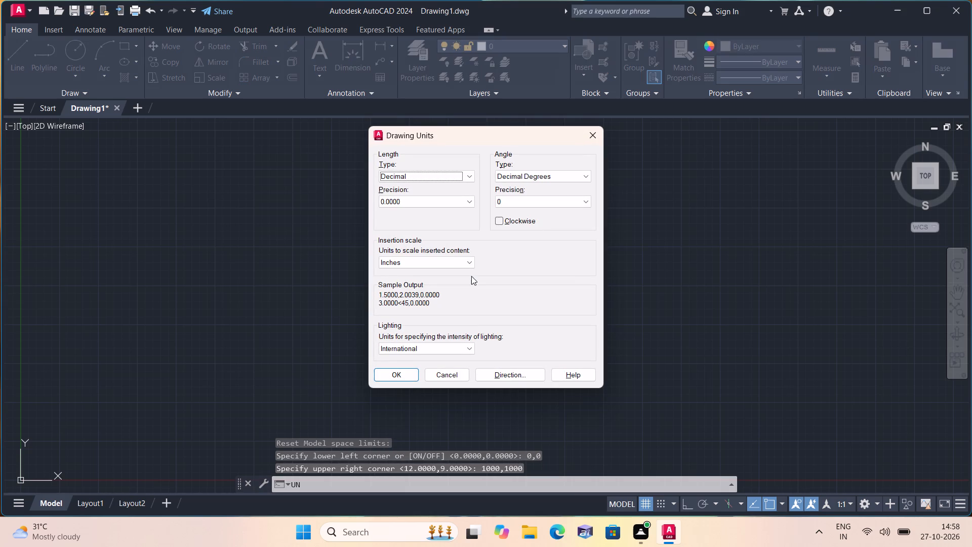
{"action": "left_click", "coordinate": [430, 173]}
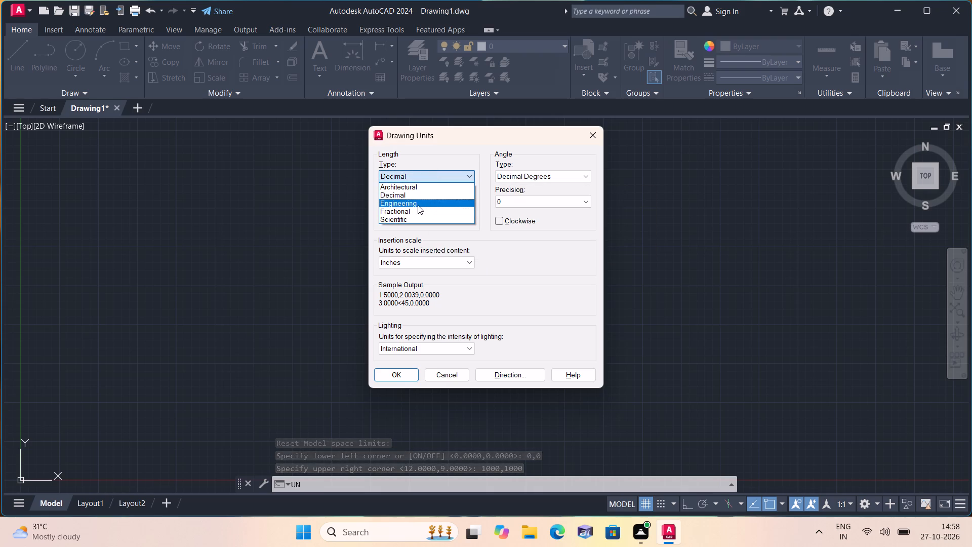
{"action": "left_click", "coordinate": [415, 202]}
{"action": "left_click", "coordinate": [415, 200]}
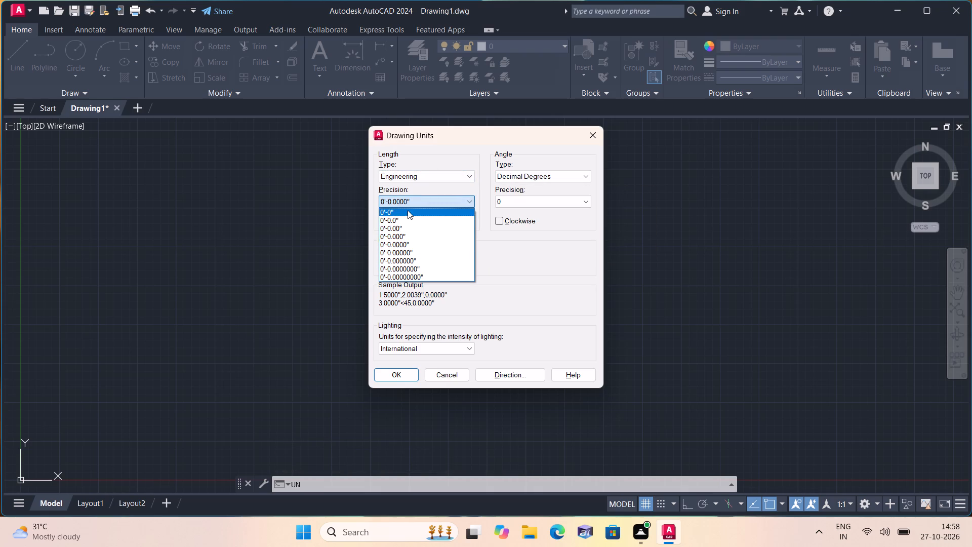
{"action": "left_click", "coordinate": [398, 212]}
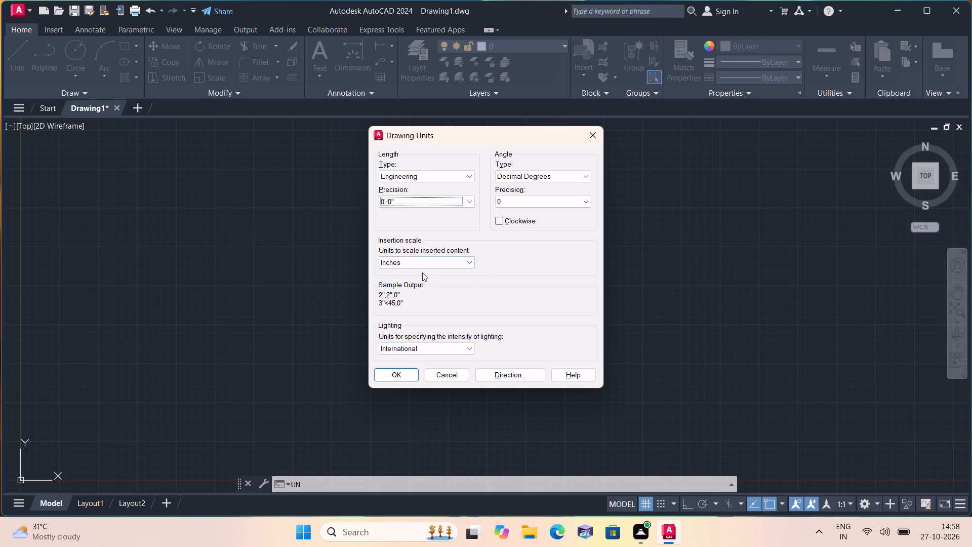
{"action": "left_click", "coordinate": [399, 372]}
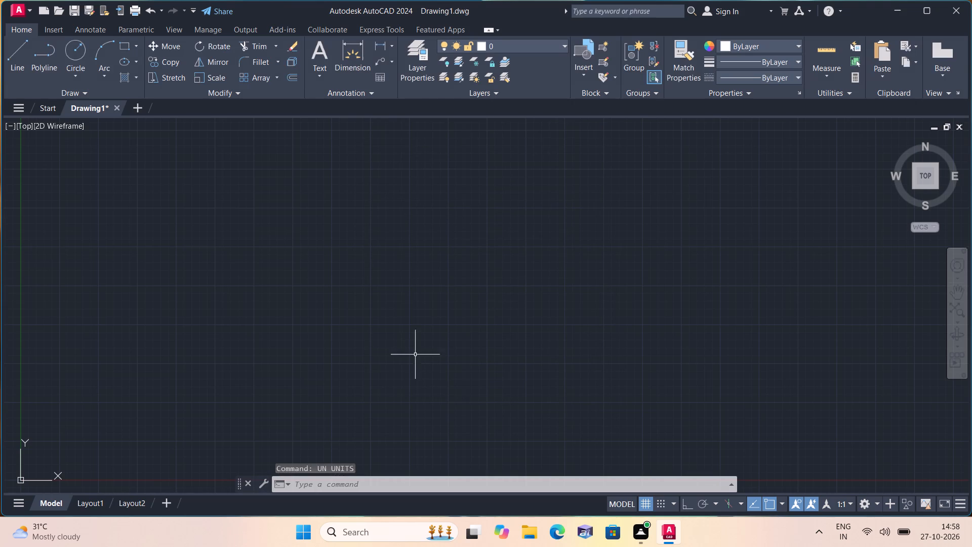
Modify the Standard dimension style's primary units to Engineering format with 0'-0" precision, and set the style current.
{"action": "key", "text": "d"}
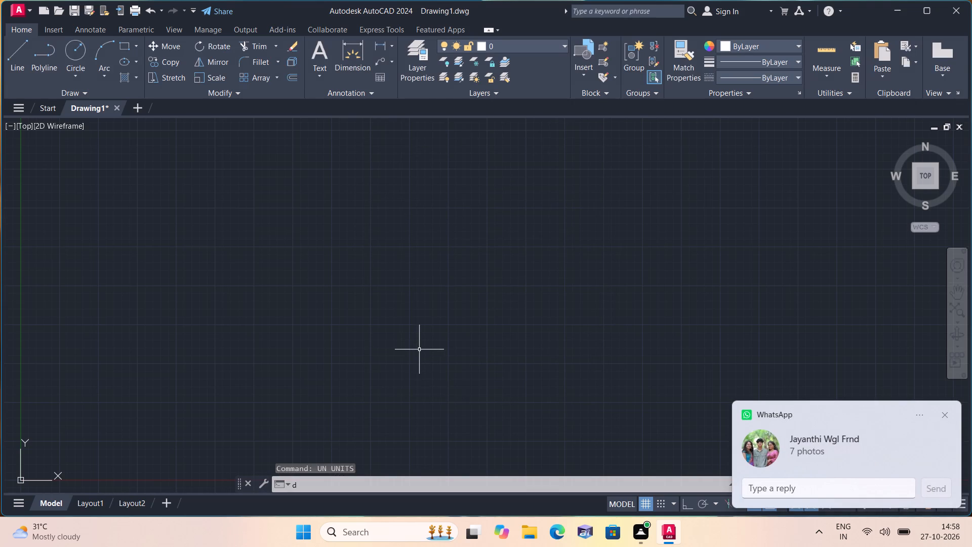
{"action": "key", "text": "space"}
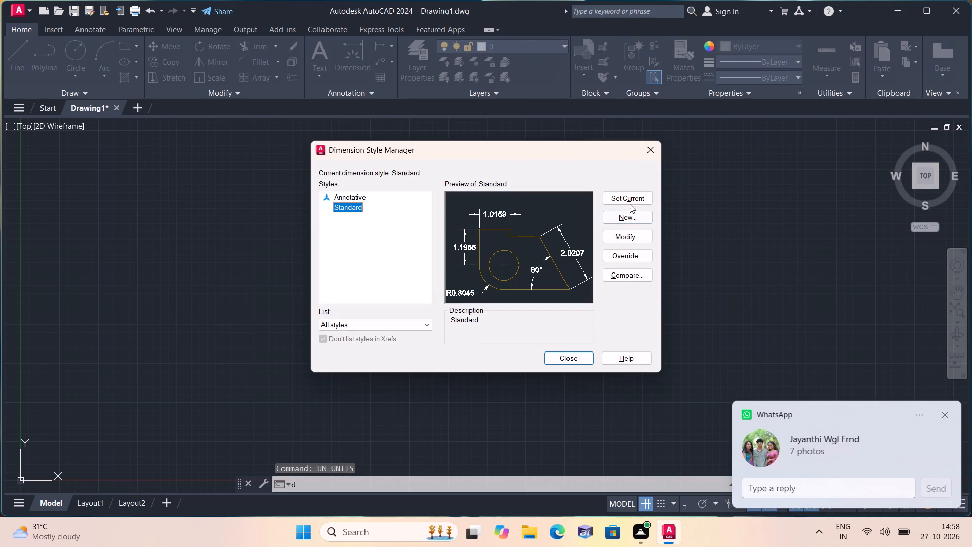
{"action": "left_click", "coordinate": [629, 200]}
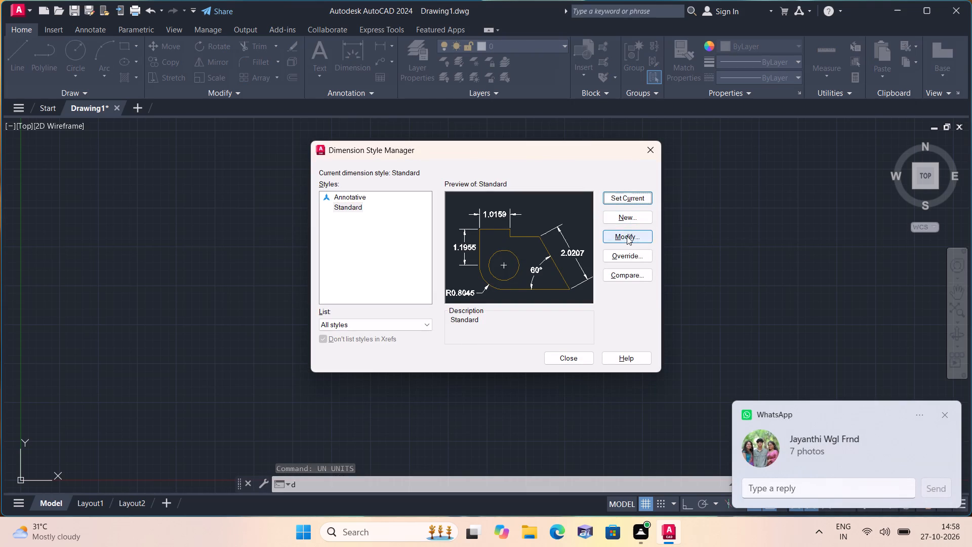
{"action": "left_click", "coordinate": [627, 236]}
{"action": "left_click", "coordinate": [440, 150]}
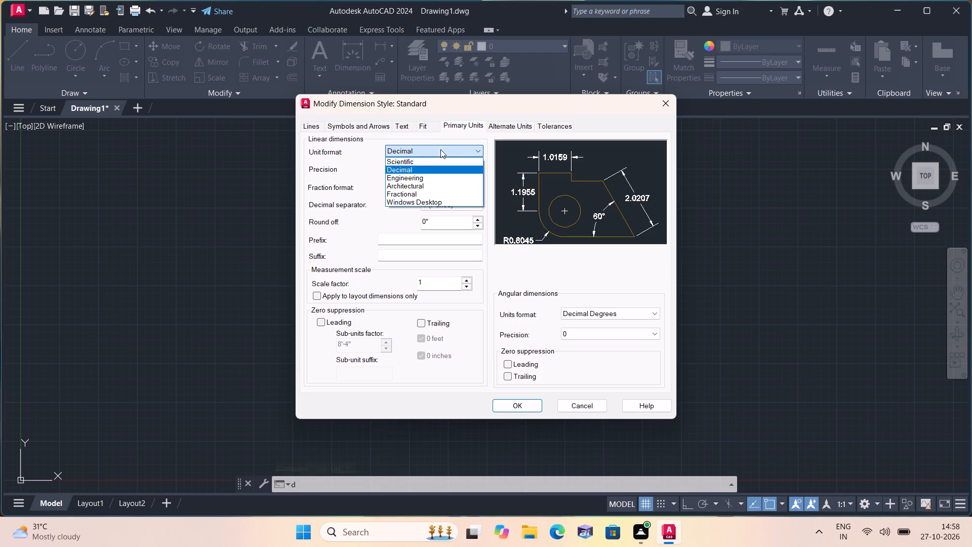
{"action": "left_click", "coordinate": [423, 179]}
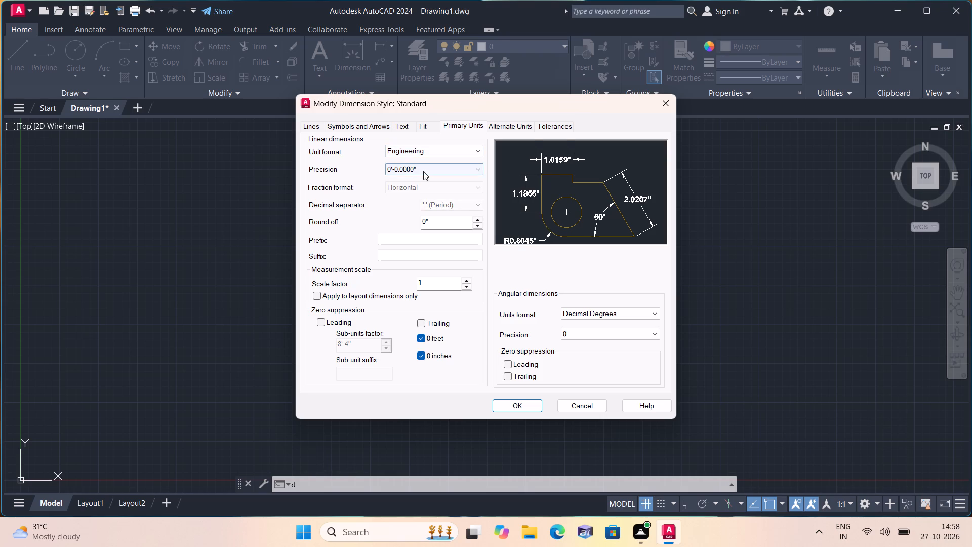
{"action": "left_click", "coordinate": [423, 171]}
{"action": "left_click", "coordinate": [406, 181]}
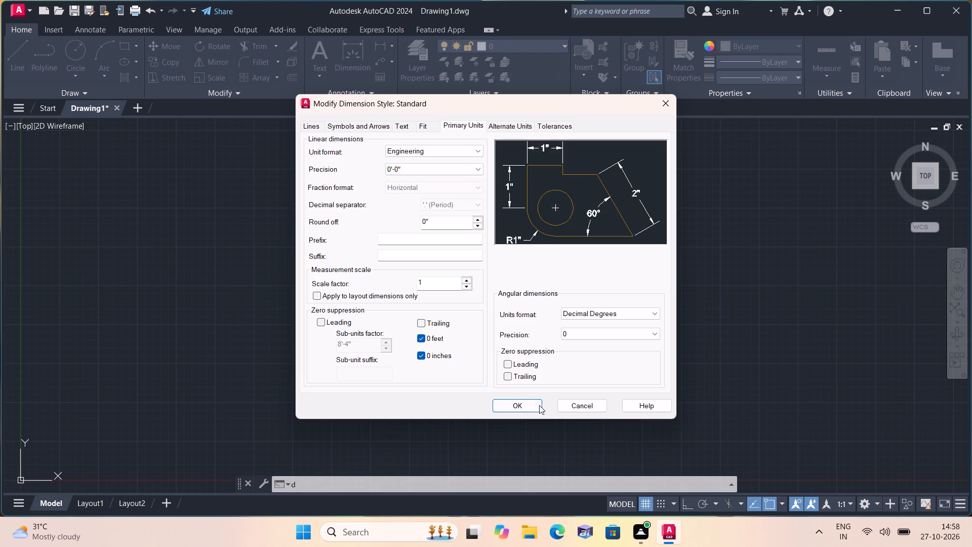
{"action": "left_click", "coordinate": [521, 406]}
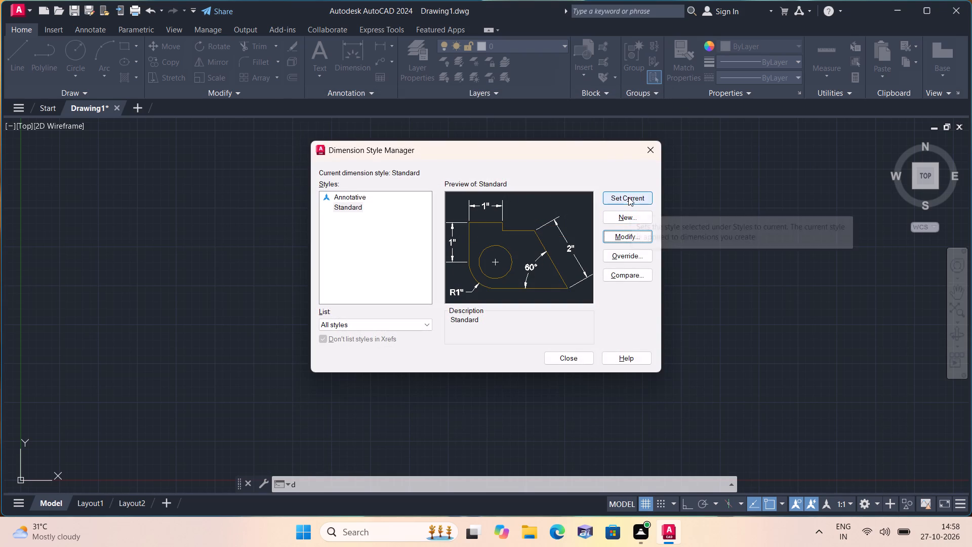
{"action": "left_click", "coordinate": [628, 197]}
{"action": "left_click", "coordinate": [653, 145]}
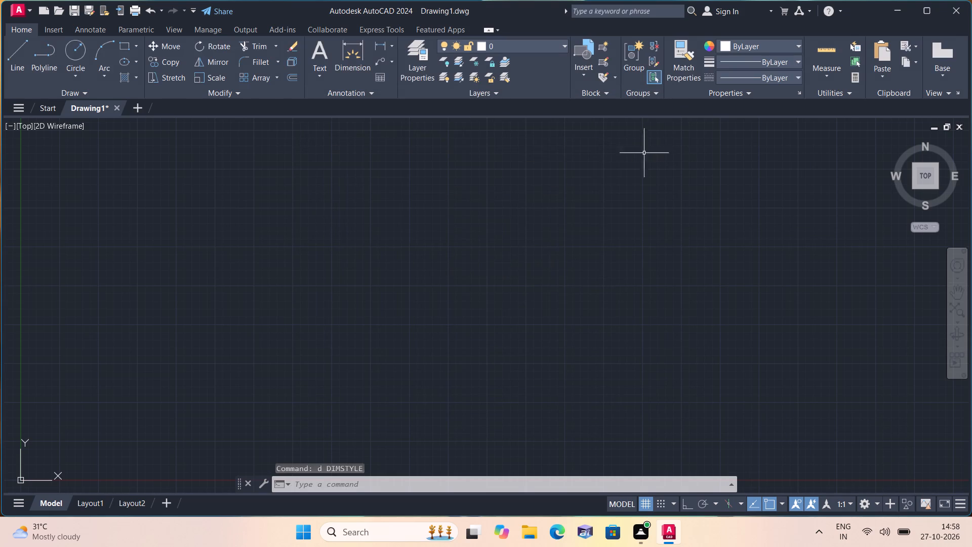
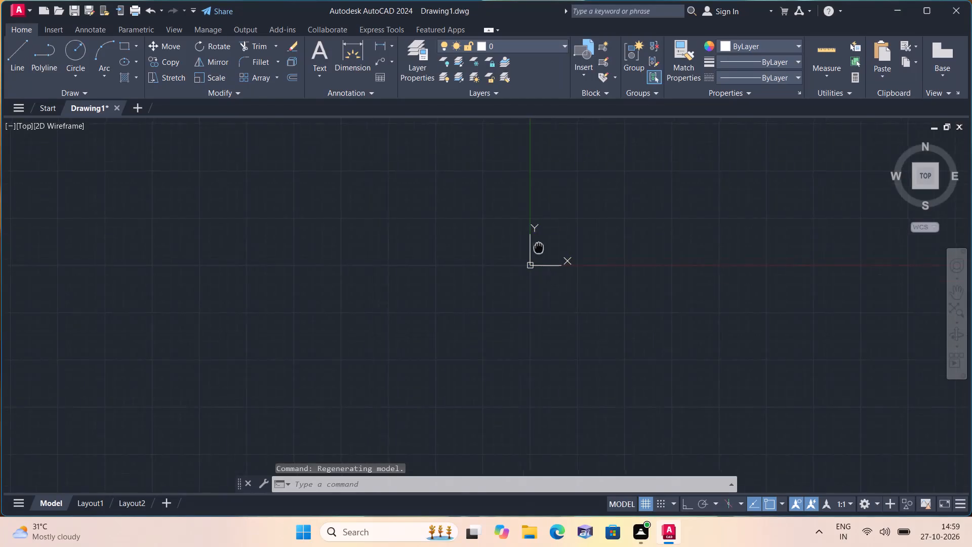
Draw a vertical construction line a short distance to the right of the origin.
{"action": "scroll", "coordinate": [531, 252], "scroll_direction": "up", "scroll_amount": 2}
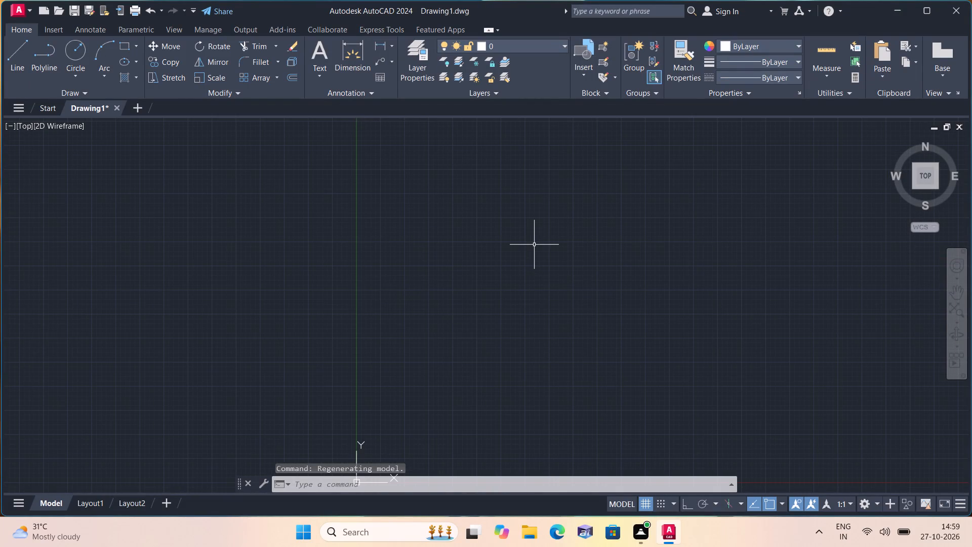
{"action": "key", "text": "x"}
{"action": "type", "text": "l v"}
{"action": "key", "text": "space"}
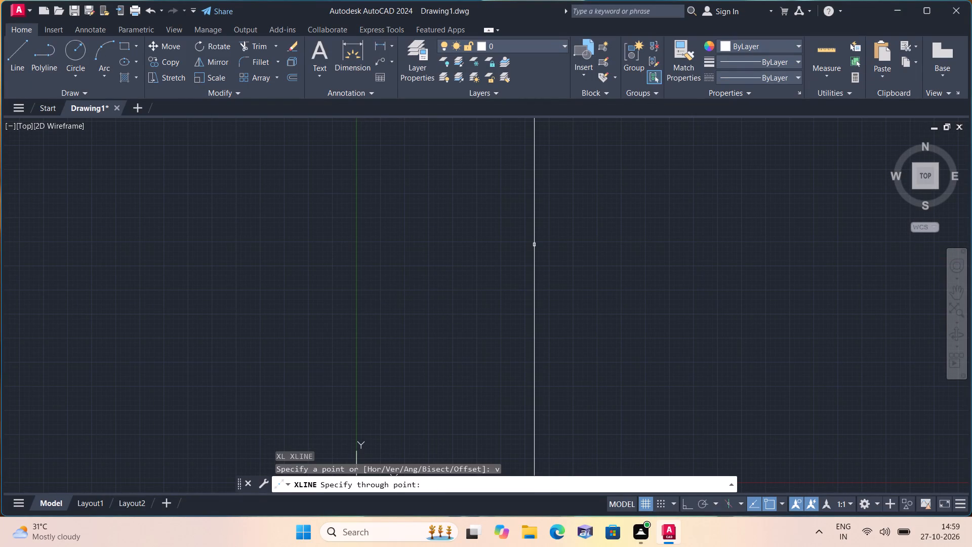
{"action": "left_click", "coordinate": [531, 252]}
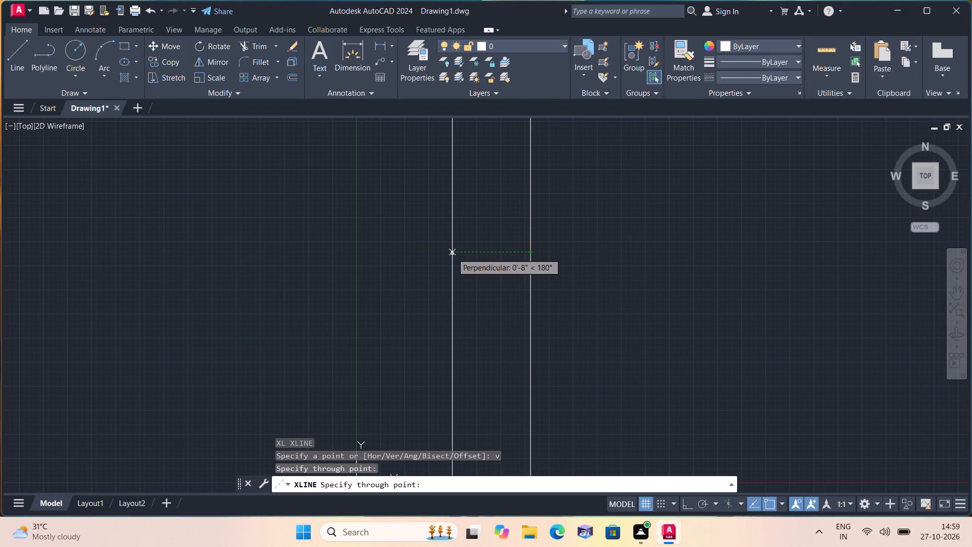
{"action": "key", "text": "space"}
Draw a horizontal construction line above the origin, crossing the vertical construction line.
{"action": "key", "text": "space"}
{"action": "type", "text": "h"}
{"action": "key", "text": "space"}
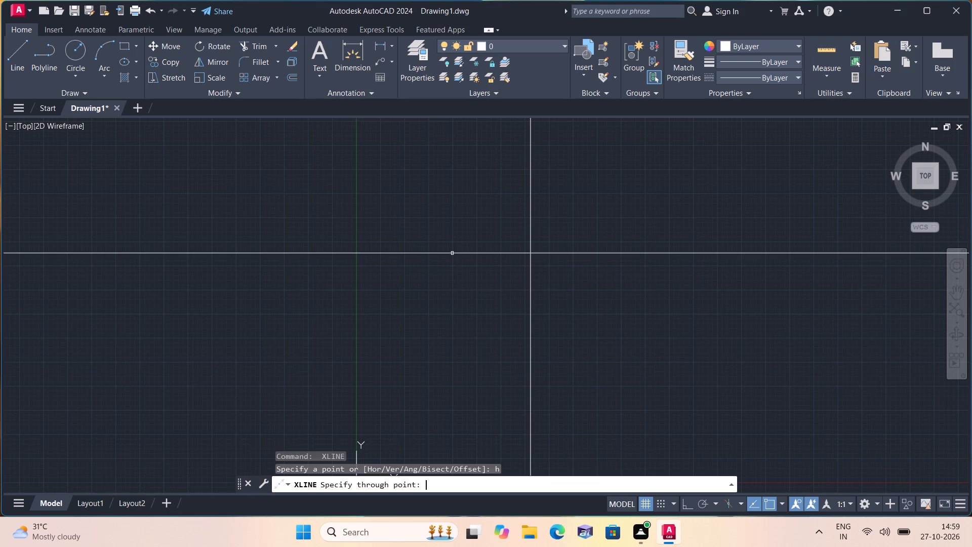
{"action": "left_click", "coordinate": [466, 295]}
{"action": "scroll", "coordinate": [463, 221], "scroll_direction": "down", "scroll_amount": 1}
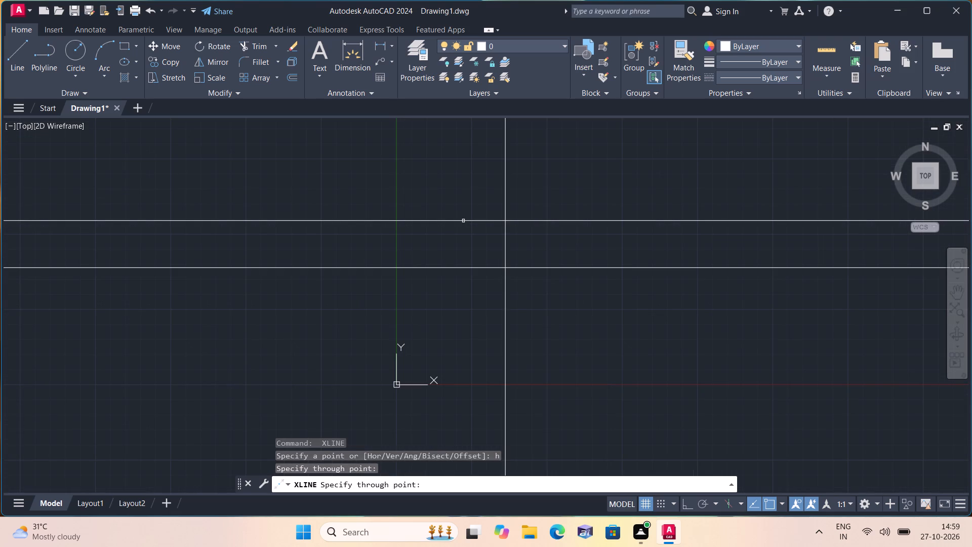
{"action": "key", "text": "space"}
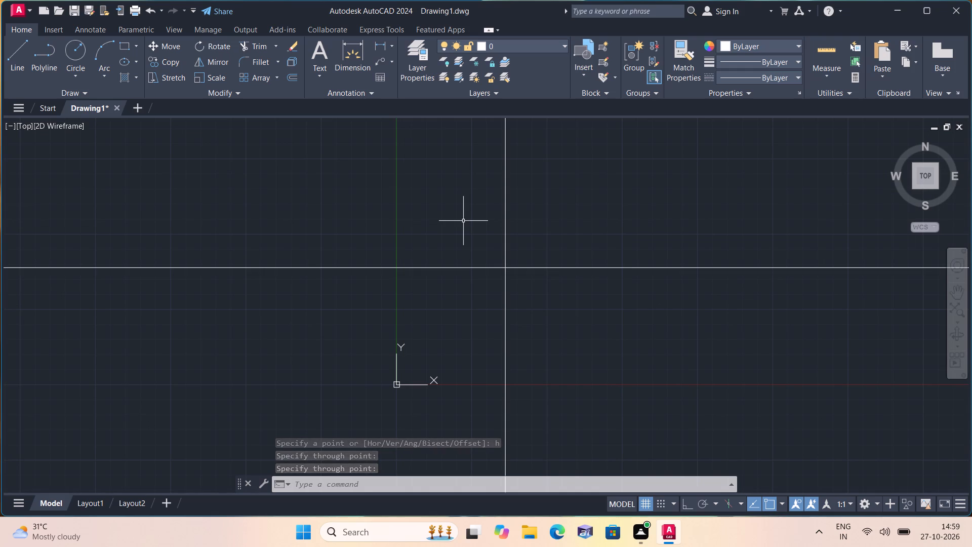
Trim the vertical line above the crossing and the horizontal line left of it, leaving an upper-left outer corner.
{"action": "scroll", "coordinate": [468, 218], "scroll_direction": "down", "scroll_amount": 1}
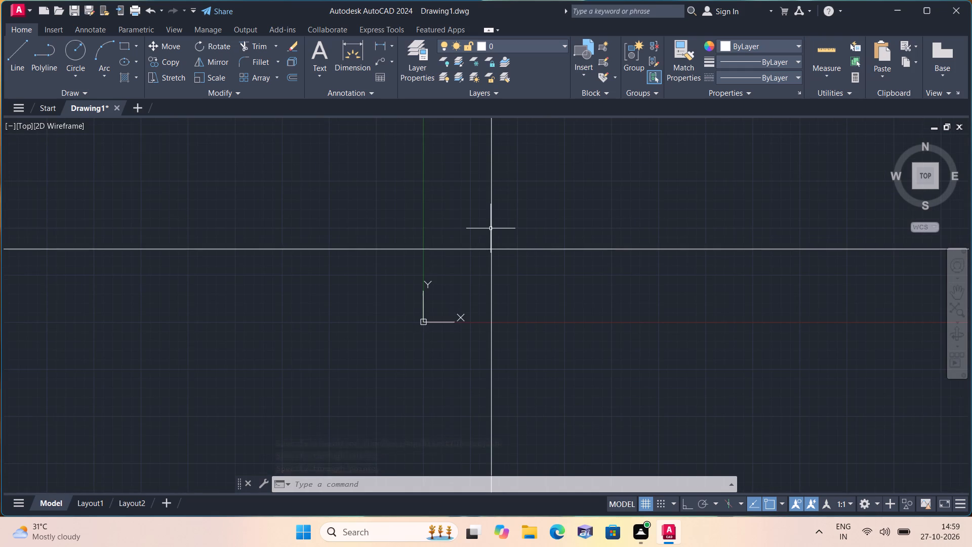
{"action": "type", "text": "trim"}
{"action": "key", "text": "space"}
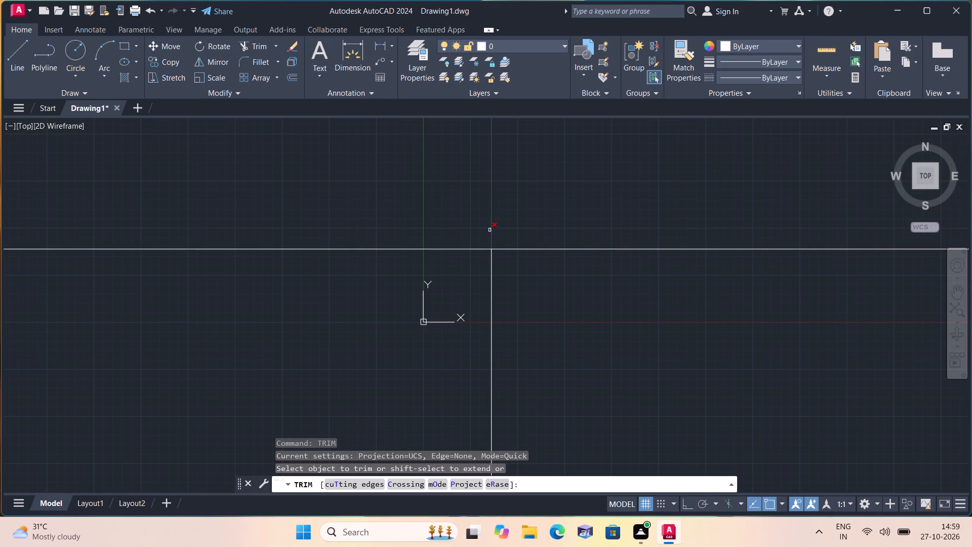
{"action": "left_click_drag", "start_coordinate": [526, 173], "coordinate": [520, 179]}
{"action": "left_click", "coordinate": [345, 294]}
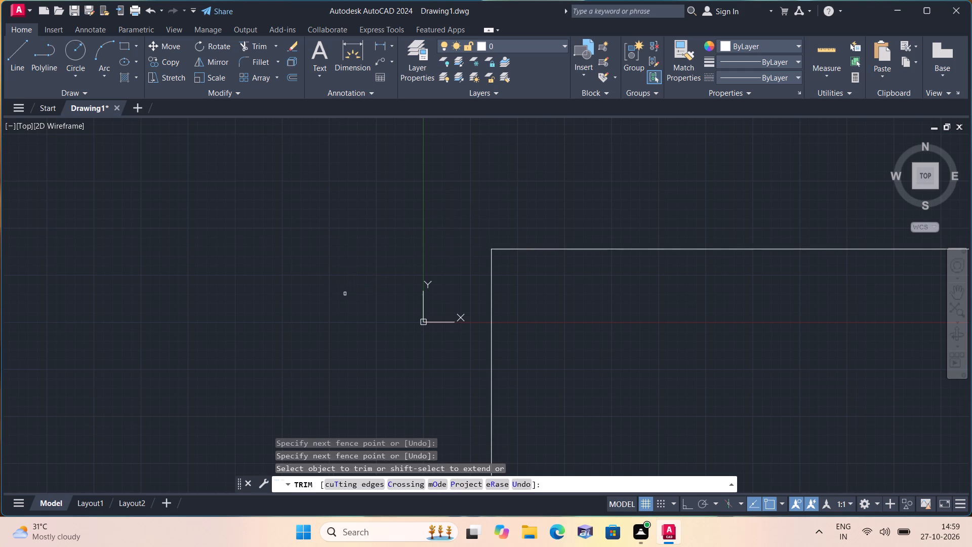
{"action": "middle_click_drag", "start_coordinate": [363, 290], "coordinate": [134, 296]}
{"action": "scroll", "coordinate": [363, 290], "scroll_direction": "down", "scroll_amount": 1}
{"action": "scroll", "coordinate": [134, 297], "scroll_direction": "down", "scroll_amount": 1}
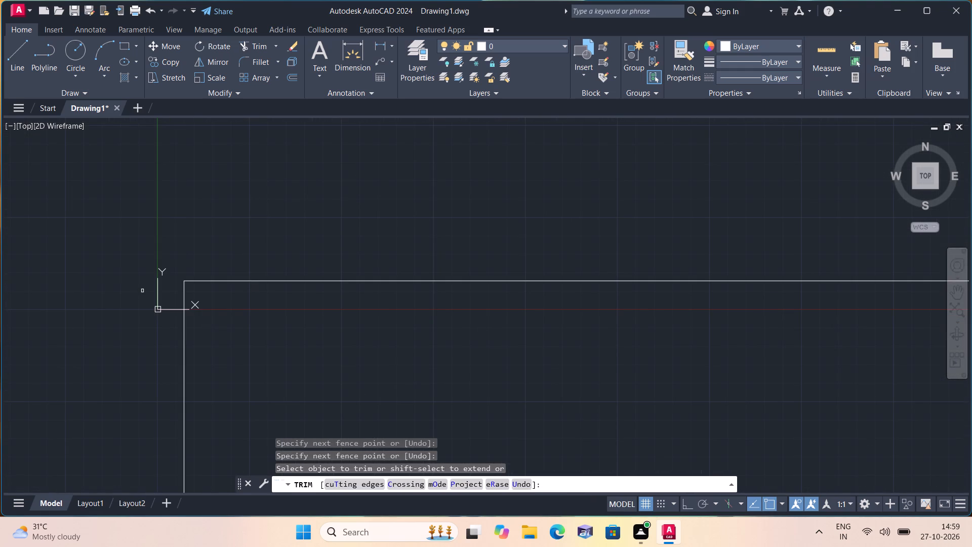
{"action": "key", "text": "space"}
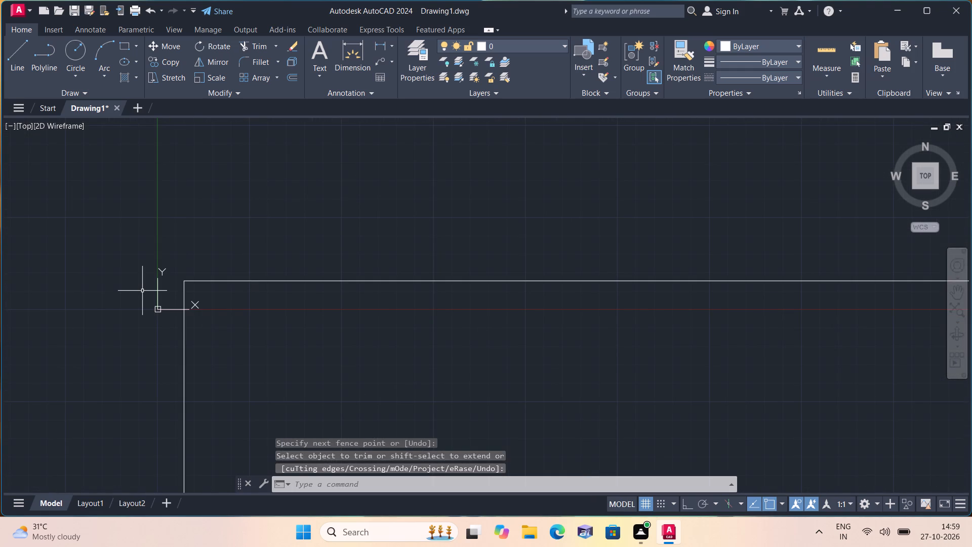
Offset the horizontal line 9" downward and the vertical line 9" to the right to form the outer wall thickness.
{"action": "type", "text": "off"}
{"action": "key", "text": "space"}
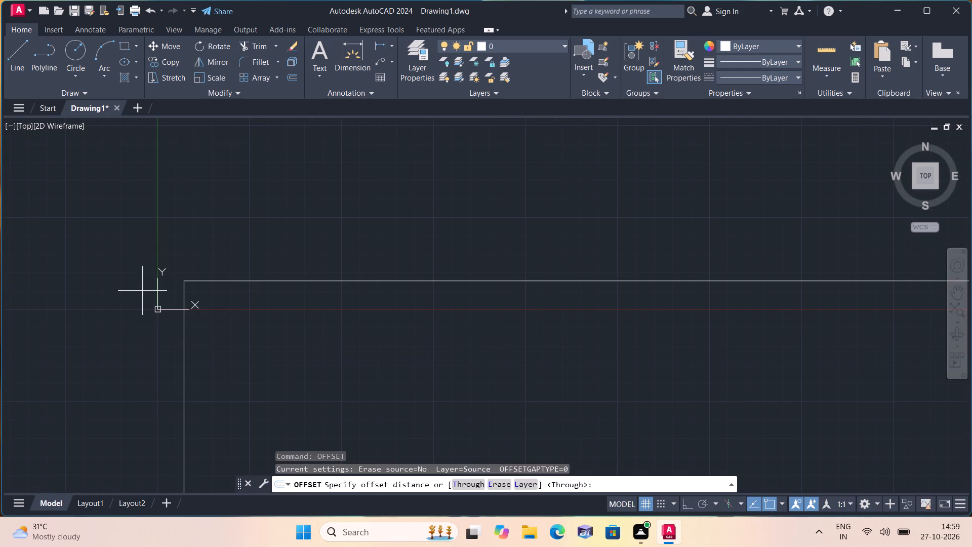
{"action": "key", "text": "9"}
{"action": "type", "text": "\""}
{"action": "key", "text": "space"}
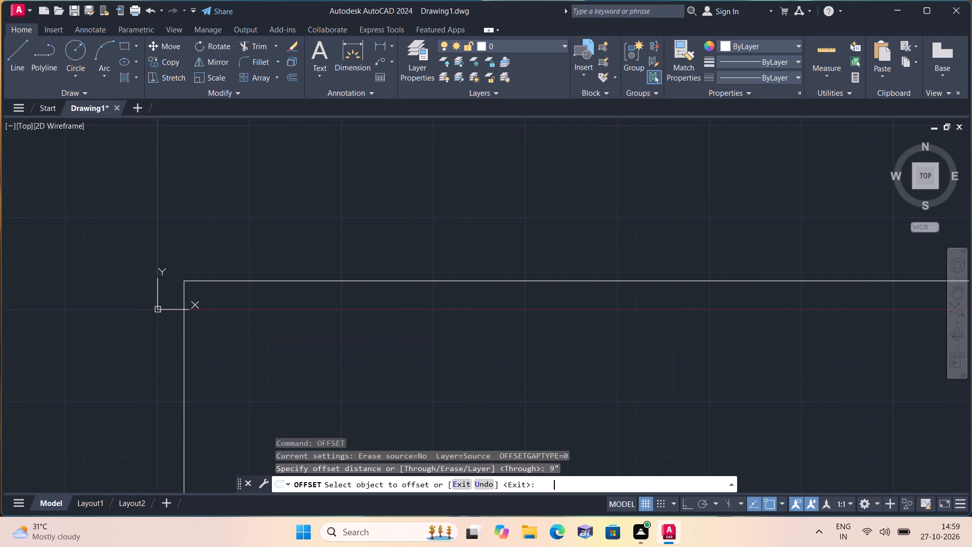
{"action": "left_click", "coordinate": [248, 281]}
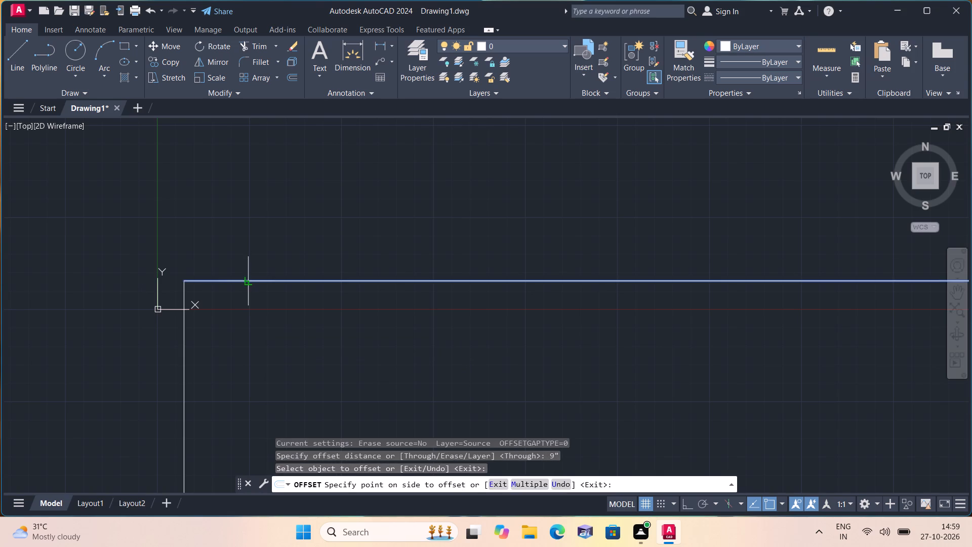
{"action": "left_click", "coordinate": [271, 355]}
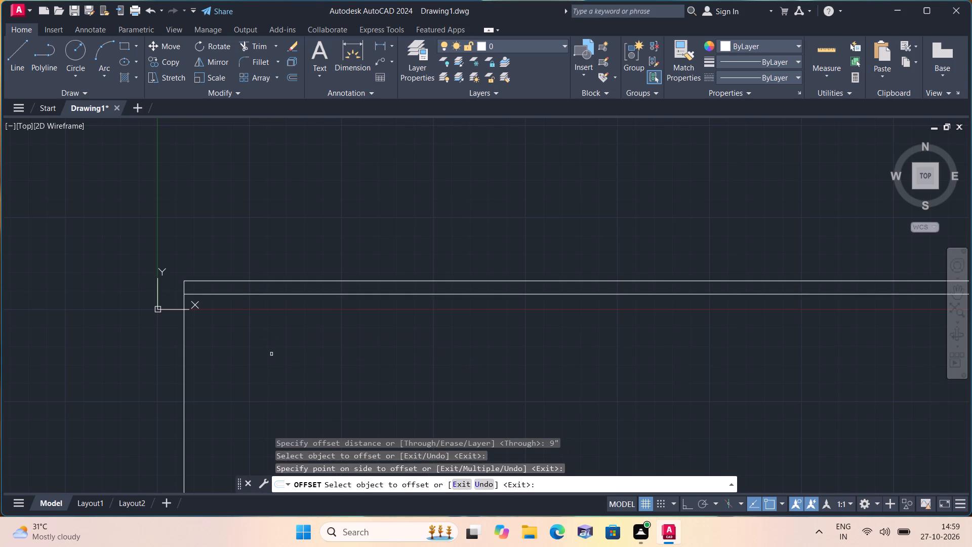
{"action": "left_click", "coordinate": [181, 343]}
{"action": "left_click", "coordinate": [186, 344]}
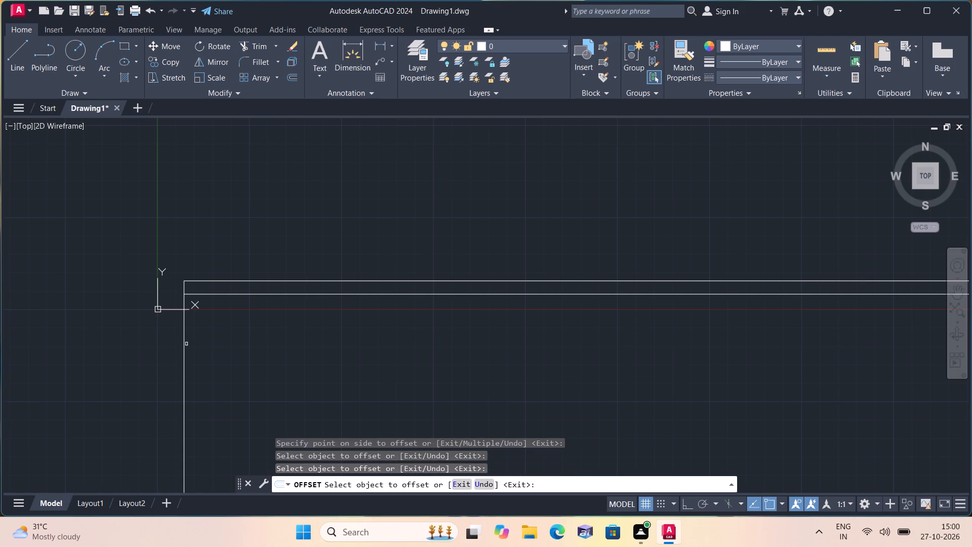
{"action": "left_click", "coordinate": [186, 344]}
{"action": "left_click", "coordinate": [184, 342]}
{"action": "left_click", "coordinate": [245, 336]}
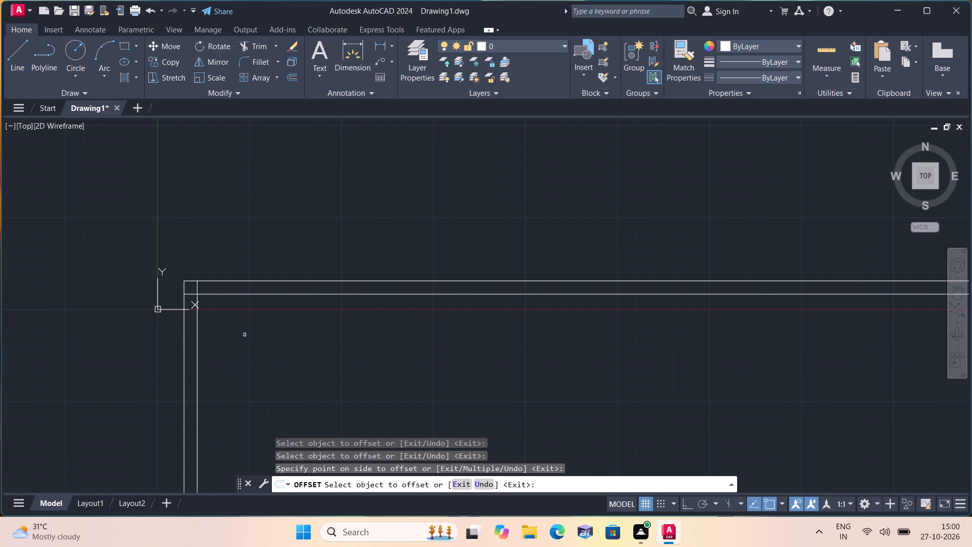
{"action": "type", "text": "tr"}
{"action": "key", "text": "Escape"}
Offset the inner vertical line of the left wall 12' to the right for the first room's width.
{"action": "key", "text": "space"}
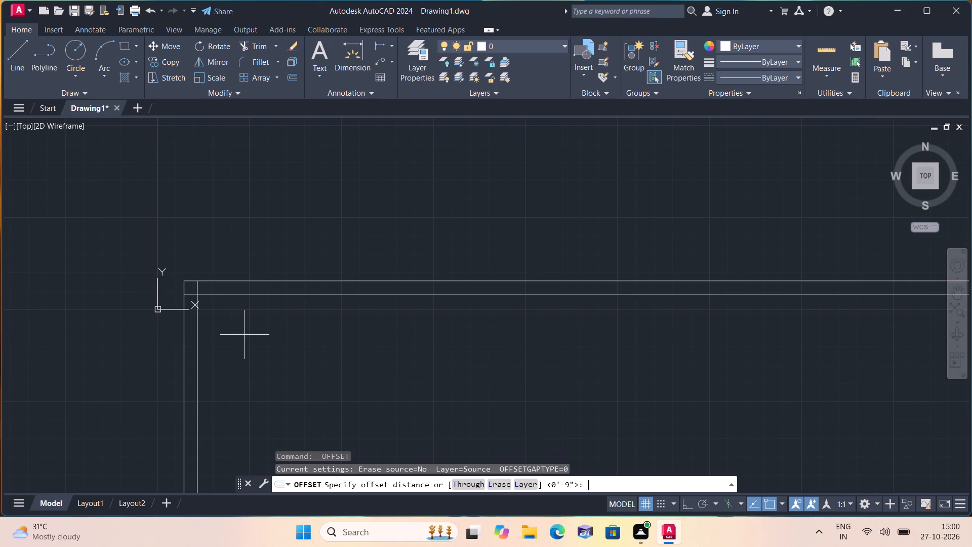
{"action": "type", "text": "12'"}
{"action": "key", "text": "space"}
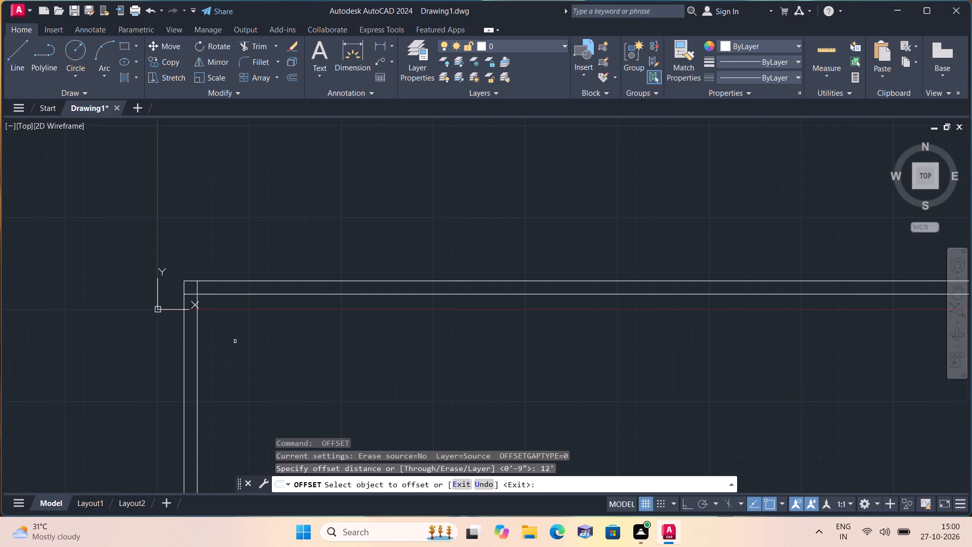
{"action": "left_click", "coordinate": [195, 329]}
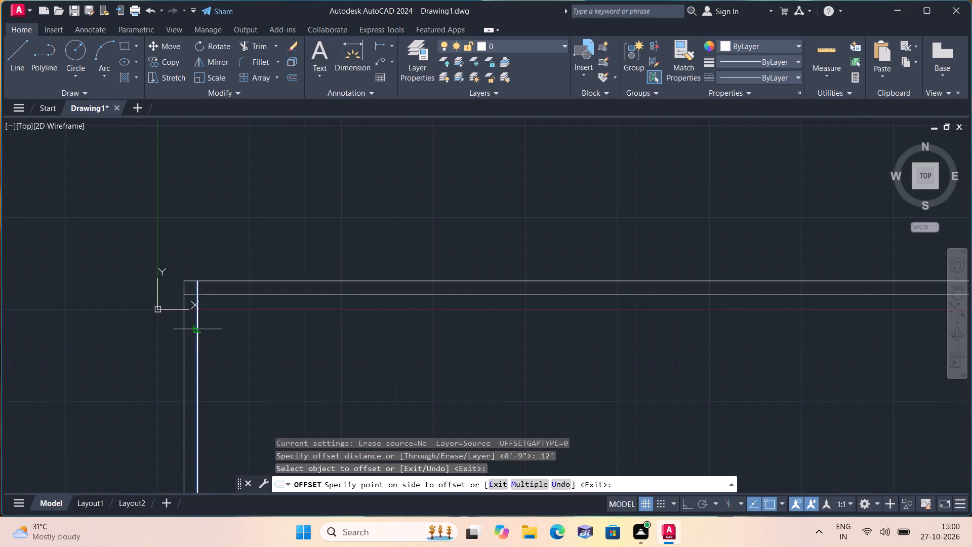
{"action": "left_click", "coordinate": [286, 328]}
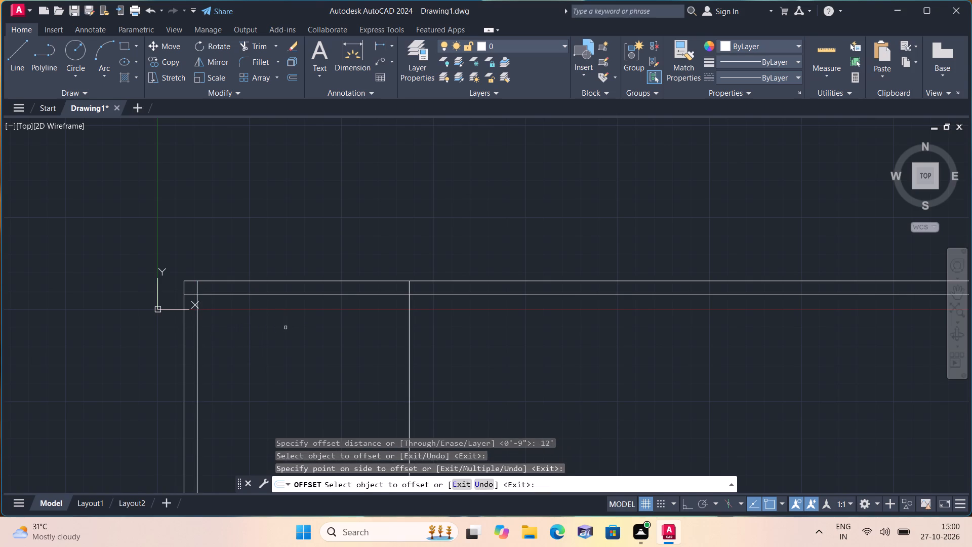
{"action": "key", "text": "space"}
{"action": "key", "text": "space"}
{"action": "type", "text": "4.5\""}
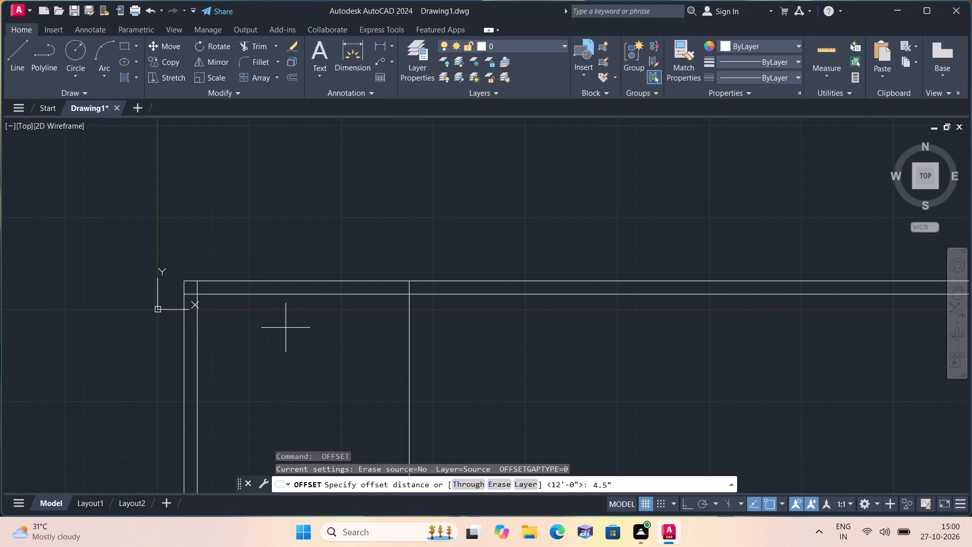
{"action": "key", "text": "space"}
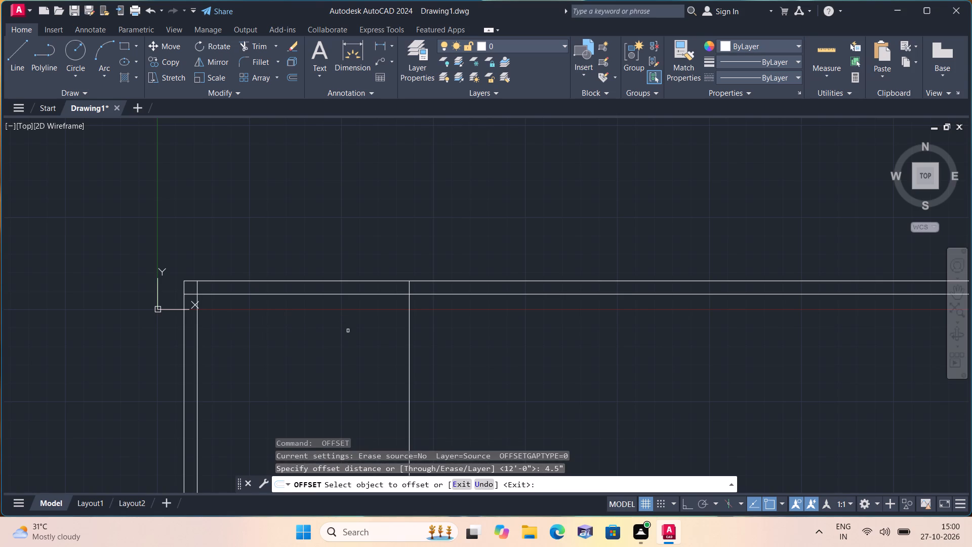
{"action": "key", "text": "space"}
Offset the vertical line at the first room's far side 9" to the right to form the partition wall.
{"action": "key", "text": "space"}
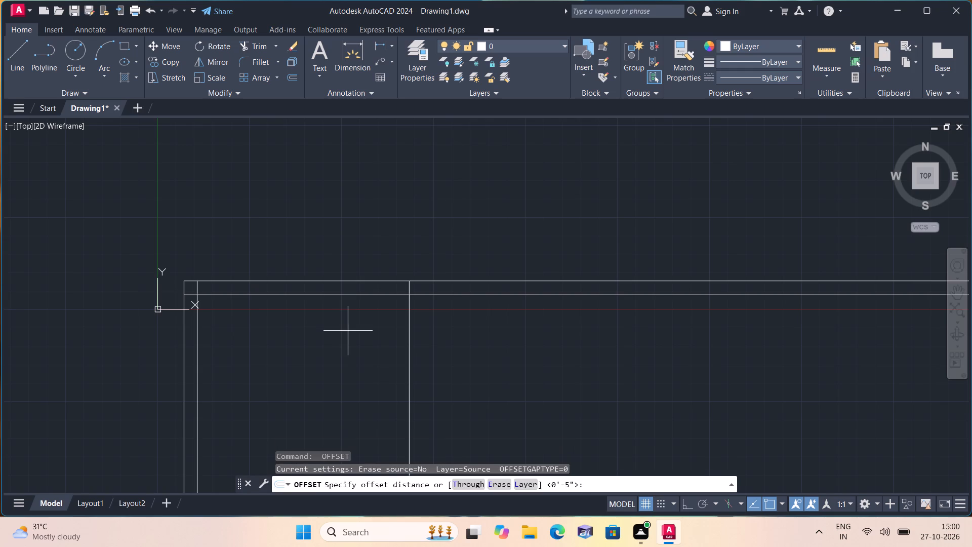
{"action": "key", "text": "9"}
{"action": "type", "text": "\""}
{"action": "key", "text": "space"}
{"action": "left_click", "coordinate": [411, 340]}
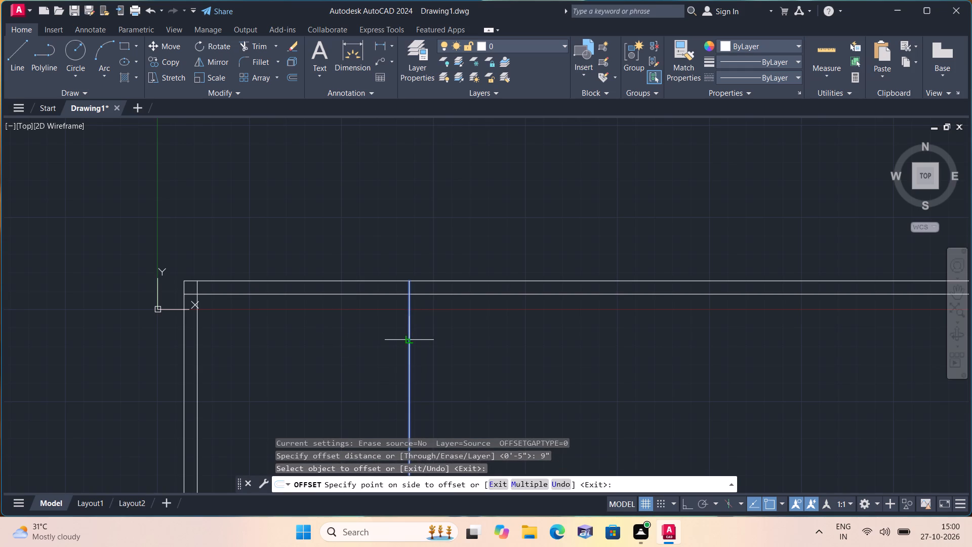
{"action": "left_click", "coordinate": [442, 338]}
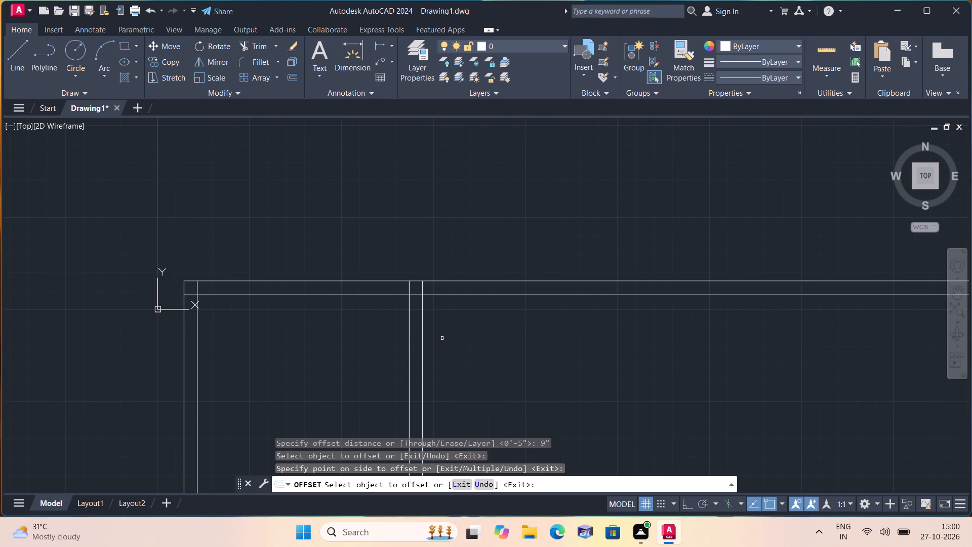
{"action": "key", "text": "space"}
Offset the right-hand line of the partition wall 4' to the right for the next space's width.
{"action": "key", "text": "space"}
{"action": "type", "text": "4'"}
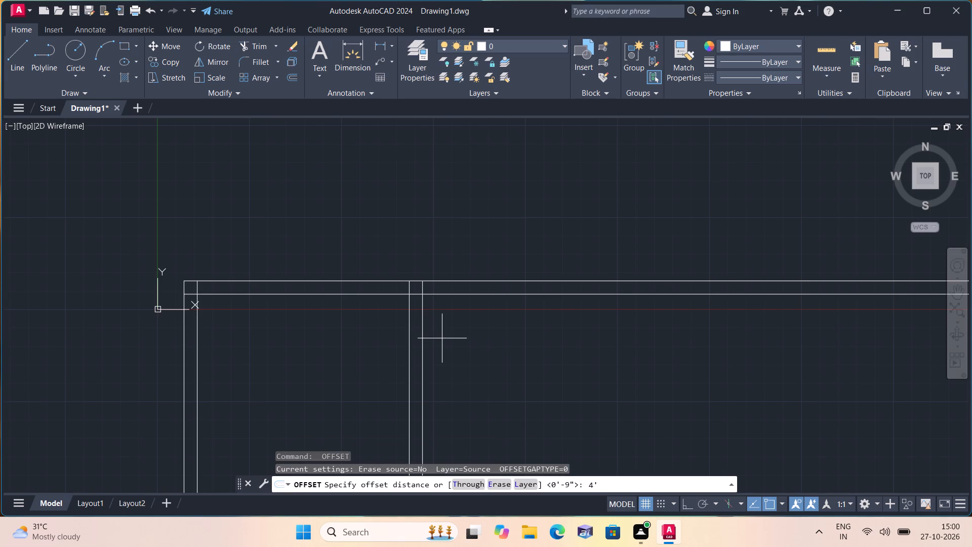
{"action": "key", "text": "space"}
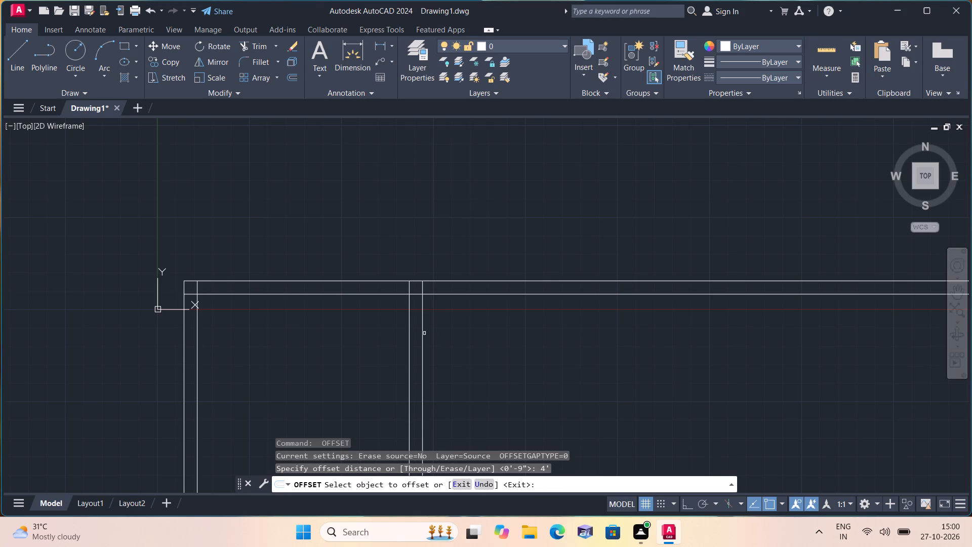
{"action": "left_click", "coordinate": [422, 333]}
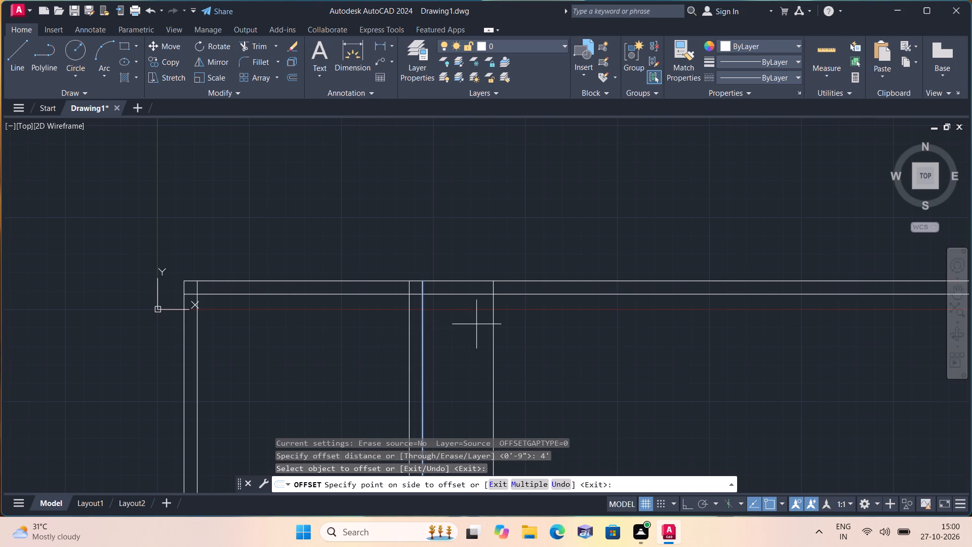
{"action": "left_click", "coordinate": [498, 321]}
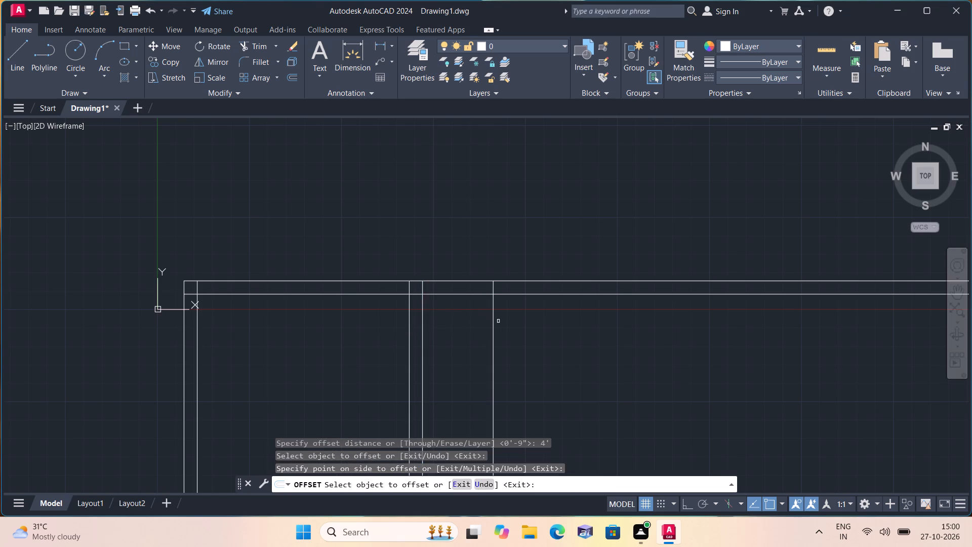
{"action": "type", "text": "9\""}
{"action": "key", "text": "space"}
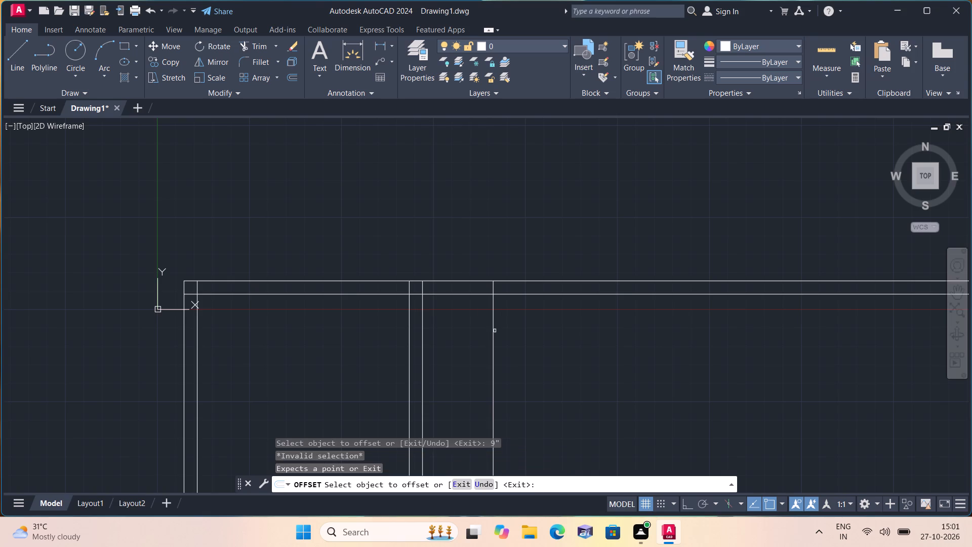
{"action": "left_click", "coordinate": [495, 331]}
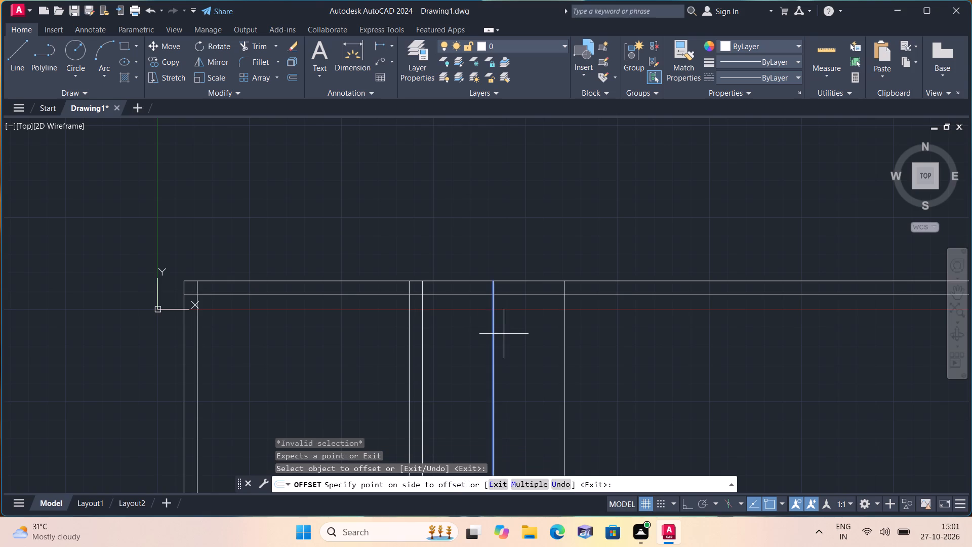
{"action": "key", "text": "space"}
Offset the vertical line at the far side of the 4' space 9" to the right to form its wall.
{"action": "key", "text": "space"}
{"action": "key", "text": "9"}
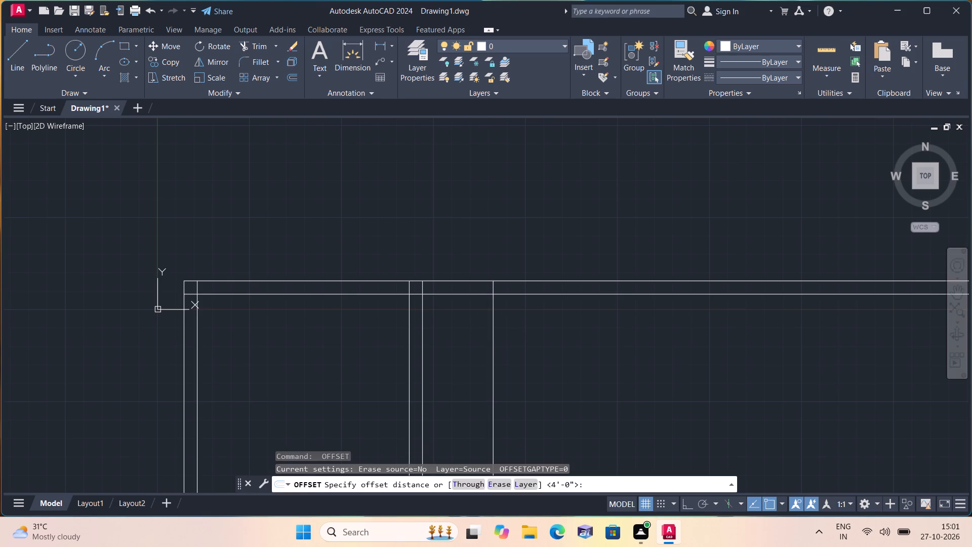
{"action": "type", "text": "\""}
{"action": "key", "text": "space"}
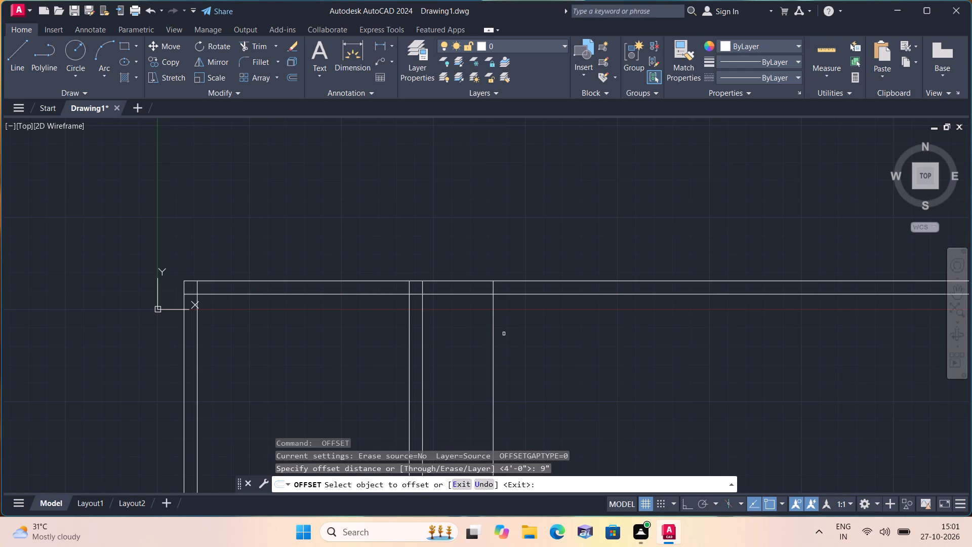
{"action": "left_click", "coordinate": [494, 331]}
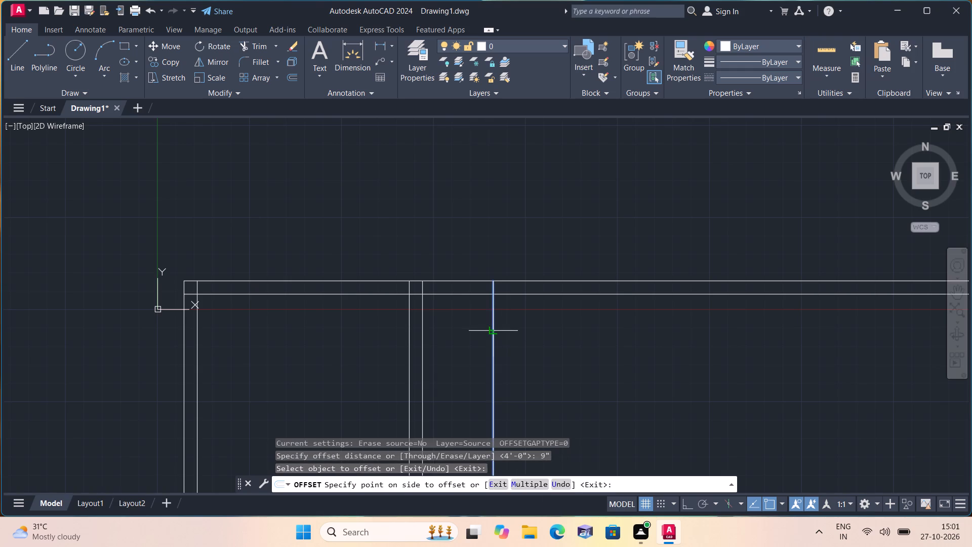
{"action": "left_click", "coordinate": [511, 332]}
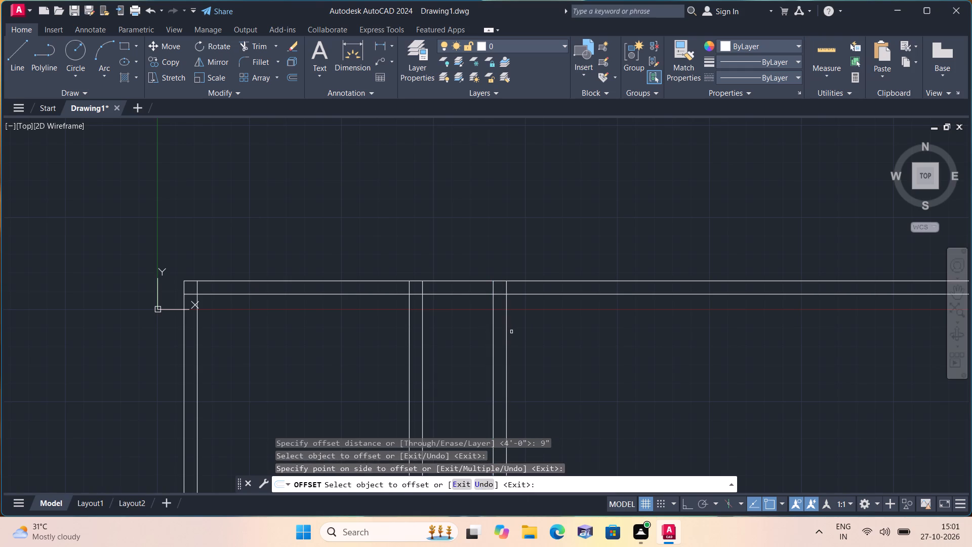
{"action": "key", "text": "space"}
Offset the inner horizontal line of the top wall 11' downward for the room depth.
{"action": "key", "text": "space"}
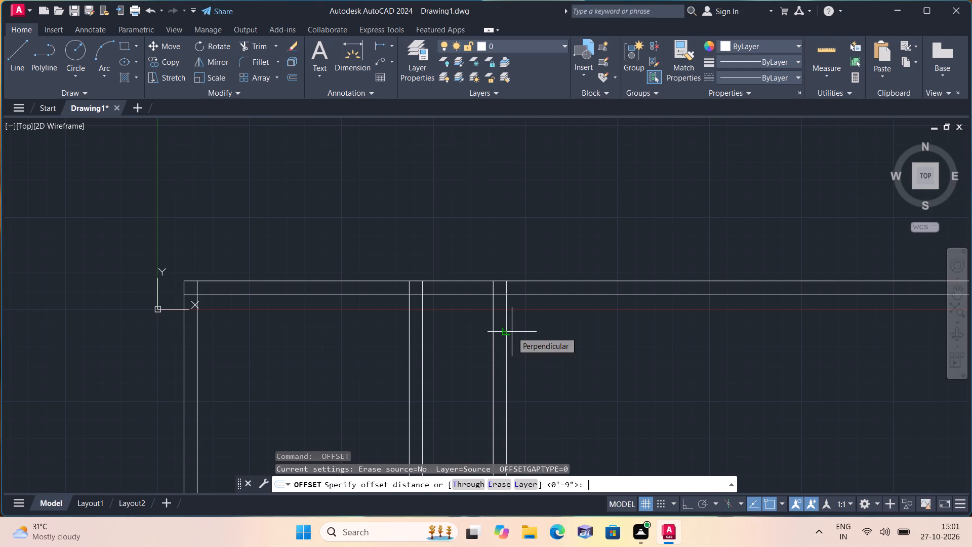
{"action": "type", "text": "11'"}
{"action": "key", "text": "space"}
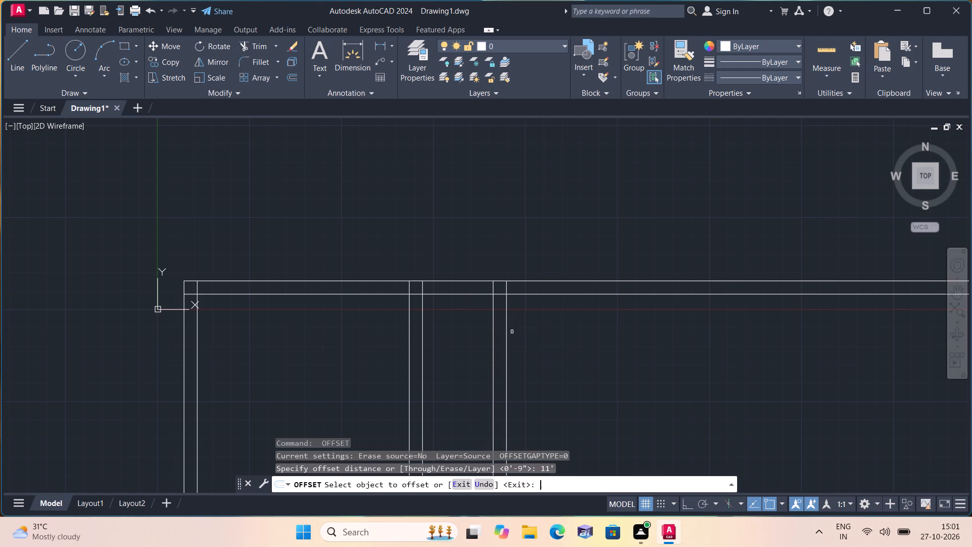
{"action": "left_click", "coordinate": [529, 295]}
{"action": "left_click", "coordinate": [554, 357]}
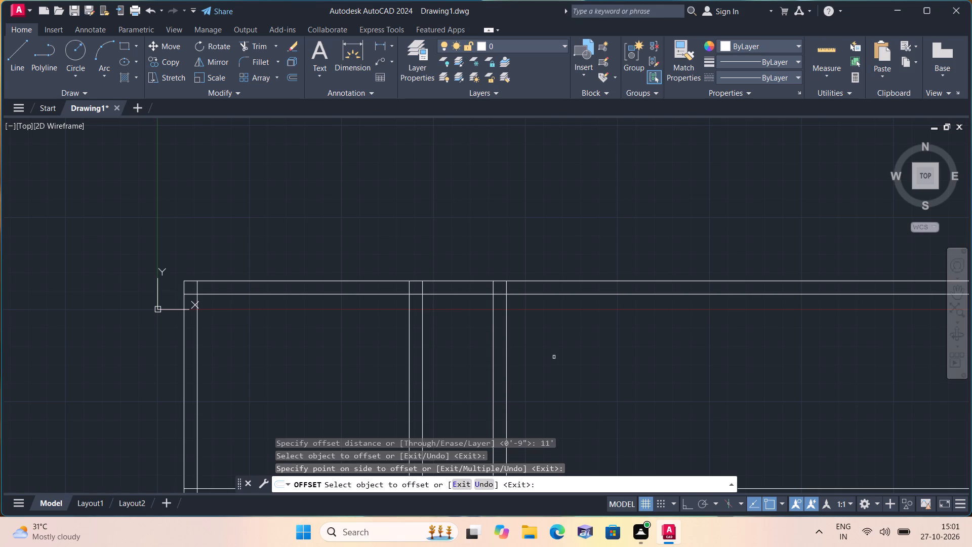
{"action": "key", "text": "space"}
Offset the new horizontal line 9" downward to form the wall below the rooms.
{"action": "key", "text": "space"}
{"action": "type", "text": "9\""}
{"action": "key", "text": "space"}
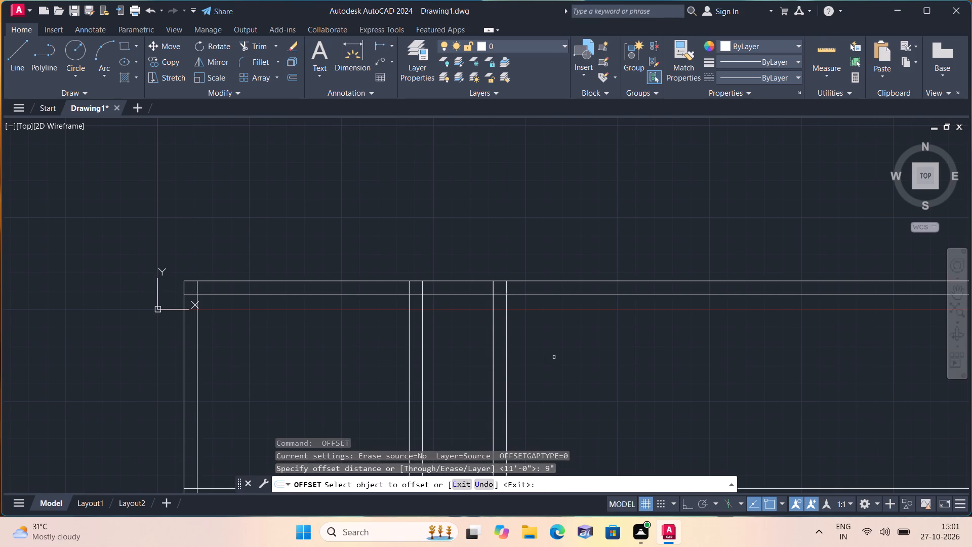
{"action": "scroll", "coordinate": [554, 357], "scroll_direction": "down", "scroll_amount": 1}
{"action": "middle_click_drag", "start_coordinate": [554, 357], "coordinate": [522, 298]}
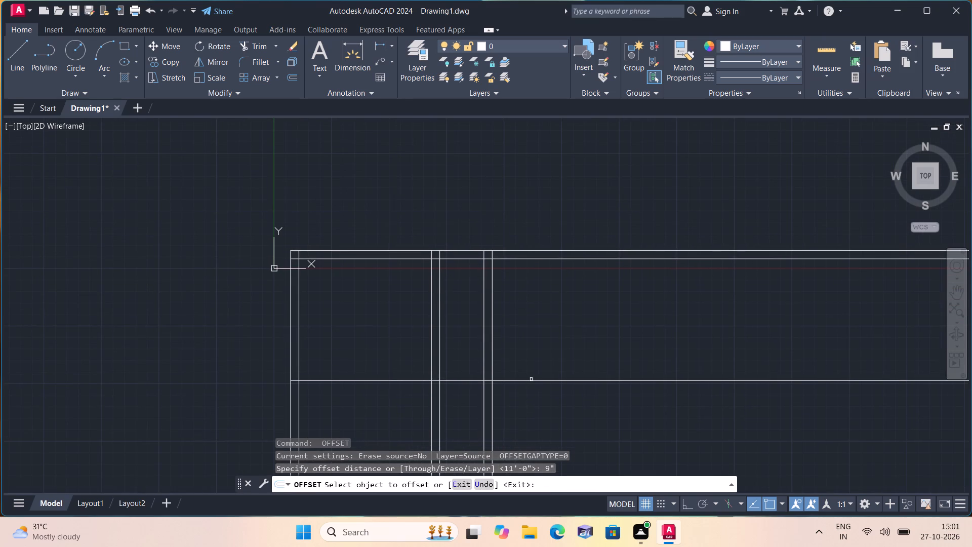
{"action": "left_click", "coordinate": [532, 381]}
{"action": "left_click", "coordinate": [543, 407]}
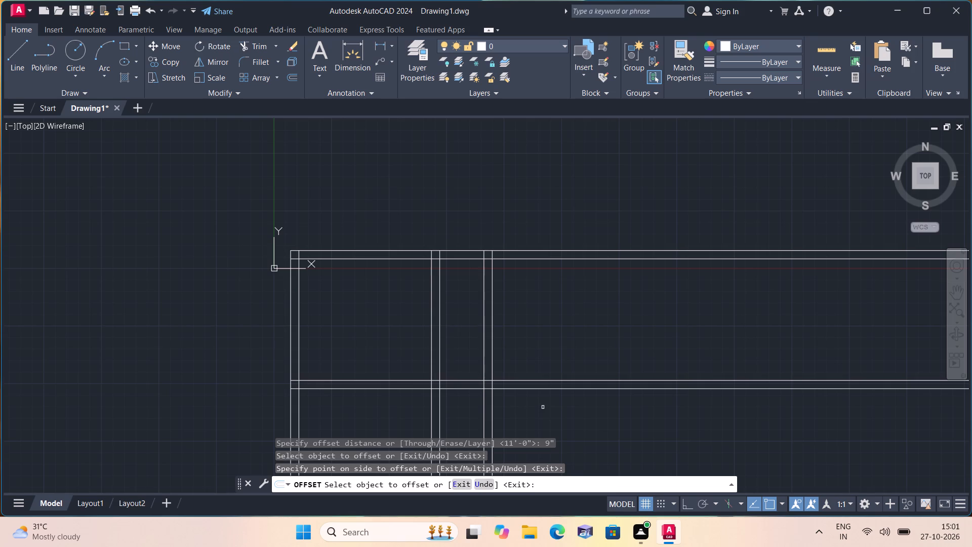
{"action": "key", "text": "space"}
Trim all four horizontal wall lines where they extend beyond the outer line of the right-hand wall.
{"action": "type", "text": "trim"}
{"action": "key", "text": "space"}
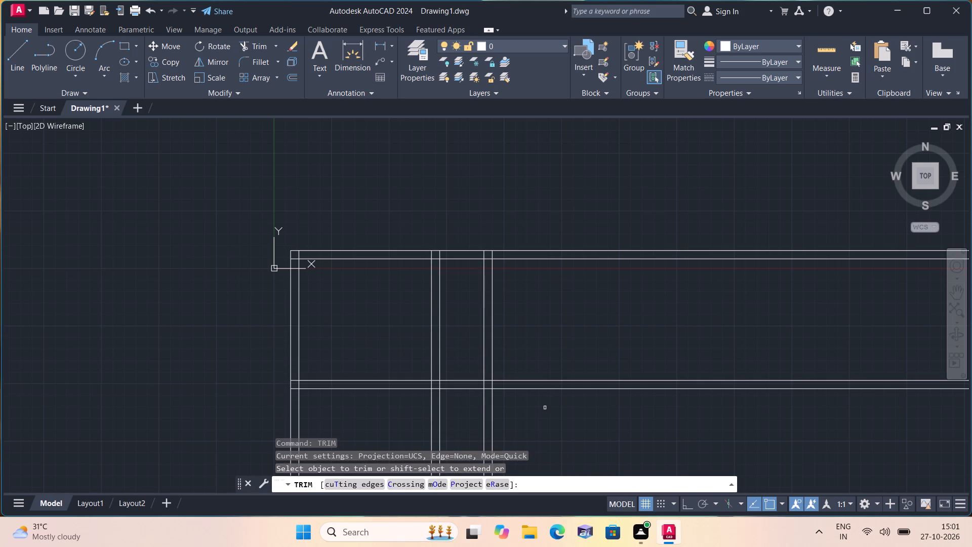
{"action": "left_click_drag", "start_coordinate": [556, 245], "coordinate": [575, 417]}
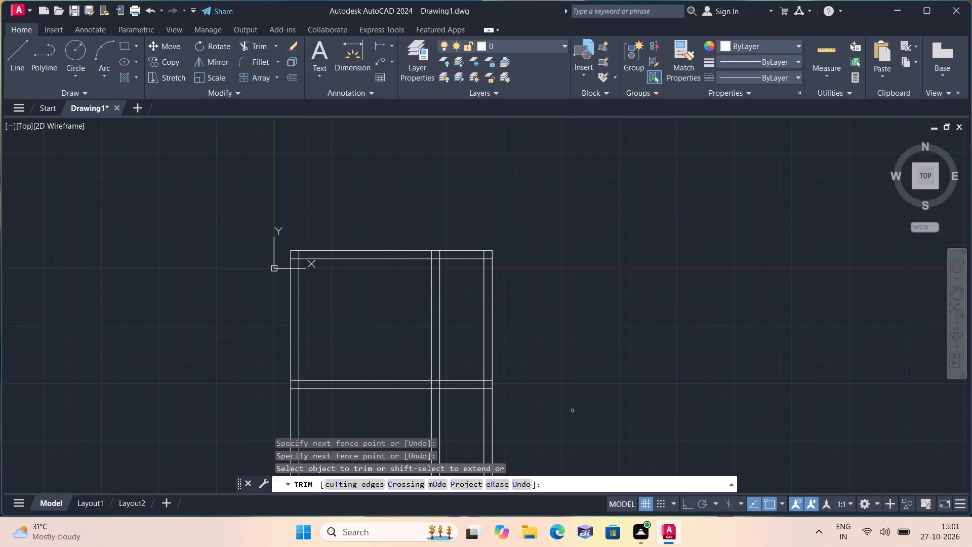
Trim the two partition lines between the upper rooms where they continue below the lower horizontal wall.
{"action": "scroll", "coordinate": [573, 411], "scroll_direction": "down", "scroll_amount": 1}
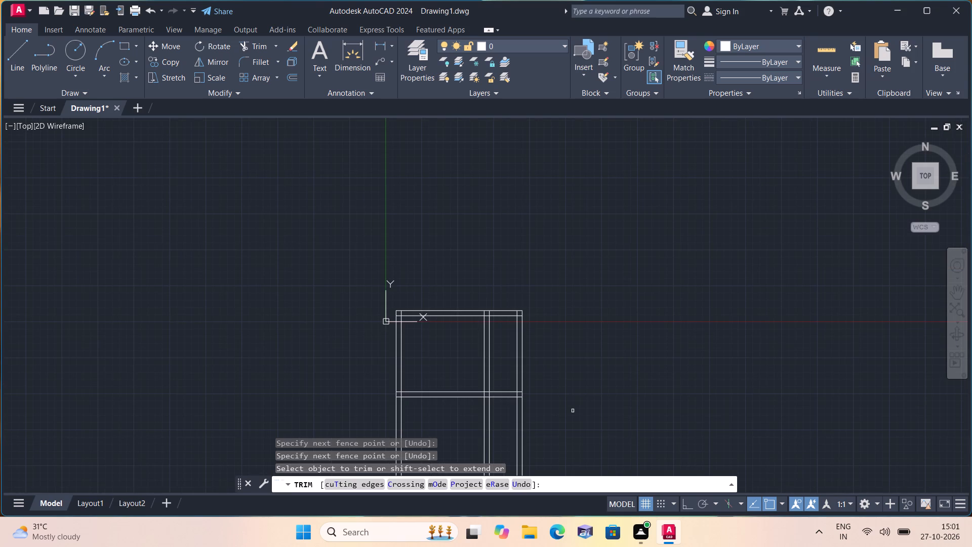
{"action": "type", "text": "trim"}
{"action": "key", "text": "space"}
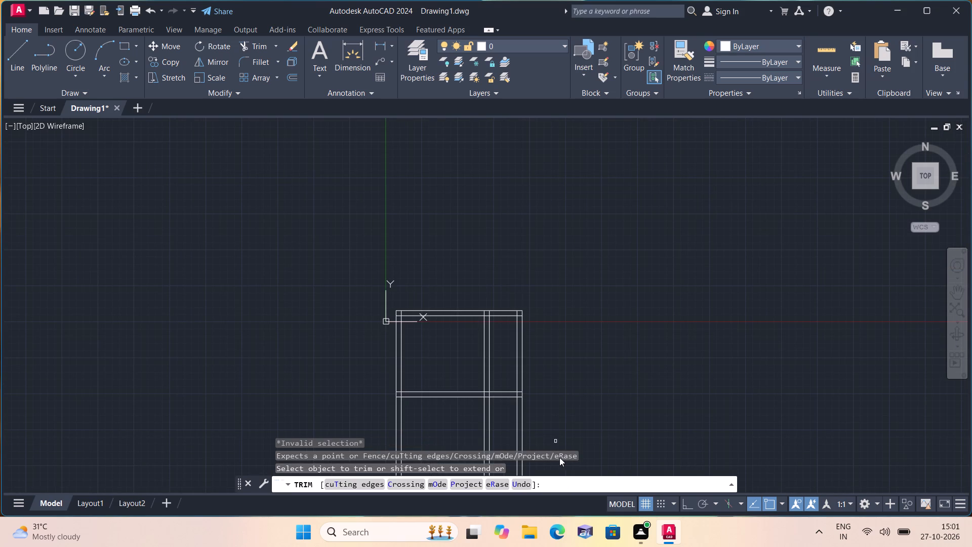
{"action": "scroll", "coordinate": [525, 416], "scroll_direction": "up", "scroll_amount": 2}
{"action": "middle_click_drag", "start_coordinate": [525, 416], "coordinate": [543, 323]}
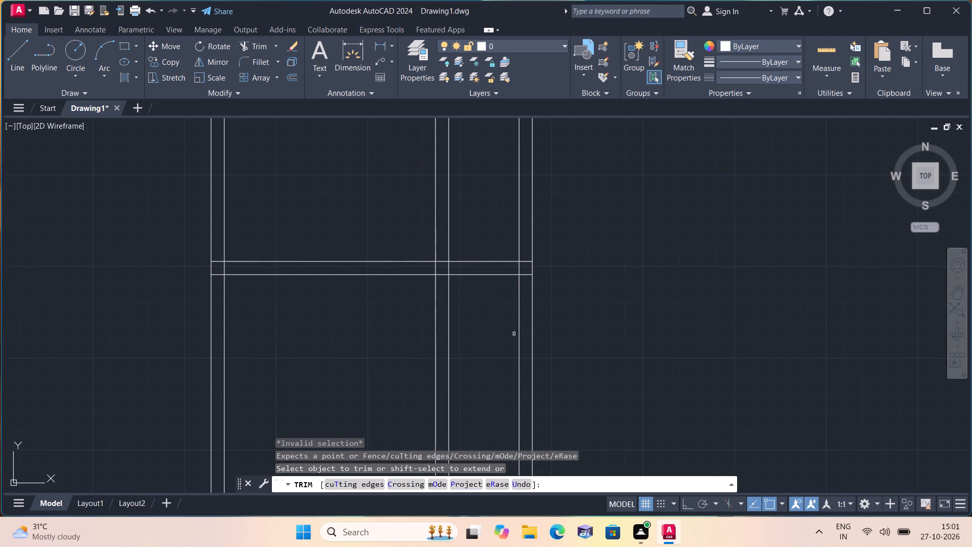
{"action": "left_click_drag", "start_coordinate": [465, 322], "coordinate": [423, 362]}
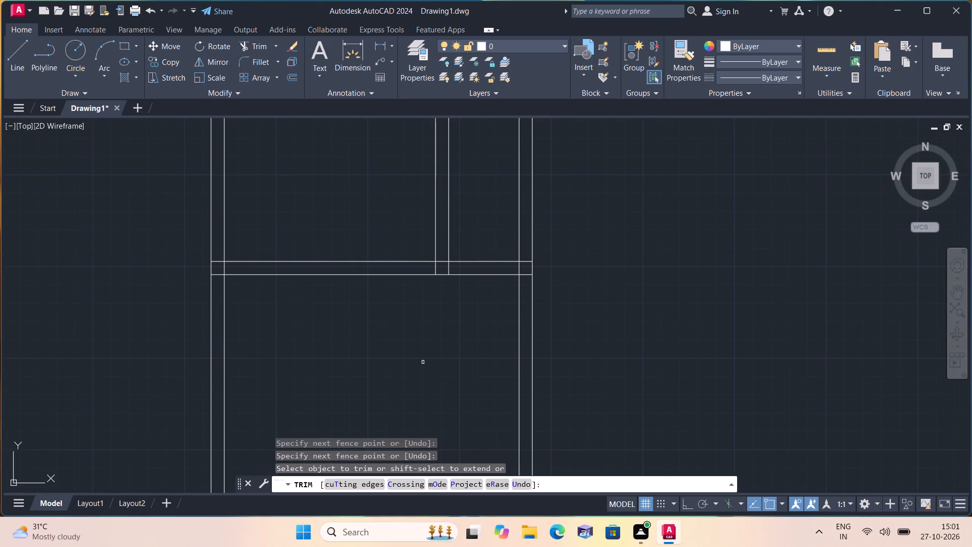
{"action": "key", "text": "space"}
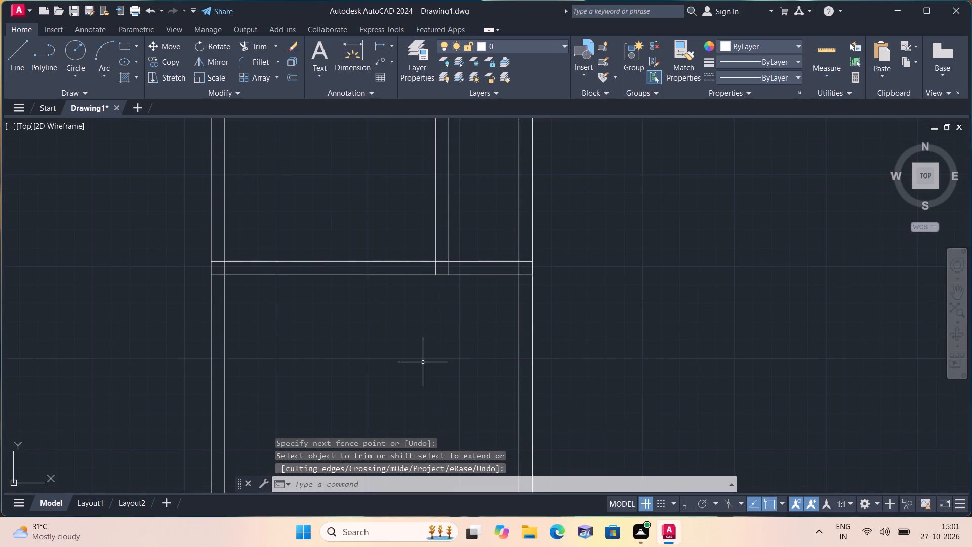
Offset the inner vertical line of the left wall 3'10" to the right for the narrow lower space.
{"action": "type", "text": "off"}
{"action": "key", "text": "space"}
{"action": "type", "text": "3'"}
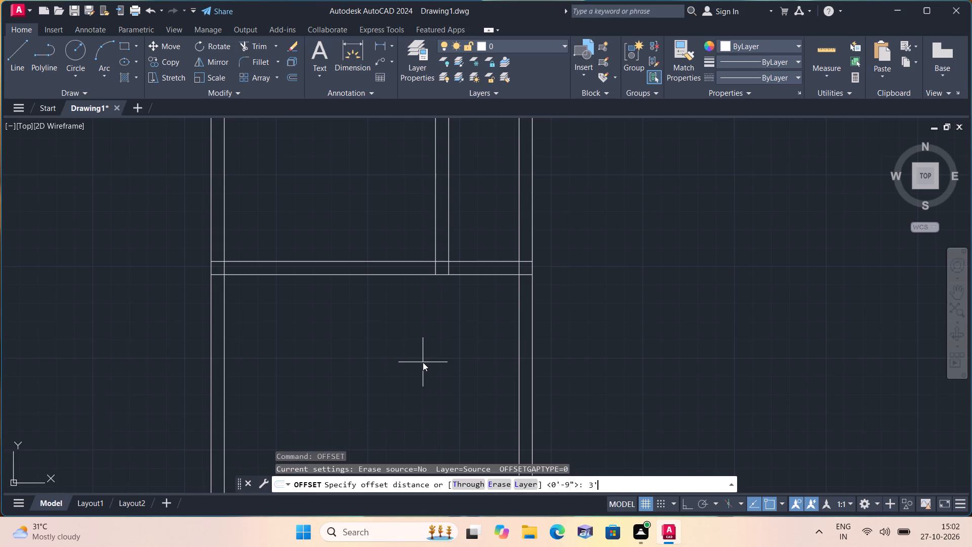
{"action": "type", "text": "10\""}
{"action": "key", "text": "space"}
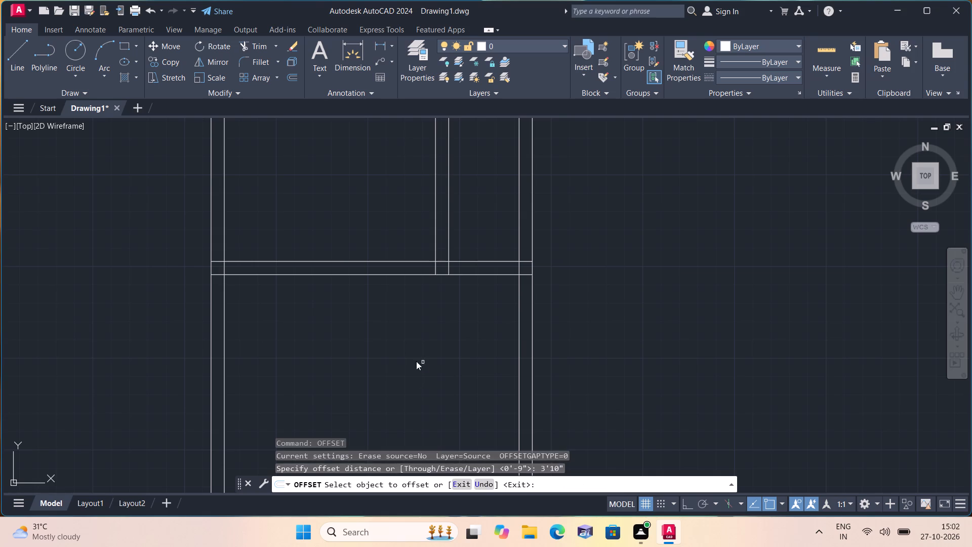
{"action": "scroll", "coordinate": [336, 296], "scroll_direction": "down", "scroll_amount": 2}
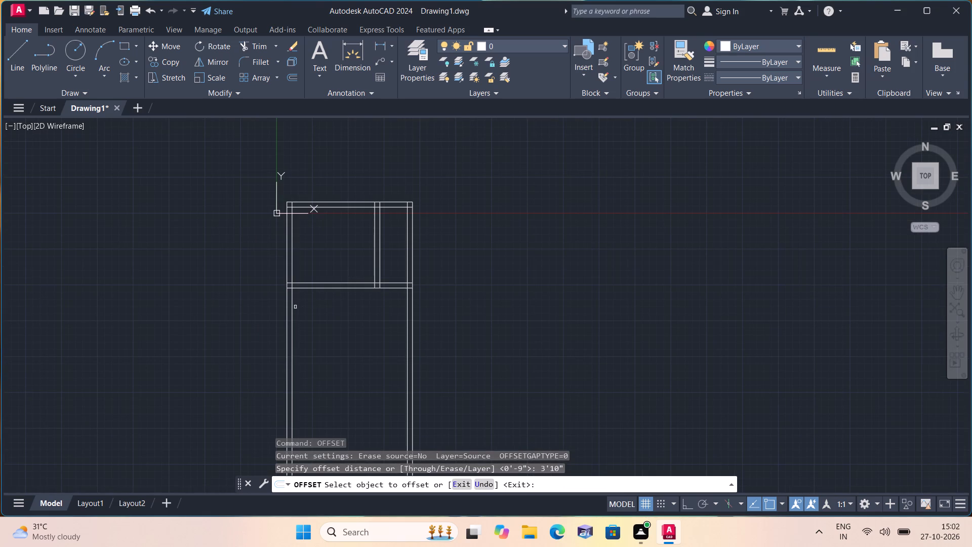
{"action": "left_click", "coordinate": [293, 300]}
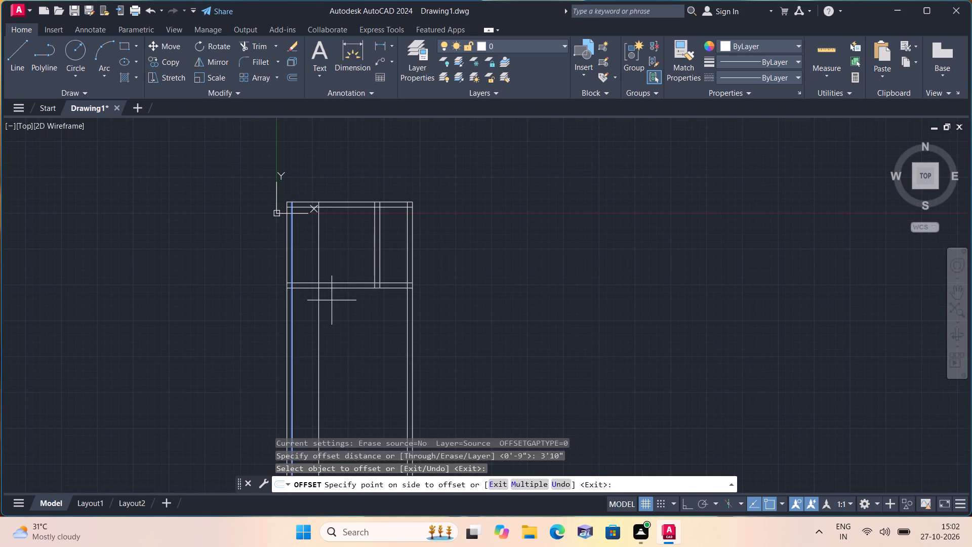
{"action": "left_click", "coordinate": [332, 300]}
{"action": "key", "text": "space"}
Offset the new vertical line 9" to the right to form the narrow space's partition wall.
{"action": "key", "text": "space"}
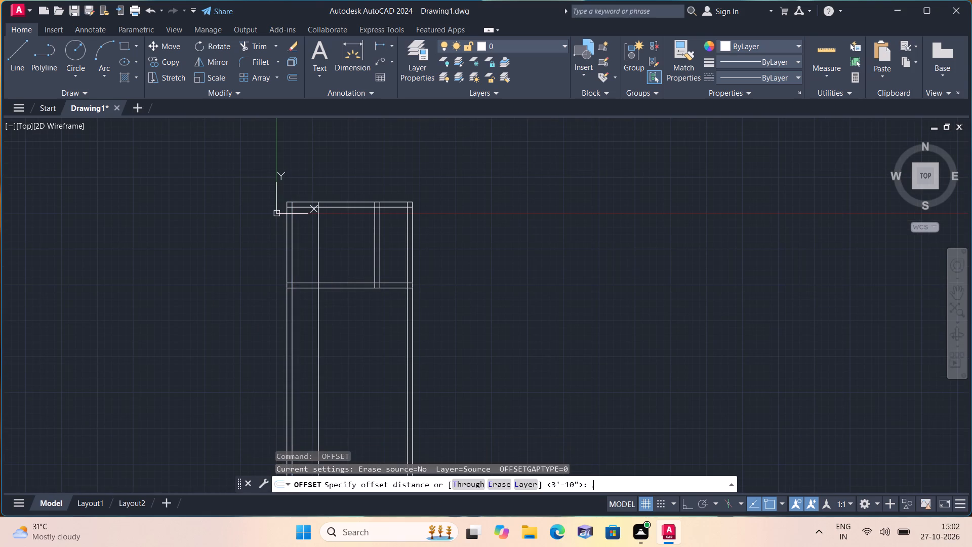
{"action": "type", "text": "9\""}
{"action": "key", "text": "space"}
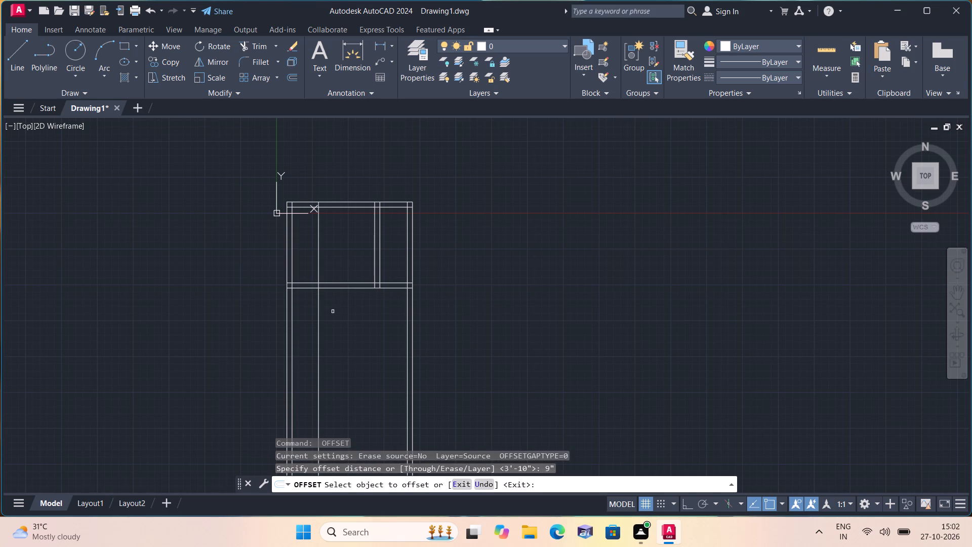
{"action": "left_click", "coordinate": [321, 320]}
{"action": "left_click", "coordinate": [320, 319]}
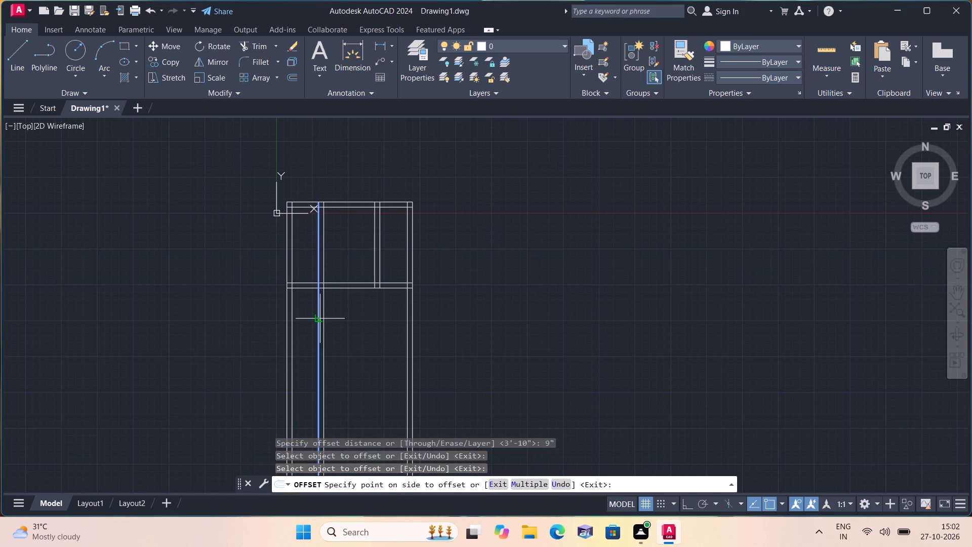
{"action": "left_click", "coordinate": [339, 320]}
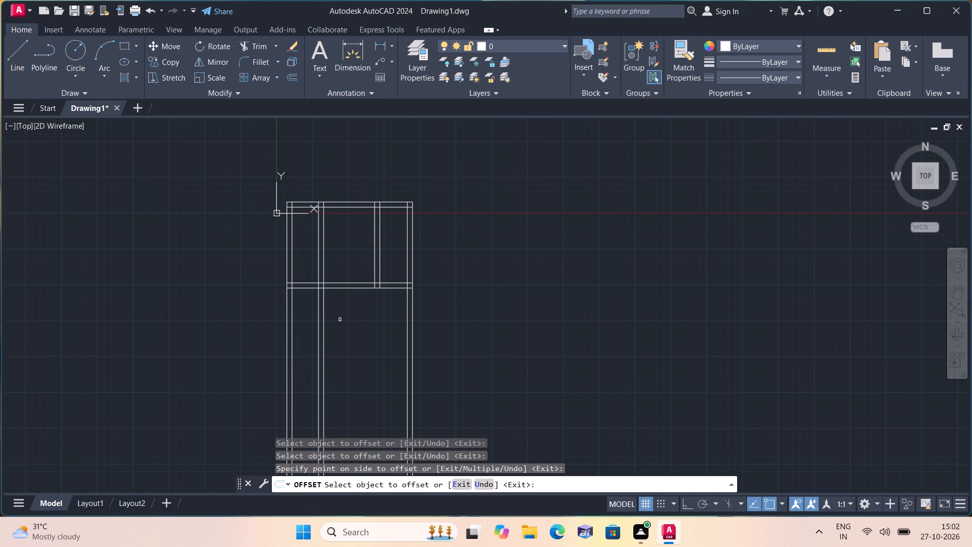
{"action": "key", "text": "space"}
Trim the new partition's two lines above the middle horizontal wall, including their short pieces inside the top wall.
{"action": "type", "text": "trim"}
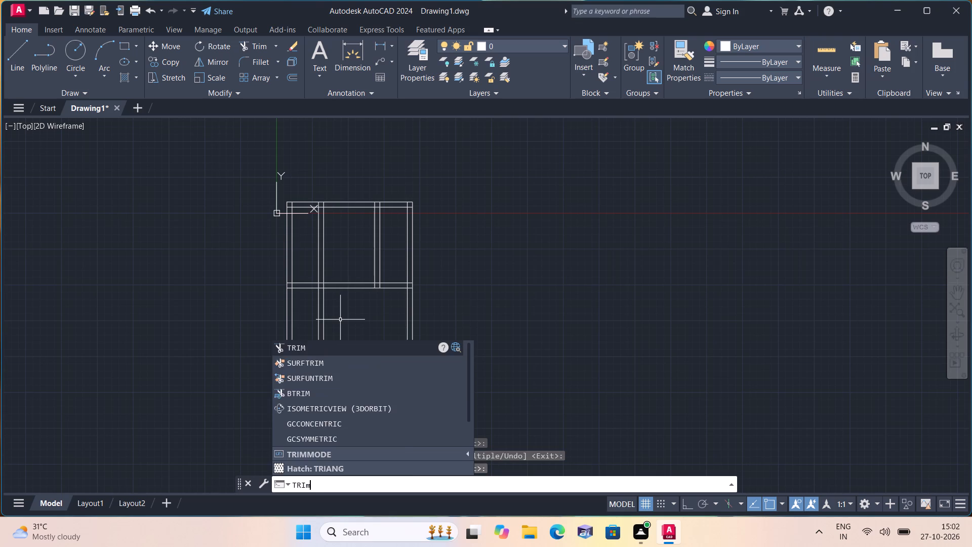
{"action": "key", "text": "space"}
{"action": "scroll", "coordinate": [341, 248], "scroll_direction": "up", "scroll_amount": 1}
{"action": "left_click_drag", "start_coordinate": [338, 241], "coordinate": [299, 232]}
{"action": "scroll", "coordinate": [311, 172], "scroll_direction": "up", "scroll_amount": 3}
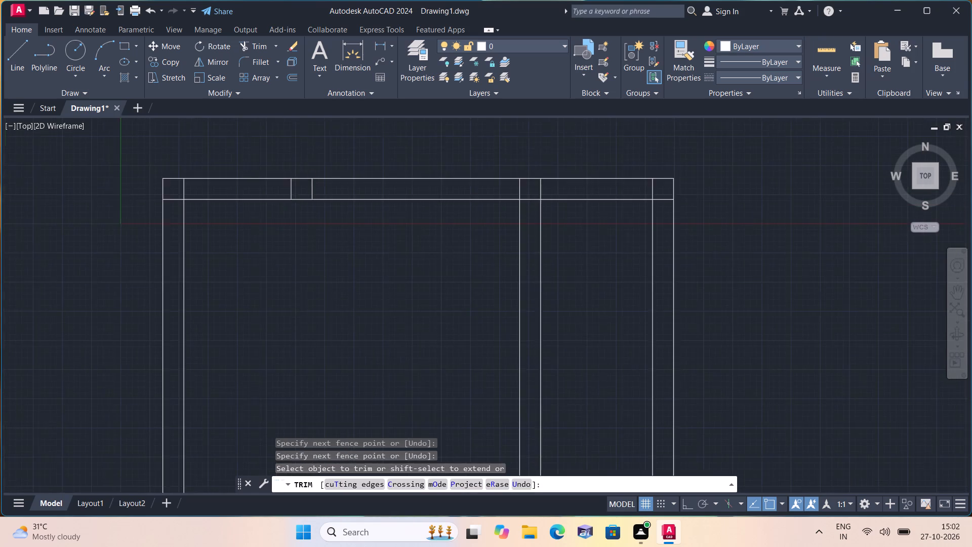
{"action": "left_click", "coordinate": [315, 189]}
{"action": "left_click", "coordinate": [255, 196]}
{"action": "scroll", "coordinate": [256, 191], "scroll_direction": "down", "scroll_amount": 2}
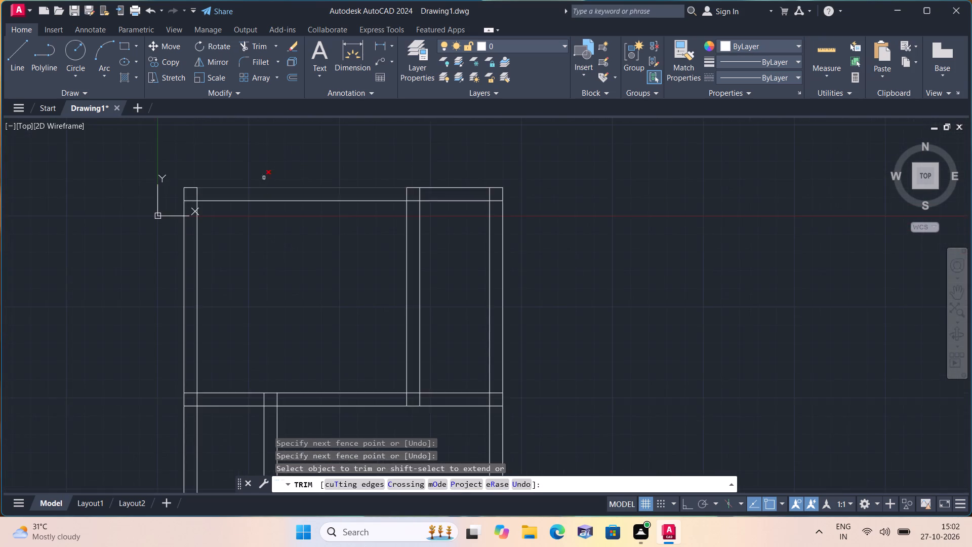
{"action": "scroll", "coordinate": [283, 148], "scroll_direction": "down", "scroll_amount": 2}
{"action": "middle_click_drag", "start_coordinate": [307, 293], "coordinate": [344, 296]}
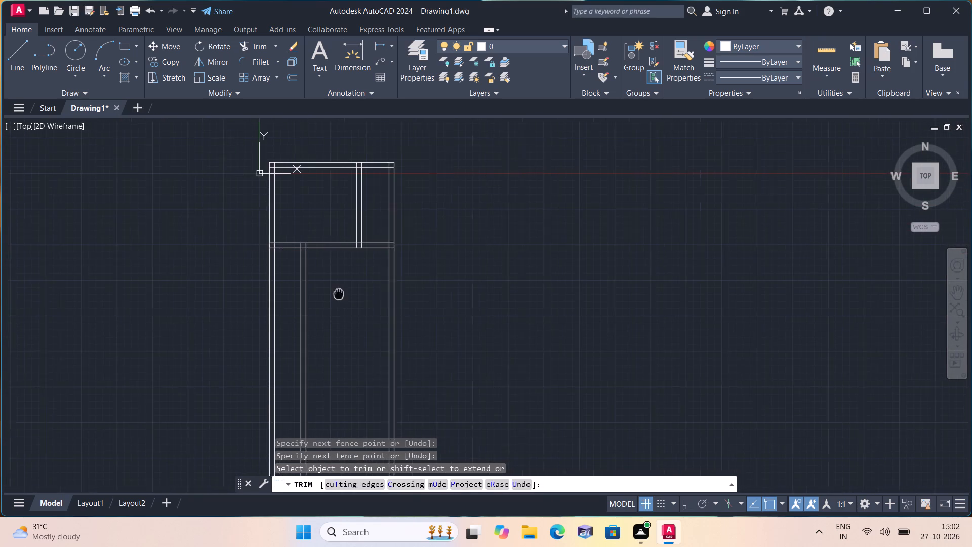
{"action": "middle_click_drag", "start_coordinate": [344, 296], "coordinate": [348, 296]}
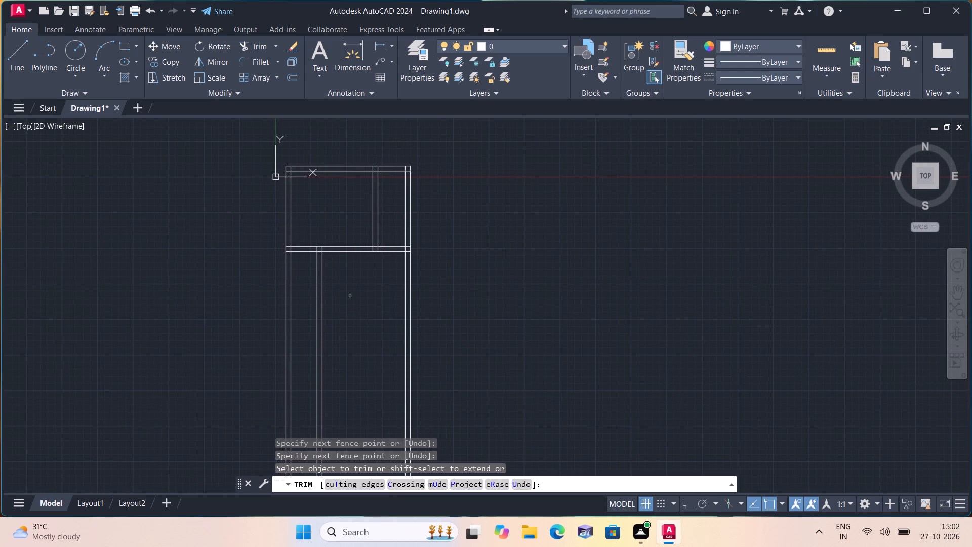
{"action": "key", "text": "space"}
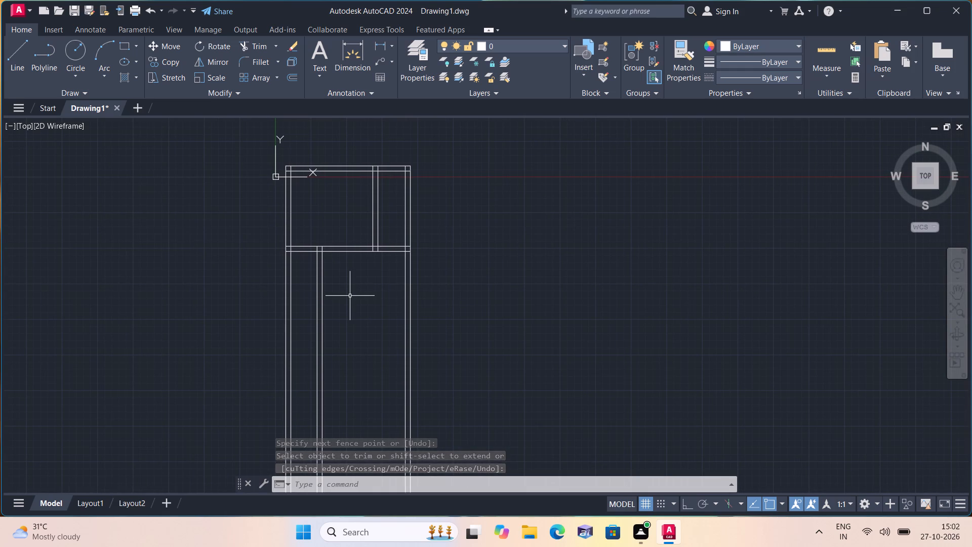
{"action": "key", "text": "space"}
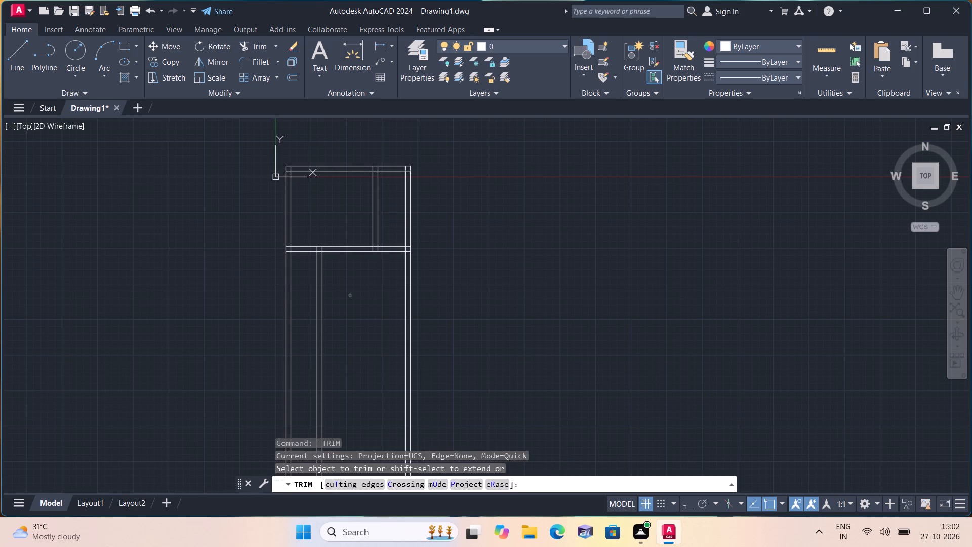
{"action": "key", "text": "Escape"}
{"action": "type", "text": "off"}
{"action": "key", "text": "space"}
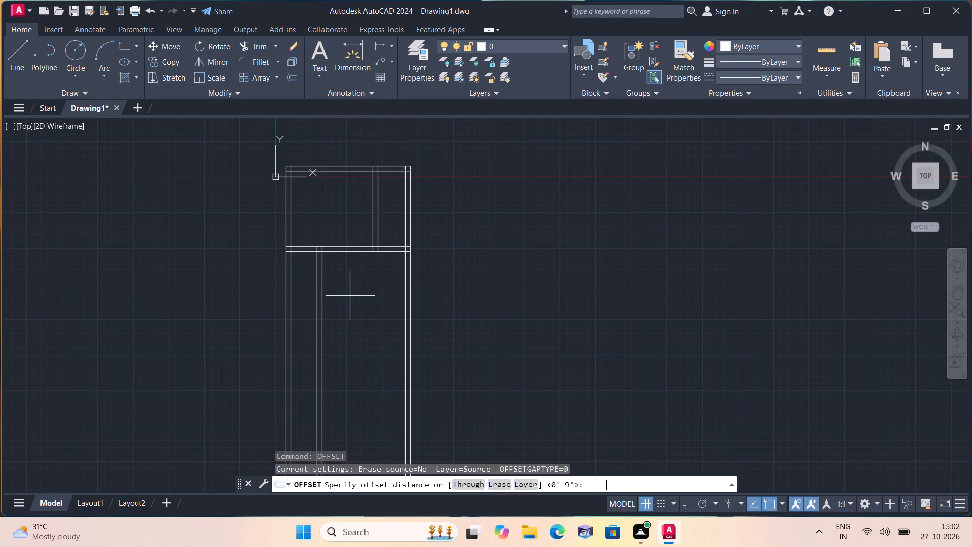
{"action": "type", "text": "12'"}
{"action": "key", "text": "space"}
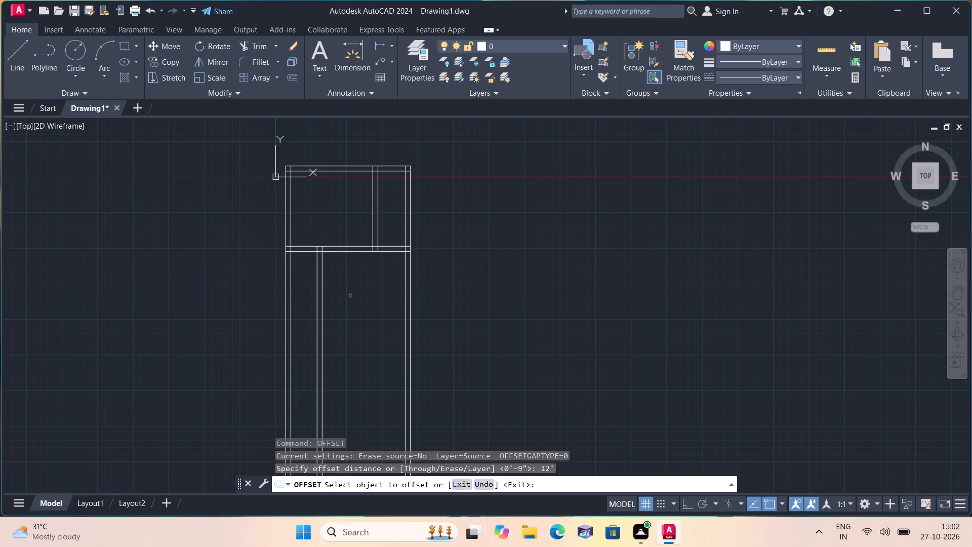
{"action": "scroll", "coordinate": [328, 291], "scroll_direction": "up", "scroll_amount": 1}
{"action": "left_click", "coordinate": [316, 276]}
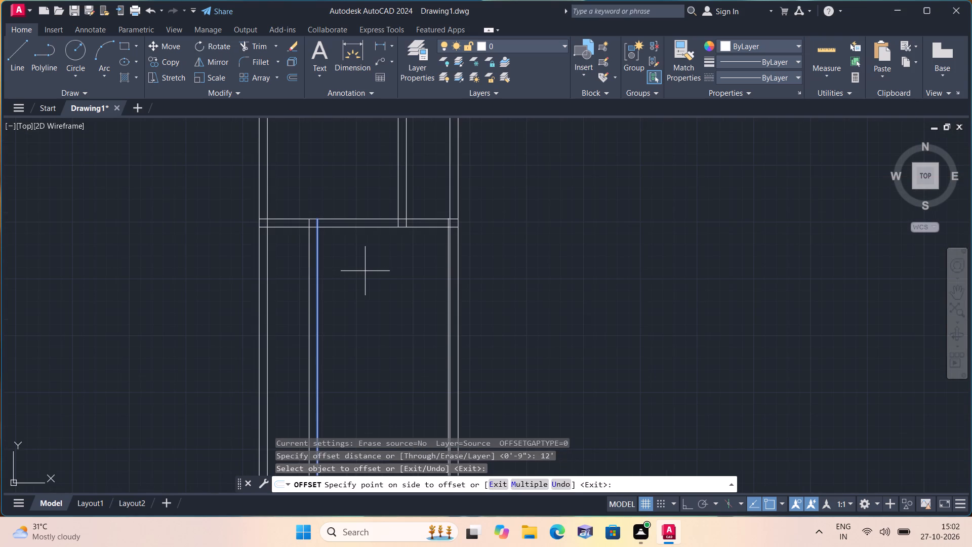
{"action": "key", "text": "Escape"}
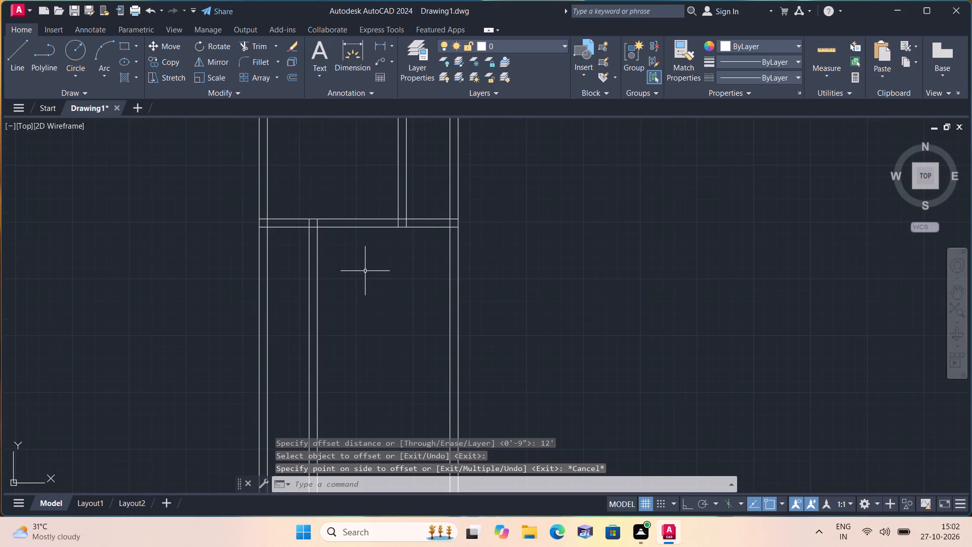
Offset the lower line of the horizontal wall beneath the upper rooms 11' downward for the next room's depth.
{"action": "type", "text": "off"}
{"action": "key", "text": "space"}
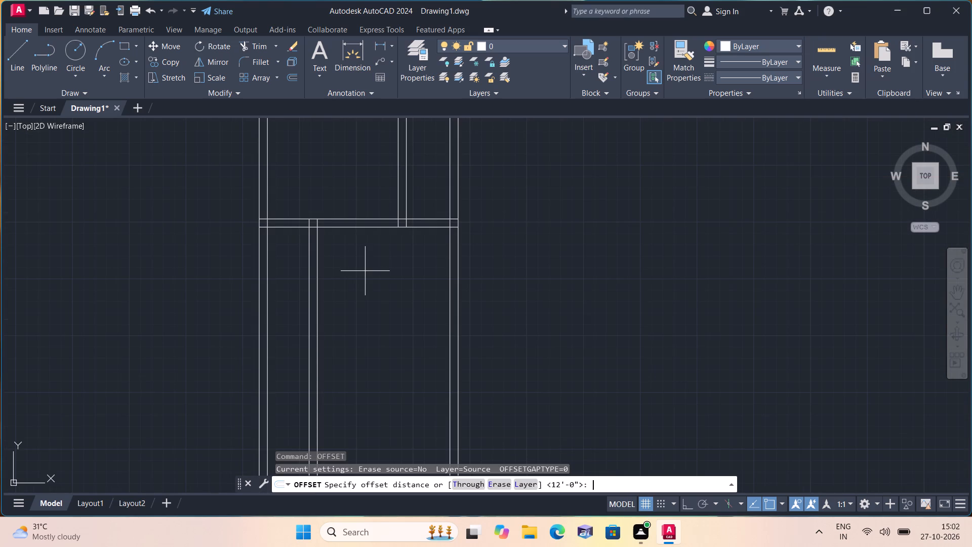
{"action": "type", "text": "11'"}
{"action": "key", "text": "space"}
{"action": "left_click", "coordinate": [388, 226]}
{"action": "left_click", "coordinate": [391, 297]}
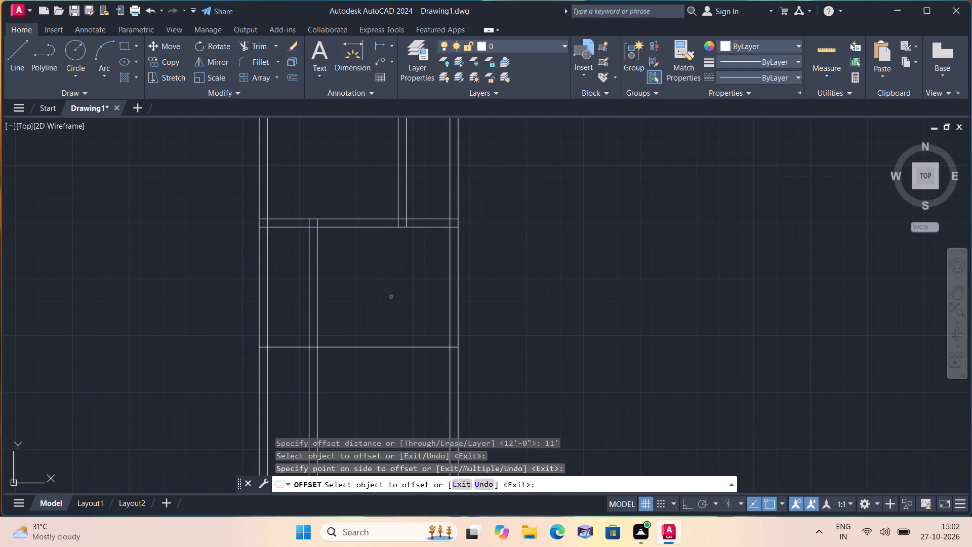
{"action": "key", "text": "space"}
Offset the new horizontal line 9" downward to form the wall below the 11' room.
{"action": "key", "text": "space"}
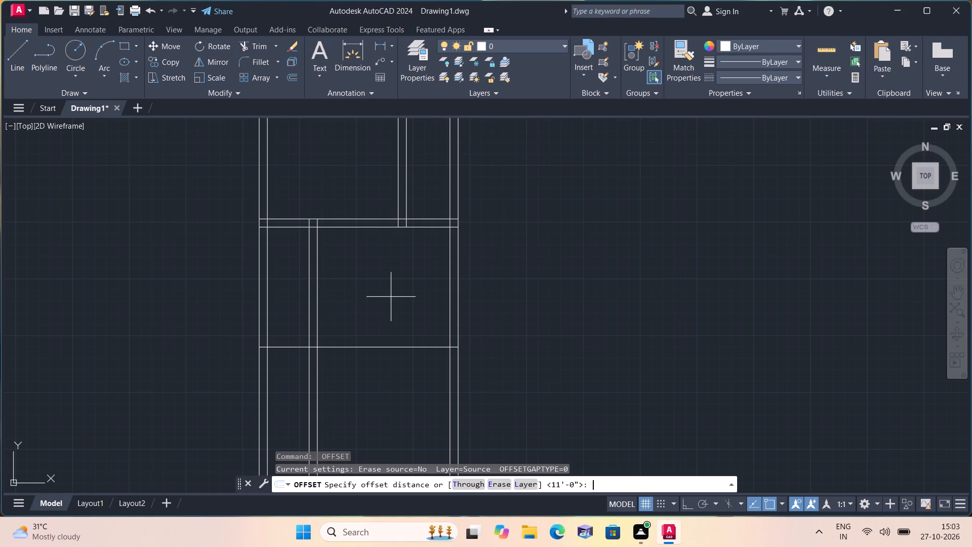
{"action": "type", "text": "9\""}
{"action": "key", "text": "space"}
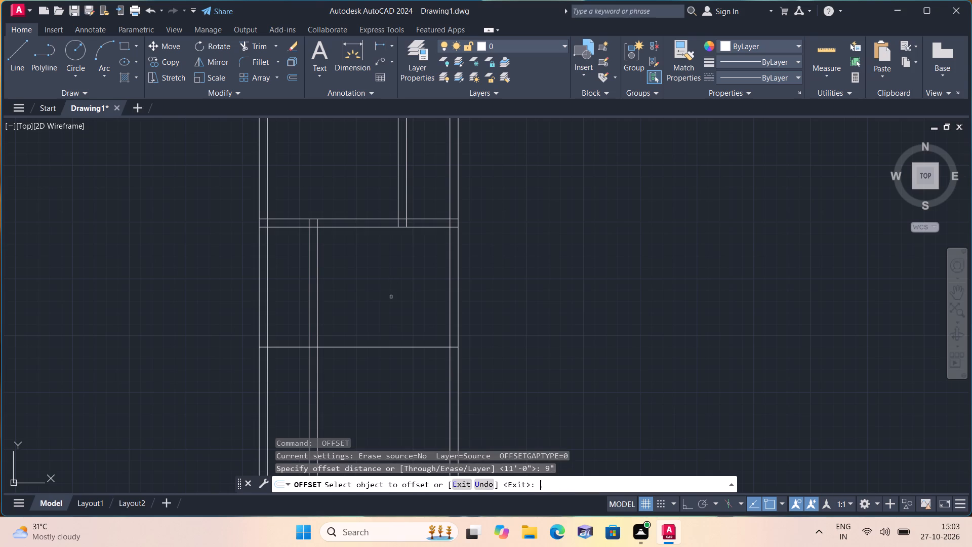
{"action": "left_click", "coordinate": [427, 345]}
{"action": "left_click", "coordinate": [428, 362]}
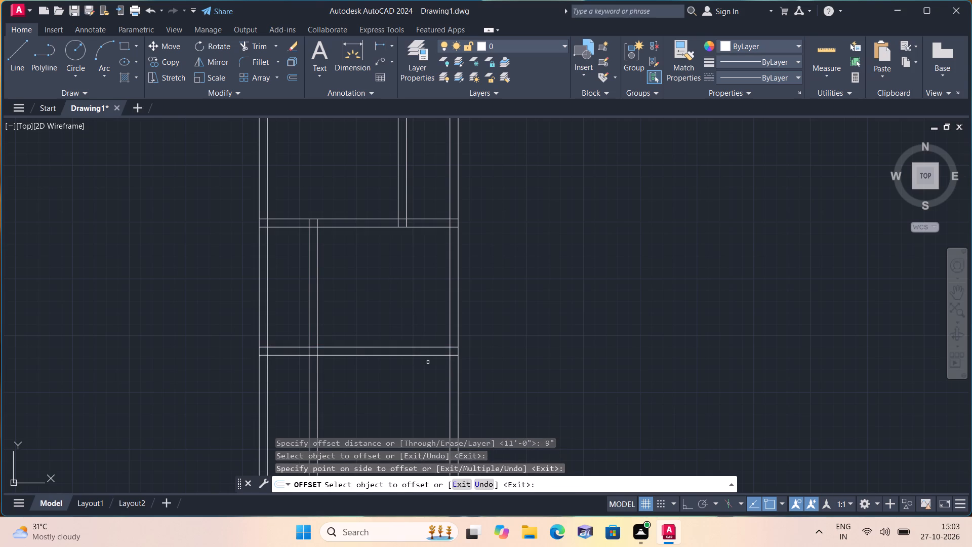
{"action": "key", "text": "space"}
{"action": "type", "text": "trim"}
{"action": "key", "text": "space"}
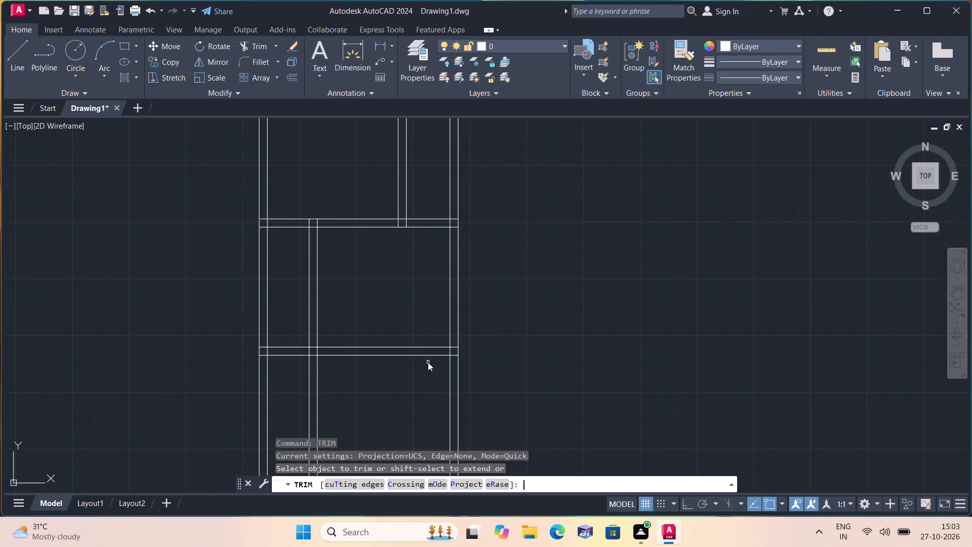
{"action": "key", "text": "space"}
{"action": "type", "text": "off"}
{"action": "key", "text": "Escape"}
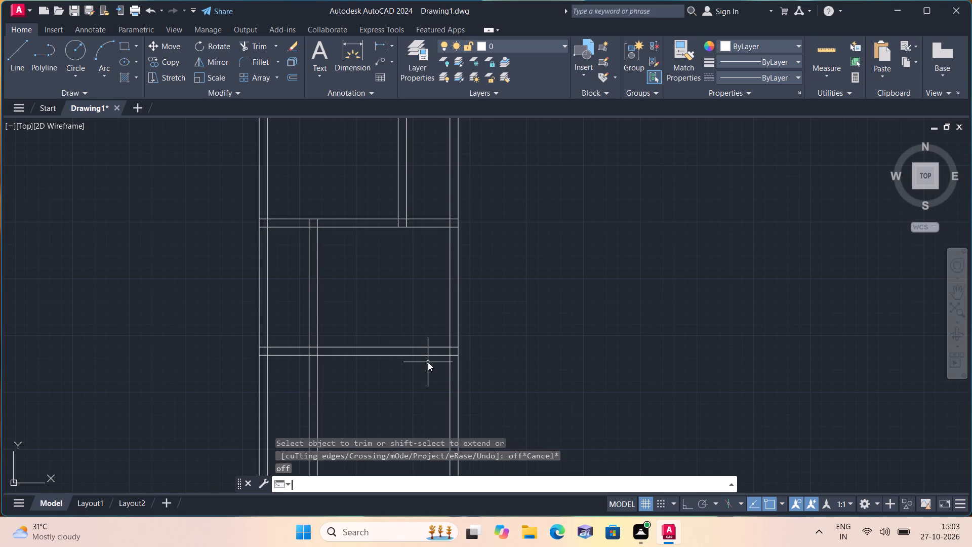
Offset the lower line of the newest horizontal wall 10' downward for the following room's depth.
{"action": "type", "text": "off"}
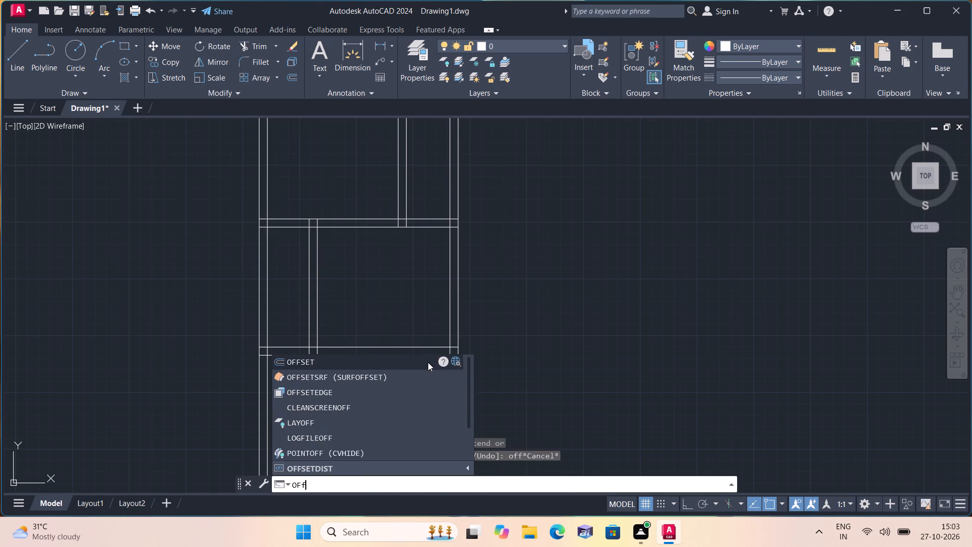
{"action": "key", "text": "space"}
{"action": "type", "text": "10'"}
{"action": "key", "text": "space"}
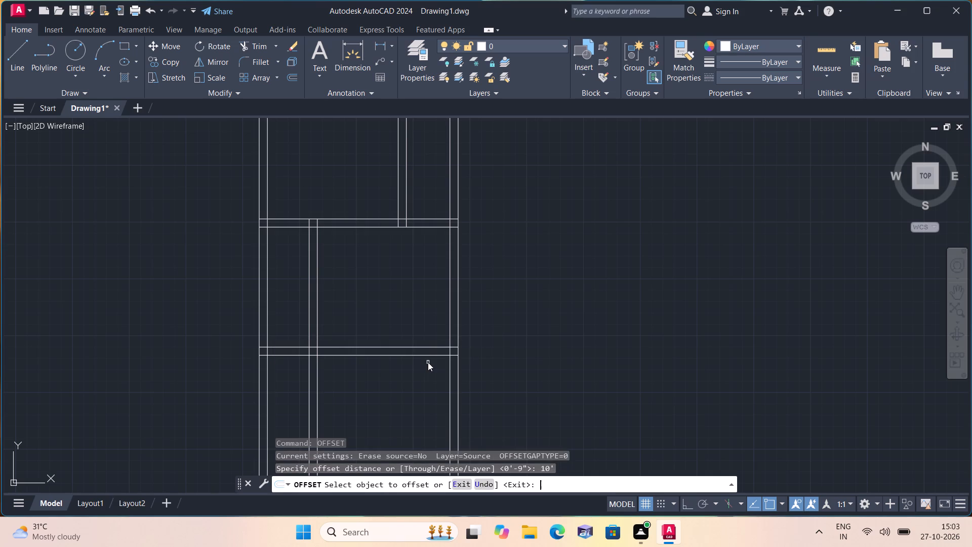
{"action": "scroll", "coordinate": [423, 359], "scroll_direction": "up", "scroll_amount": 1}
{"action": "left_click", "coordinate": [422, 354]}
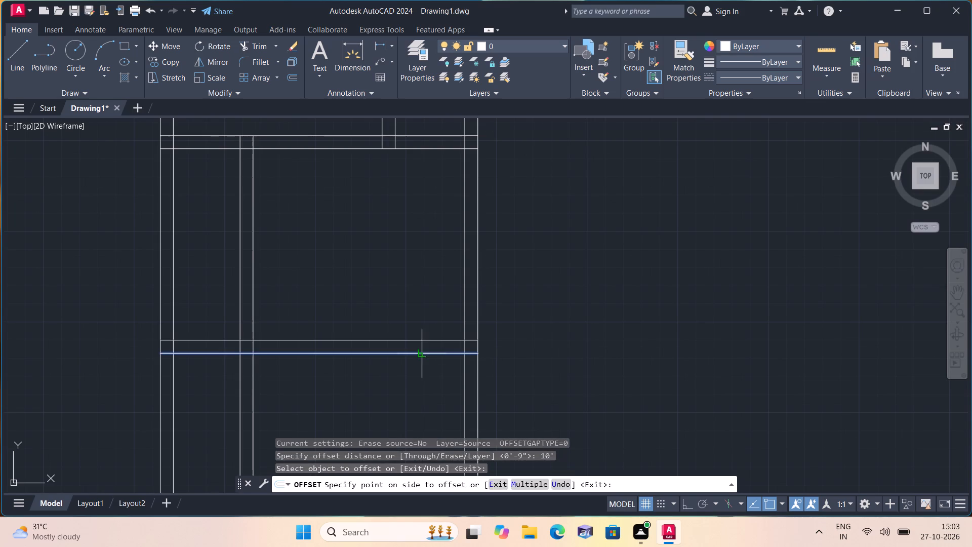
{"action": "left_click", "coordinate": [427, 398]}
{"action": "middle_click_drag", "start_coordinate": [427, 399], "coordinate": [419, 299]}
{"action": "scroll", "coordinate": [419, 298], "scroll_direction": "down", "scroll_amount": 1}
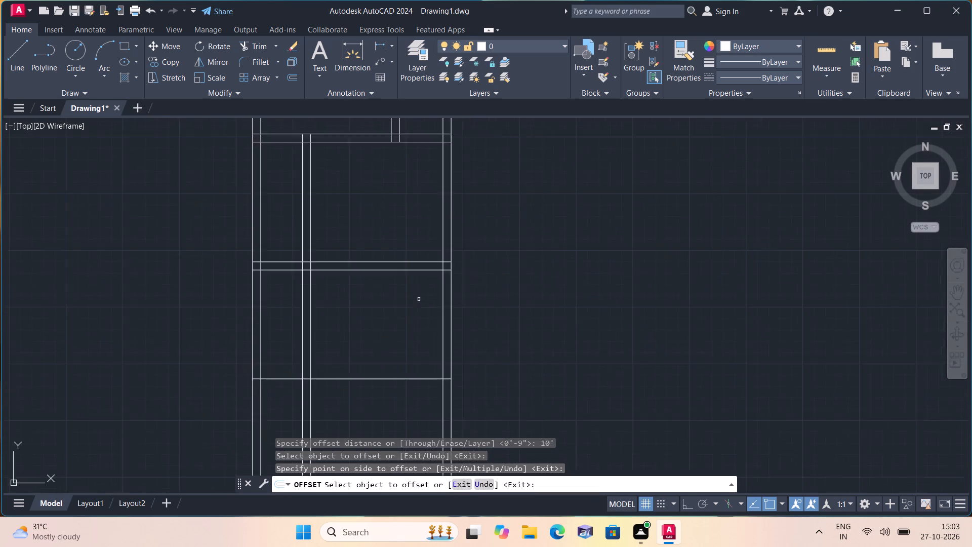
{"action": "scroll", "coordinate": [416, 303], "scroll_direction": "down", "scroll_amount": 1}
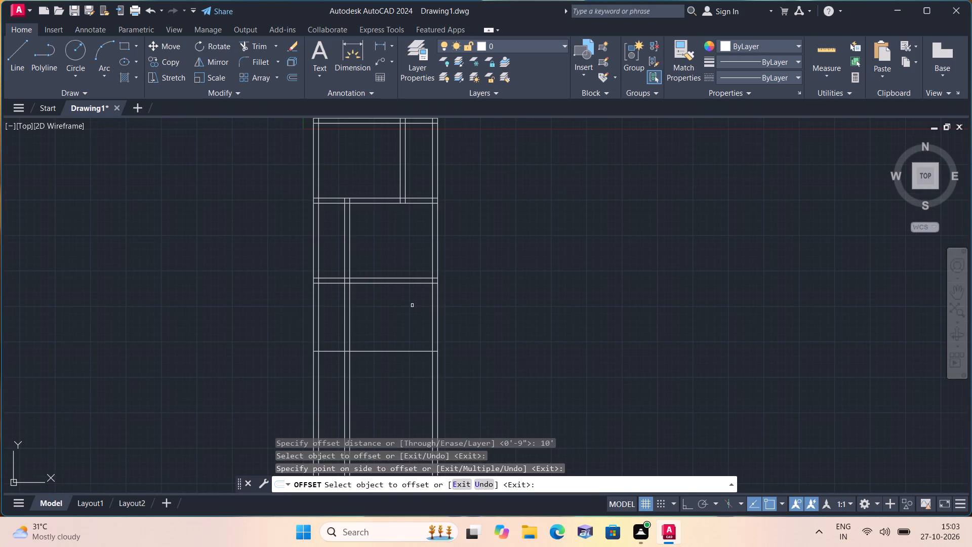
{"action": "key", "text": "space"}
Offset the new horizontal line 9" downward to form the wall below the 10' room.
{"action": "key", "text": "space"}
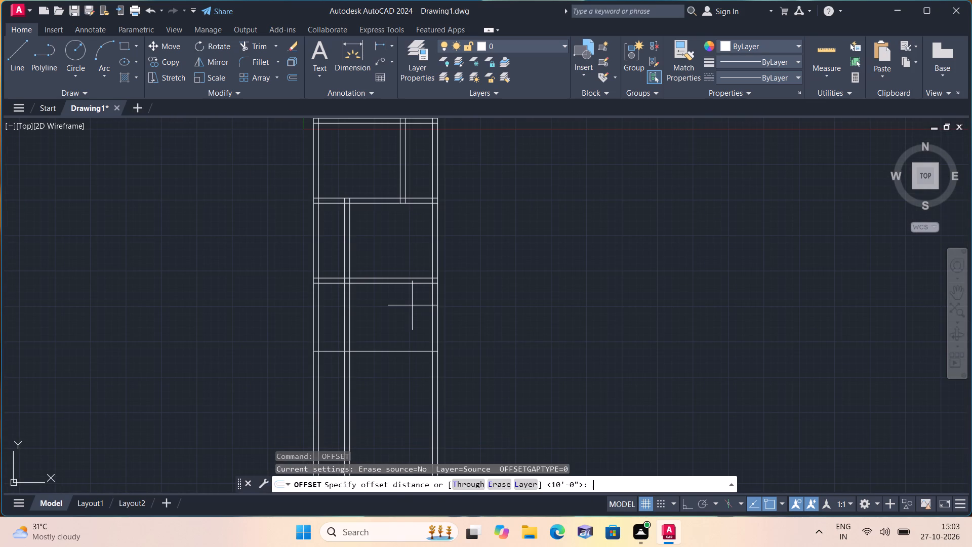
{"action": "type", "text": "9\""}
{"action": "key", "text": "space"}
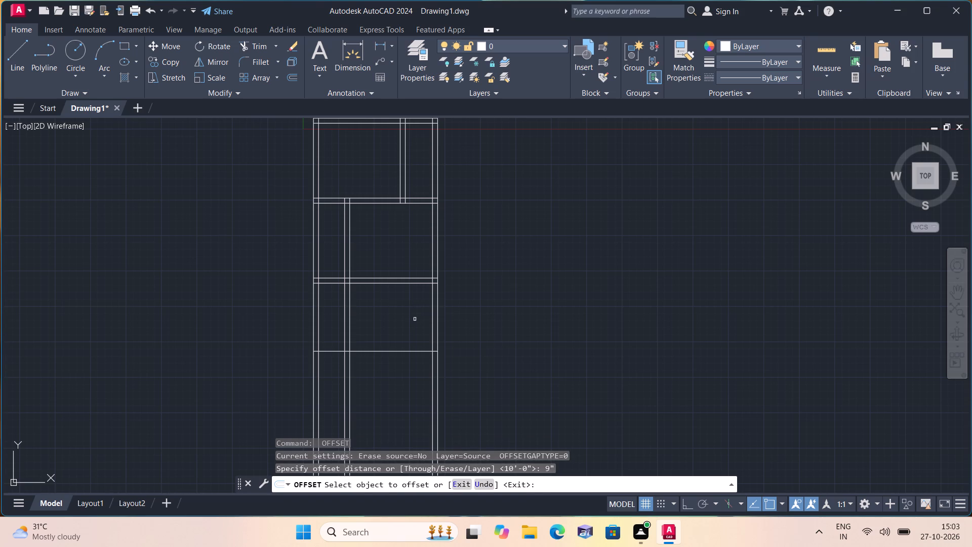
{"action": "left_click", "coordinate": [414, 349]}
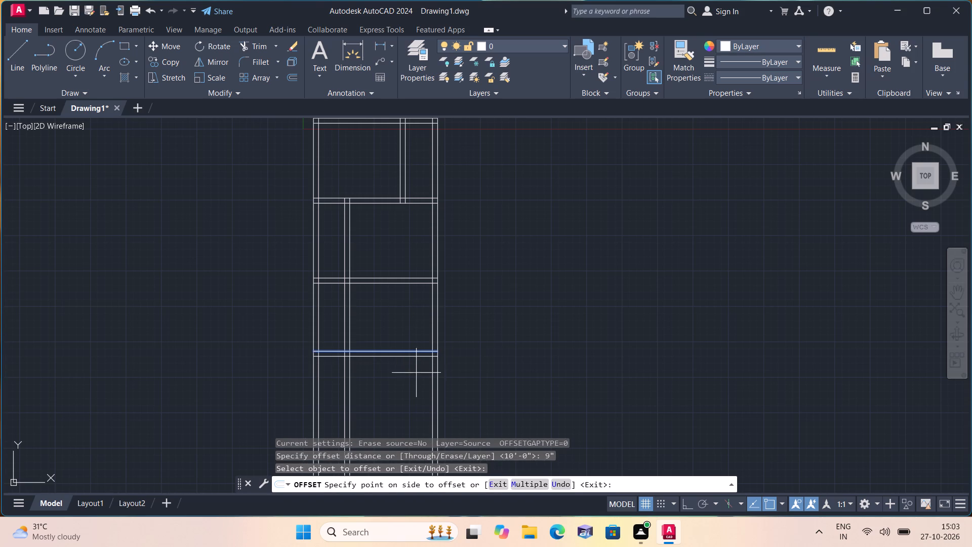
{"action": "left_click", "coordinate": [416, 381]}
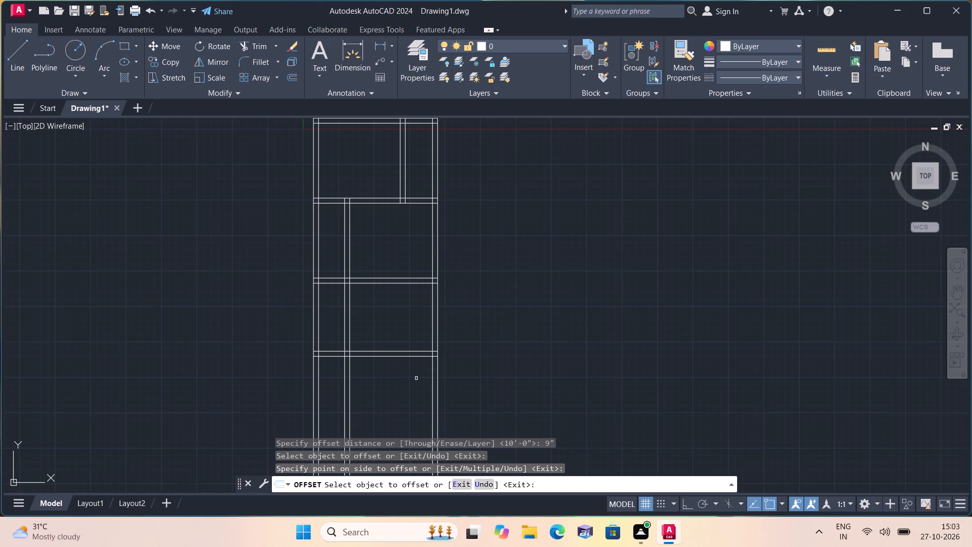
{"action": "key", "text": "space"}
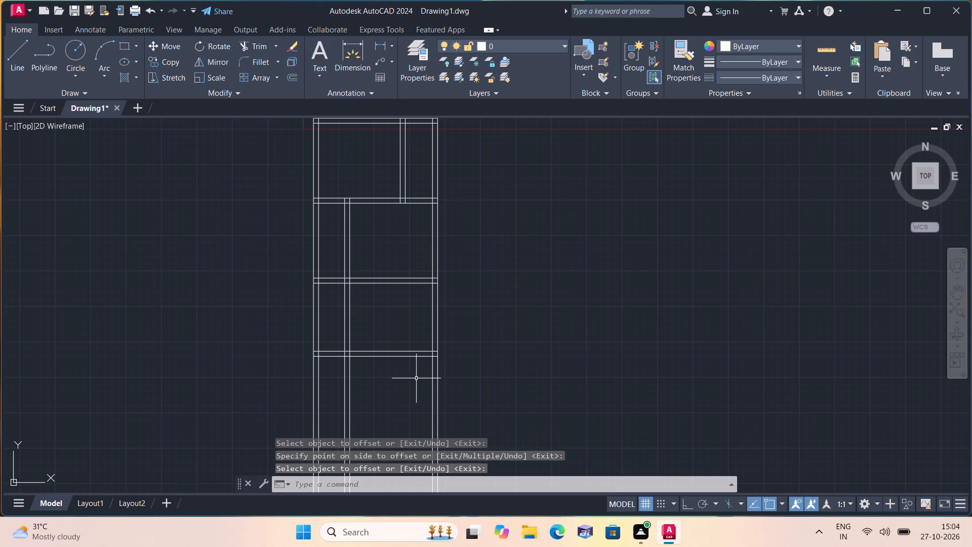
Offset the lower line of the wall below the 10' room 11'2" downward for another room's depth.
{"action": "key", "text": "space"}
{"action": "type", "text": "11'2\""}
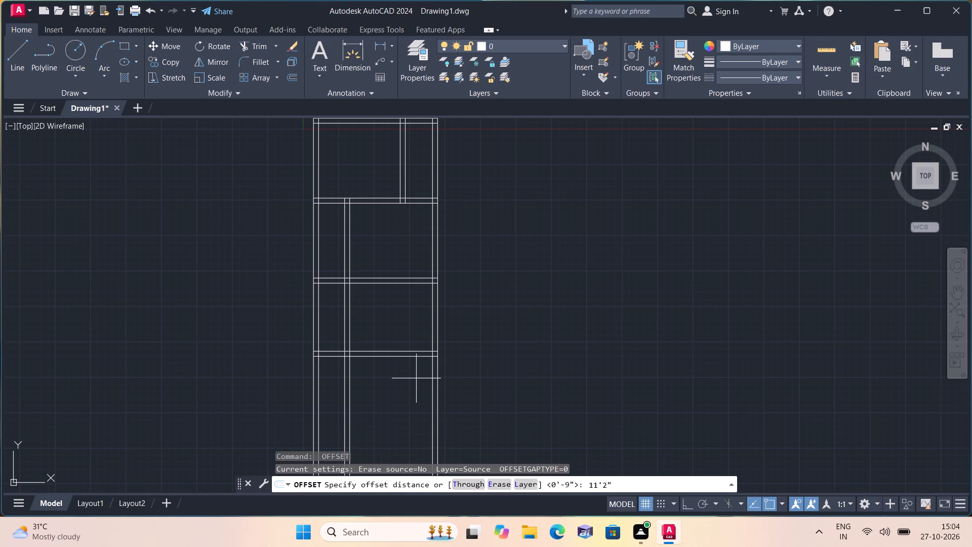
{"action": "key", "text": "space"}
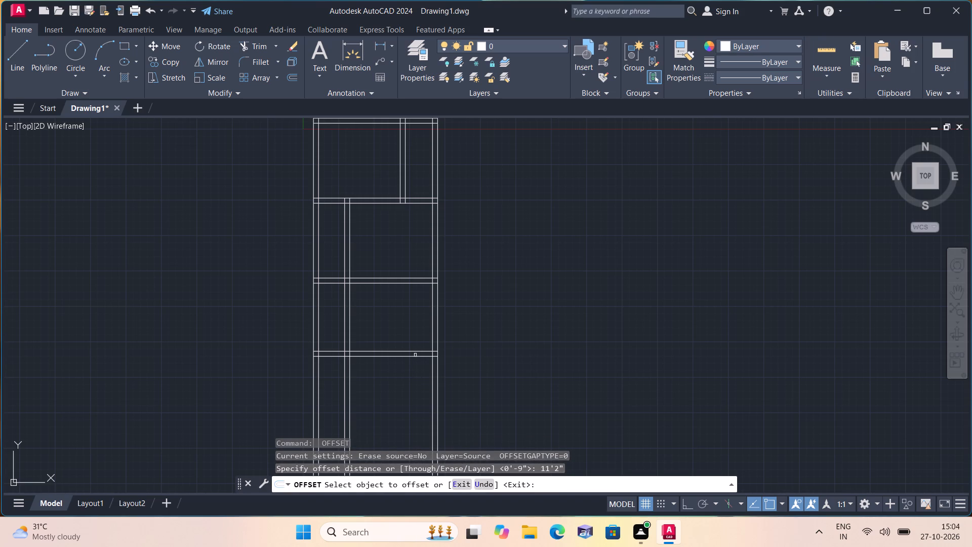
{"action": "left_click", "coordinate": [415, 355]}
{"action": "left_click", "coordinate": [417, 380]}
{"action": "middle_click_drag", "start_coordinate": [417, 380], "coordinate": [402, 286]}
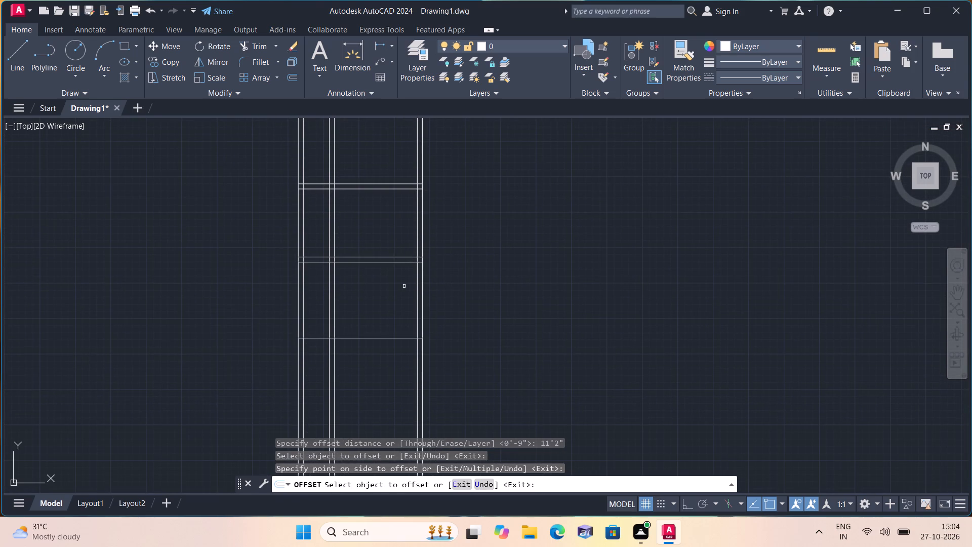
{"action": "key", "text": "space"}
Offset the new horizontal line 9" downward to form the wall below the 11'2" room.
{"action": "key", "text": "space"}
{"action": "type", "text": "9\""}
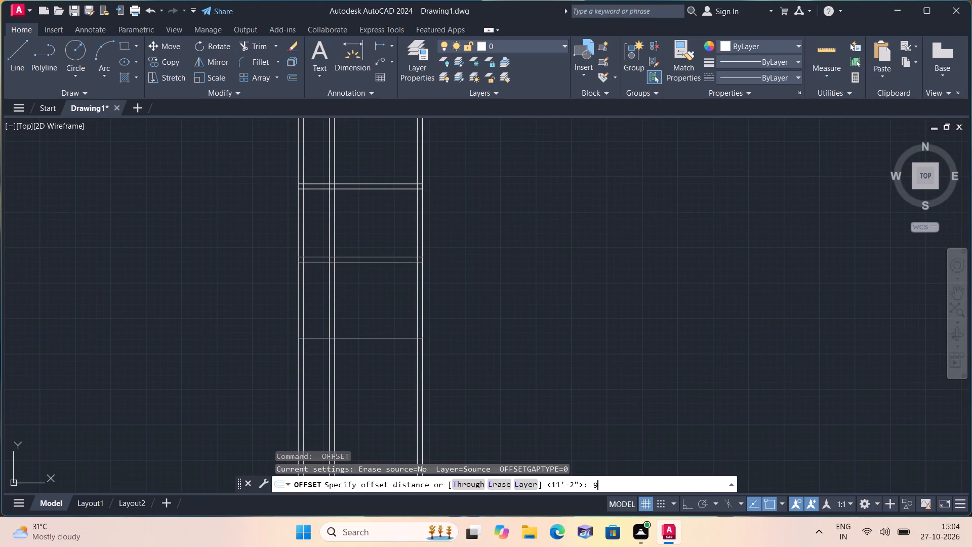
{"action": "key", "text": "space"}
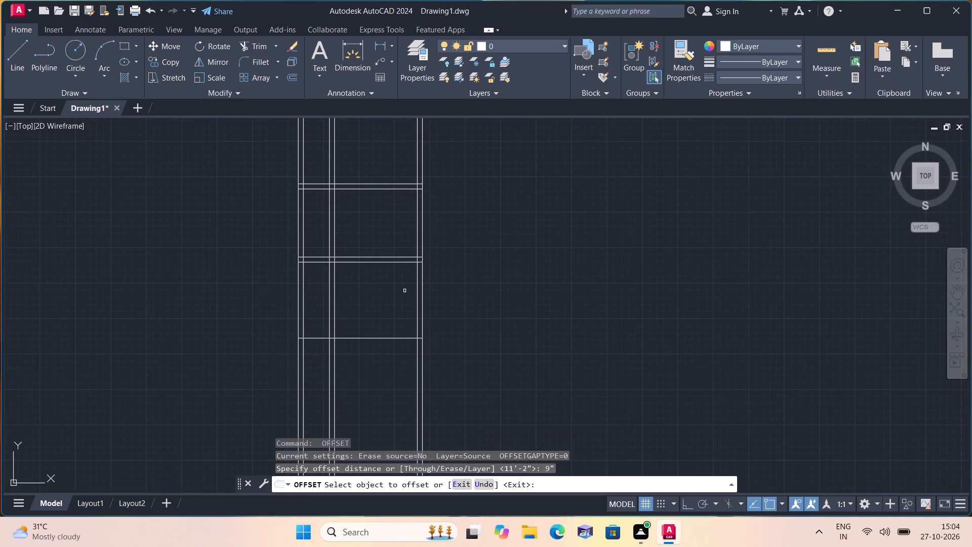
{"action": "left_click", "coordinate": [406, 339]}
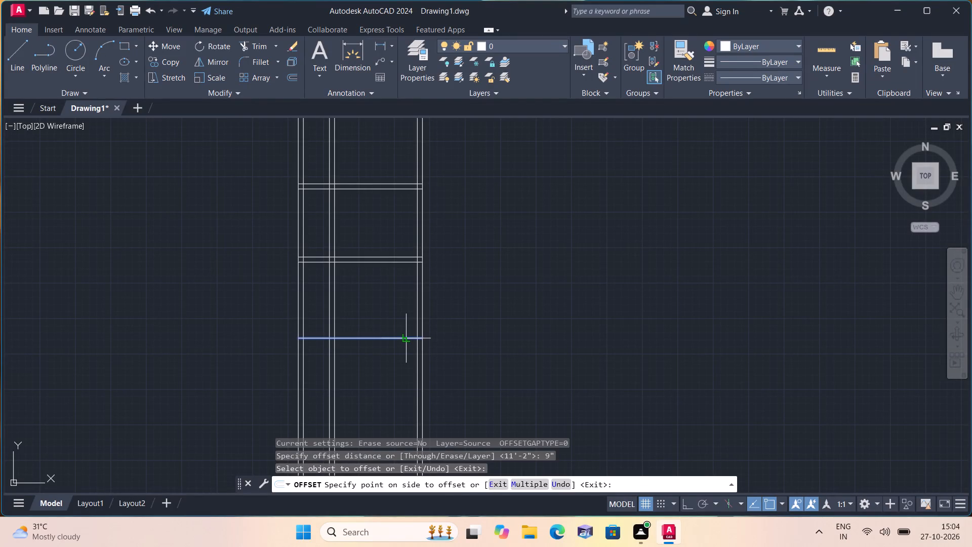
{"action": "left_click", "coordinate": [409, 362]}
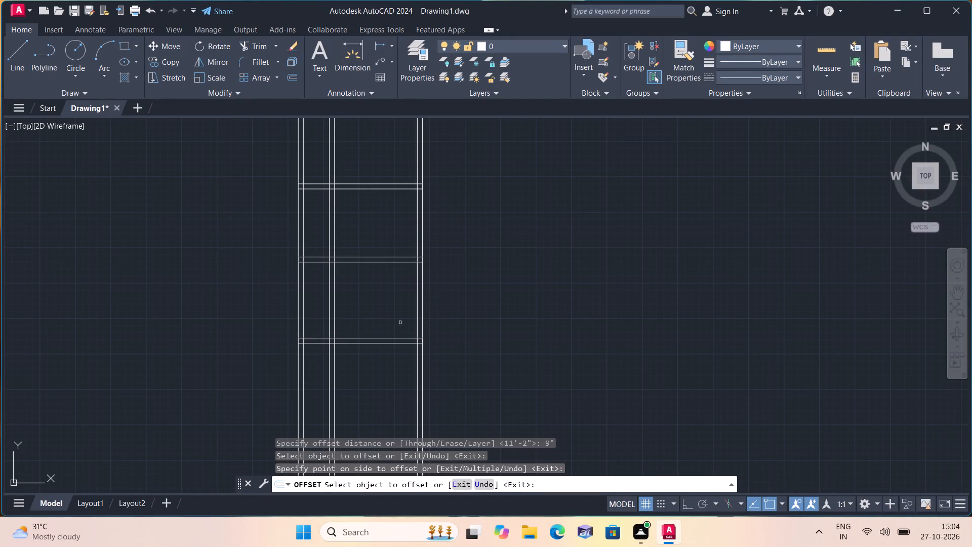
{"action": "key", "text": "space"}
Trim the overlapping line ends inside the plan's top-left outer wall corner.
{"action": "type", "text": "trim"}
{"action": "key", "text": "space"}
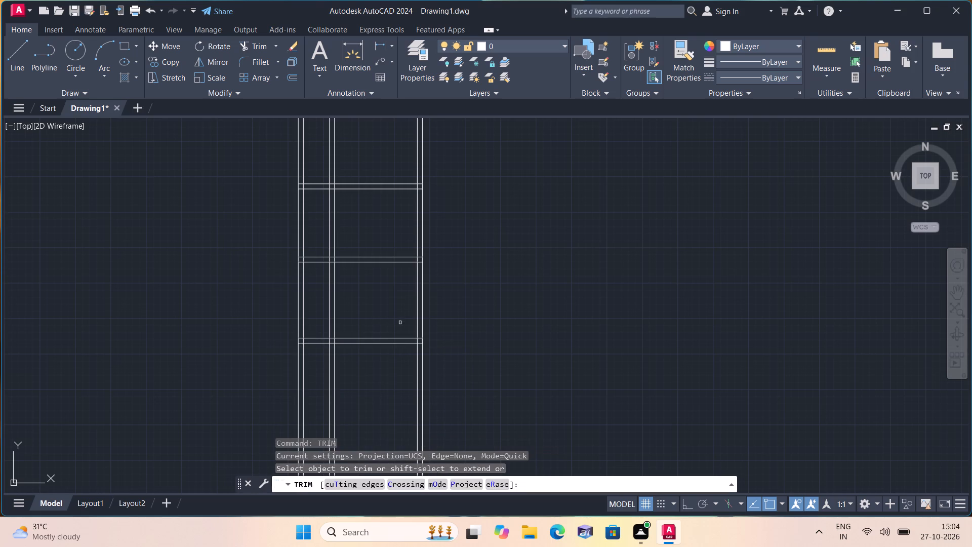
{"action": "scroll", "coordinate": [408, 318], "scroll_direction": "down", "scroll_amount": 1}
{"action": "middle_click_drag", "start_coordinate": [404, 318], "coordinate": [419, 340]}
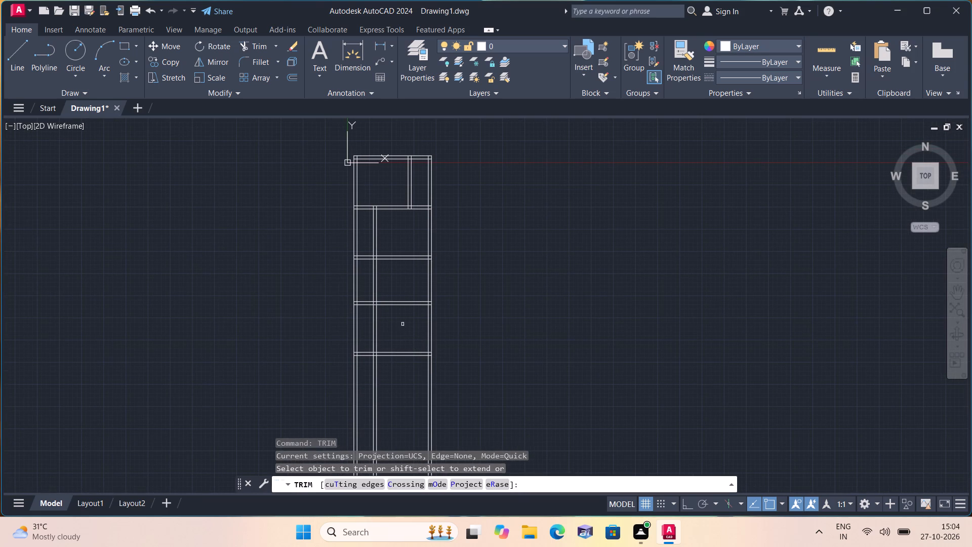
{"action": "middle_click_drag", "start_coordinate": [402, 324], "coordinate": [418, 381]}
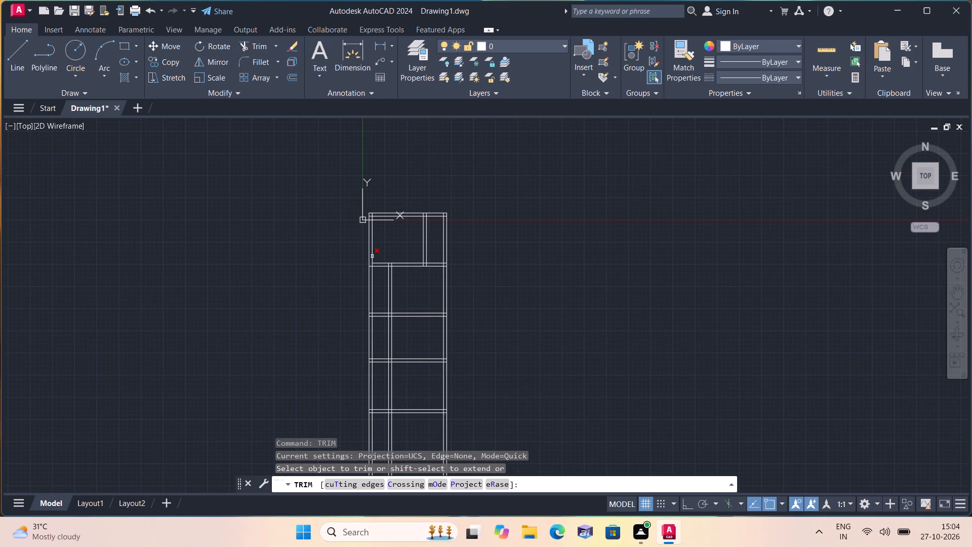
{"action": "scroll", "coordinate": [367, 219], "scroll_direction": "up", "scroll_amount": 6}
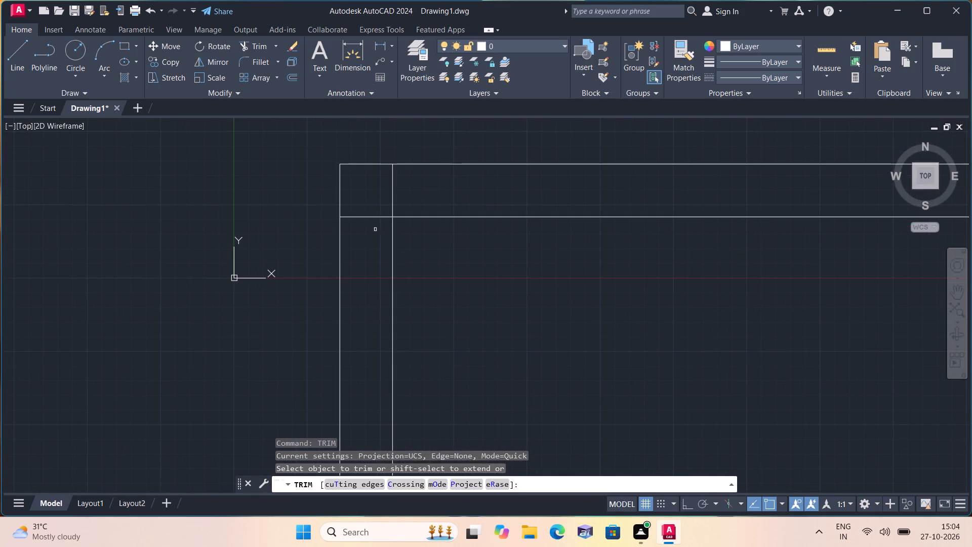
{"action": "left_click", "coordinate": [374, 230]}
{"action": "left_click", "coordinate": [393, 188]}
{"action": "middle_click_drag", "start_coordinate": [397, 189], "coordinate": [355, 214]}
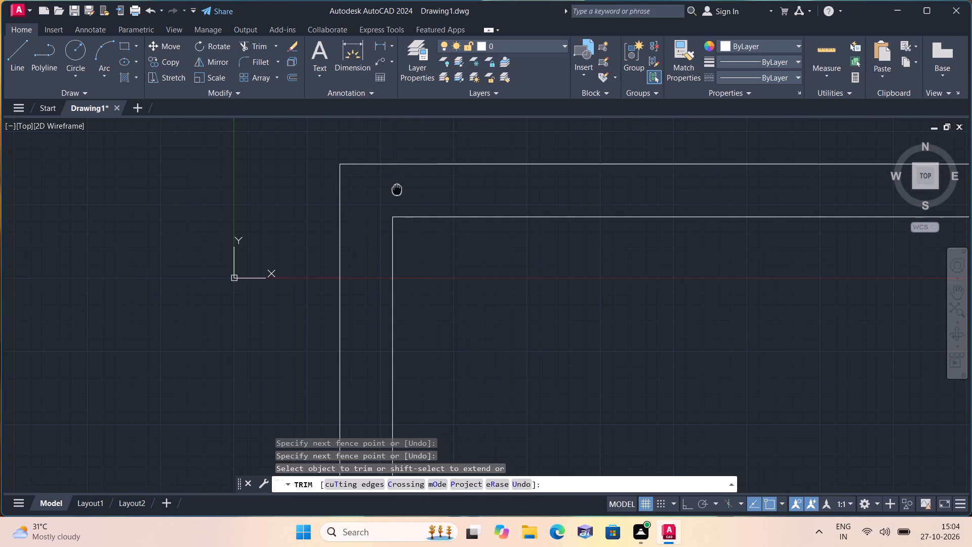
{"action": "middle_click_drag", "start_coordinate": [355, 214], "coordinate": [287, 233]}
Trim the vertical partition's lines inside the top wall and open the wall's inner line between them.
{"action": "scroll", "coordinate": [287, 233], "scroll_direction": "down", "scroll_amount": 3}
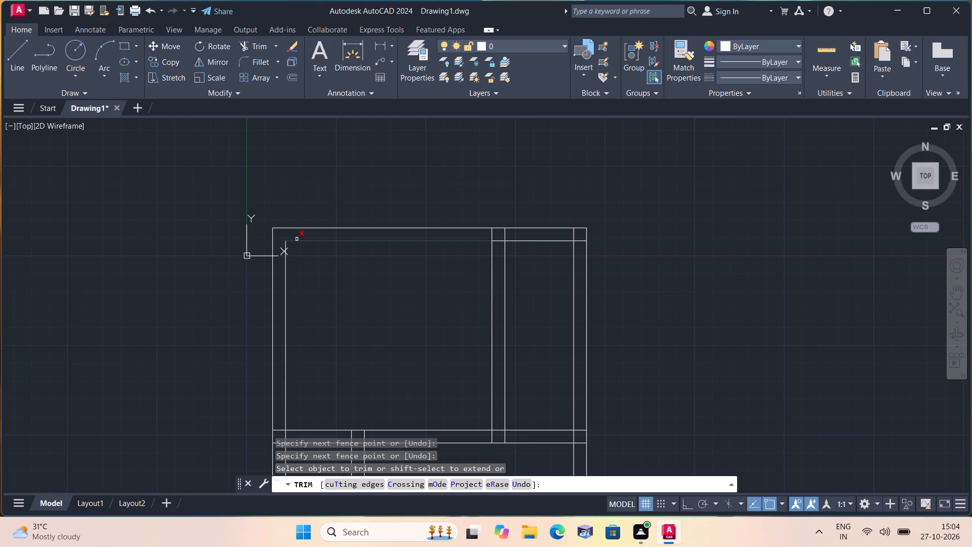
{"action": "scroll", "coordinate": [301, 243], "scroll_direction": "up", "scroll_amount": 2}
{"action": "middle_click_drag", "start_coordinate": [340, 275], "coordinate": [261, 247]}
{"action": "scroll", "coordinate": [329, 274], "scroll_direction": "down", "scroll_amount": 1}
{"action": "scroll", "coordinate": [261, 247], "scroll_direction": "down", "scroll_amount": 2}
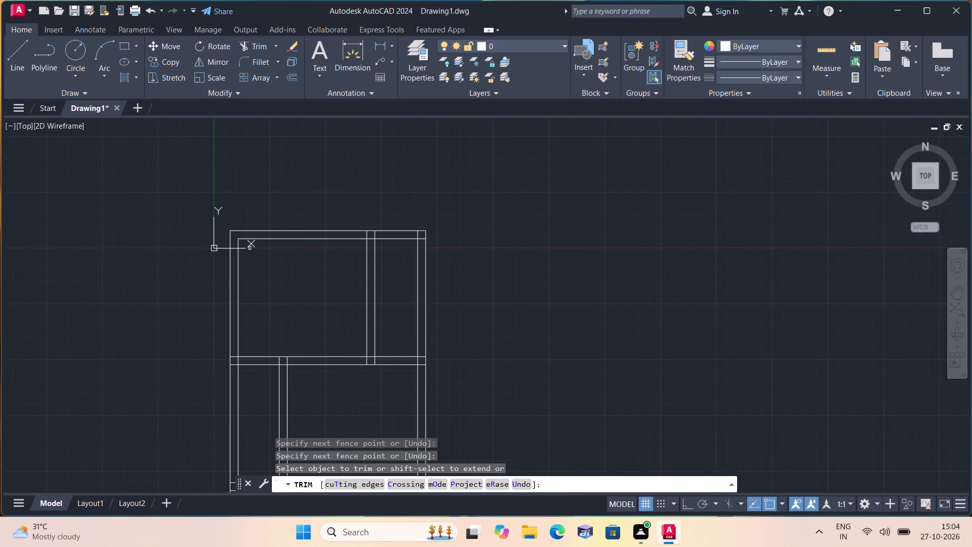
{"action": "scroll", "coordinate": [333, 230], "scroll_direction": "up", "scroll_amount": 2}
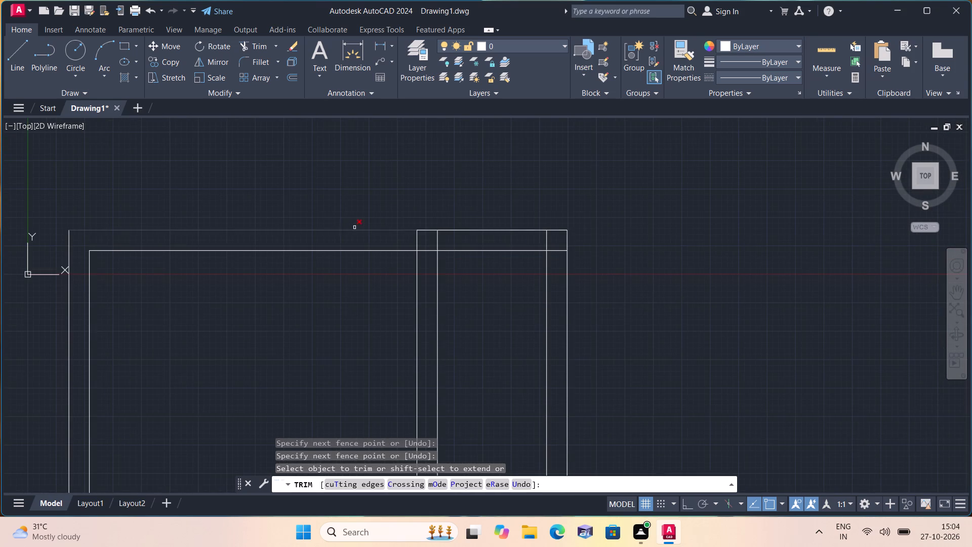
{"action": "scroll", "coordinate": [357, 227], "scroll_direction": "up", "scroll_amount": 1}
{"action": "scroll", "coordinate": [434, 248], "scroll_direction": "up", "scroll_amount": 1}
{"action": "middle_click_drag", "start_coordinate": [430, 247], "coordinate": [310, 225]}
{"action": "left_click", "coordinate": [310, 225]}
{"action": "left_click", "coordinate": [455, 222]}
{"action": "scroll", "coordinate": [410, 237], "scroll_direction": "down", "scroll_amount": 1}
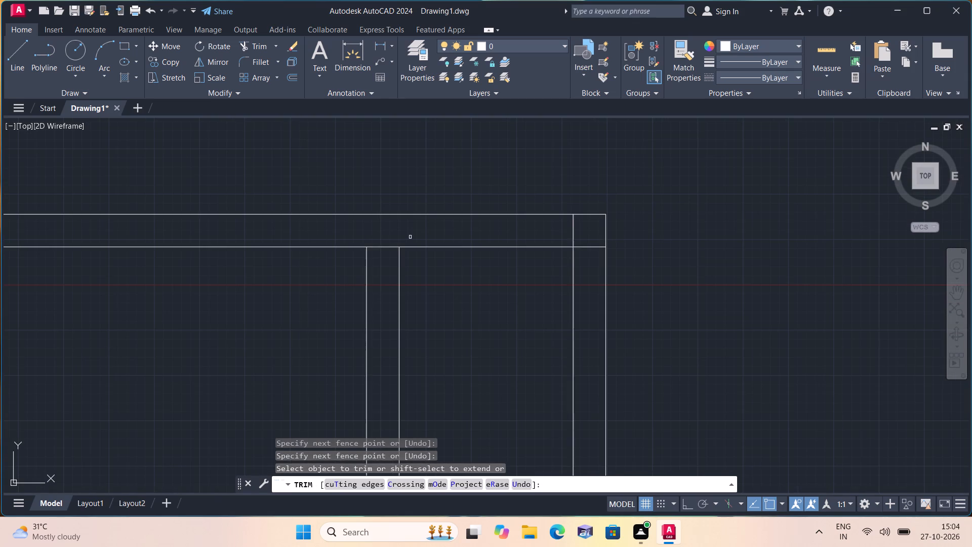
{"action": "left_click", "coordinate": [393, 248]}
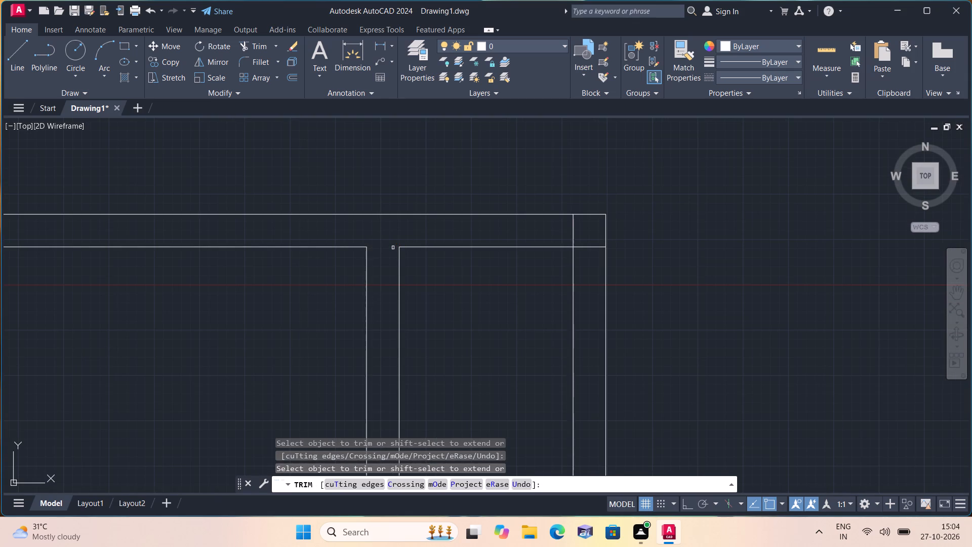
Trim the overlapping line ends inside the plan's top-right outer wall corner.
{"action": "scroll", "coordinate": [392, 244], "scroll_direction": "down", "scroll_amount": 1}
{"action": "middle_click_drag", "start_coordinate": [392, 243], "coordinate": [373, 223]}
{"action": "scroll", "coordinate": [389, 242], "scroll_direction": "down", "scroll_amount": 2}
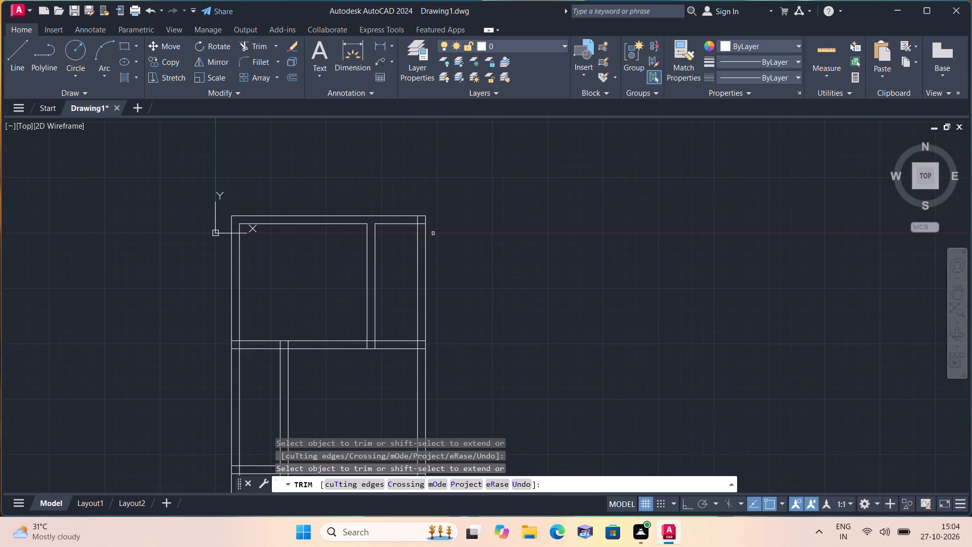
{"action": "scroll", "coordinate": [425, 228], "scroll_direction": "up", "scroll_amount": 3}
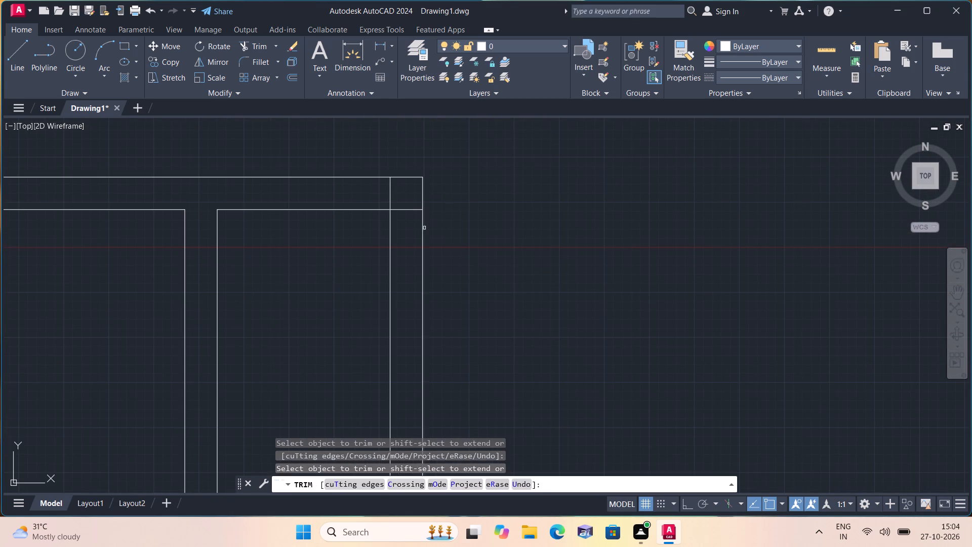
{"action": "left_click", "coordinate": [413, 220]}
{"action": "left_click", "coordinate": [388, 203]}
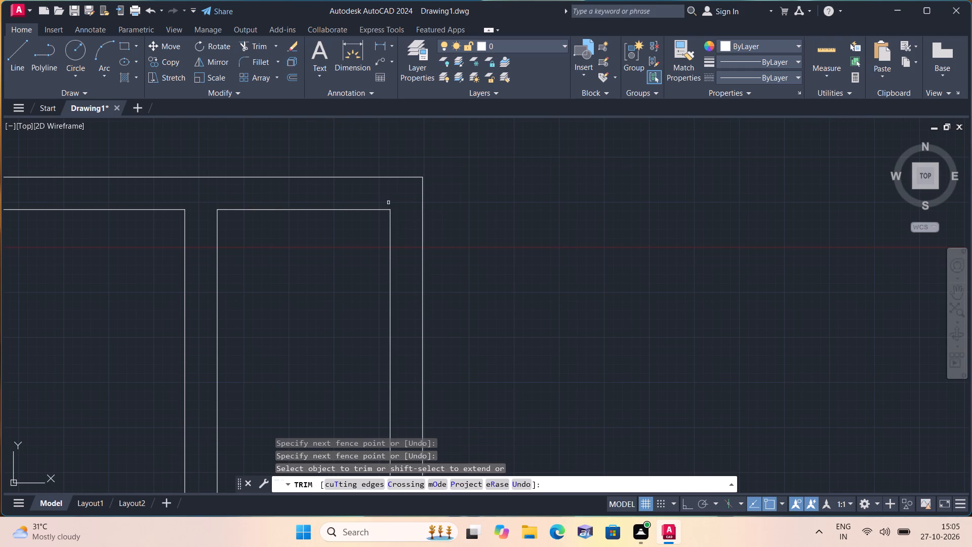
Trim the first interior horizontal wall's lines from the left outer wall across to the inner vertical wall.
{"action": "scroll", "coordinate": [388, 203], "scroll_direction": "down", "scroll_amount": 2}
{"action": "middle_click_drag", "start_coordinate": [474, 264], "coordinate": [470, 223]}
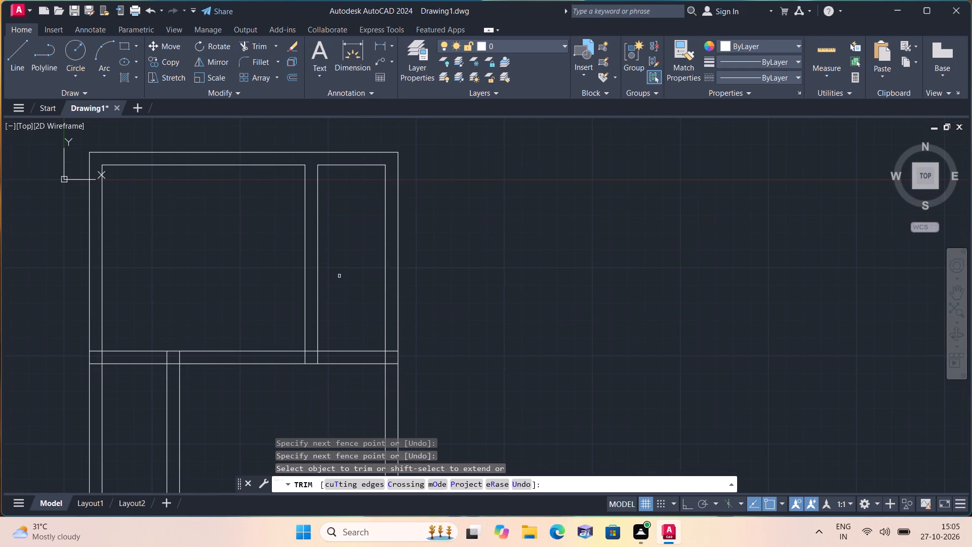
{"action": "scroll", "coordinate": [297, 272], "scroll_direction": "down", "scroll_amount": 1}
{"action": "middle_click_drag", "start_coordinate": [266, 276], "coordinate": [296, 225]}
{"action": "scroll", "coordinate": [266, 276], "scroll_direction": "down", "scroll_amount": 1}
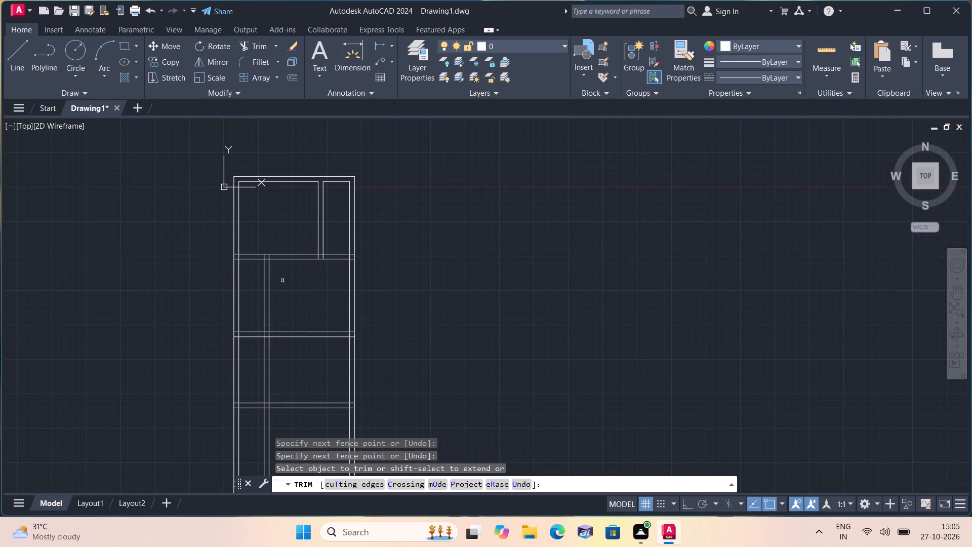
{"action": "scroll", "coordinate": [265, 278], "scroll_direction": "up", "scroll_amount": 3}
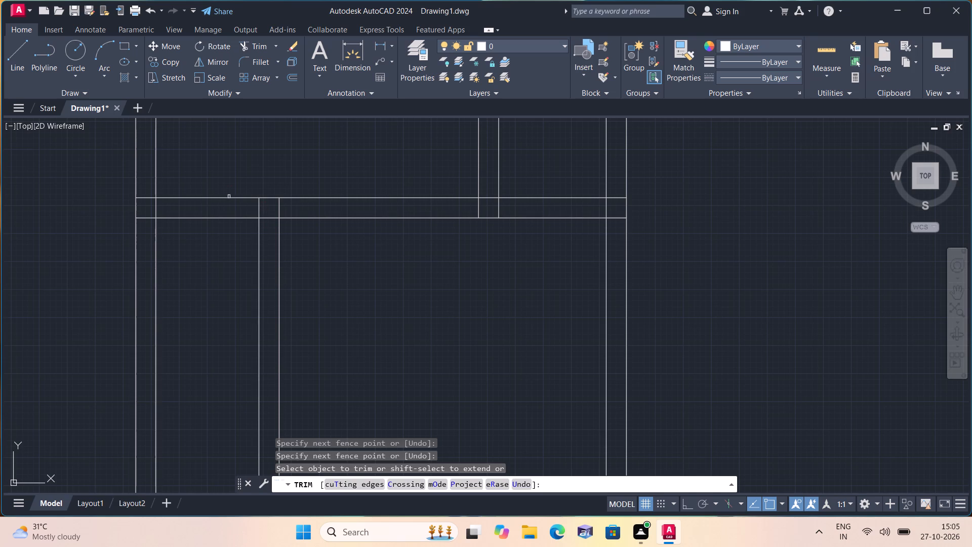
{"action": "left_click_drag", "start_coordinate": [209, 184], "coordinate": [222, 240]}
{"action": "scroll", "coordinate": [145, 196], "scroll_direction": "up", "scroll_amount": 1}
{"action": "left_click_drag", "start_coordinate": [145, 196], "coordinate": [150, 230]}
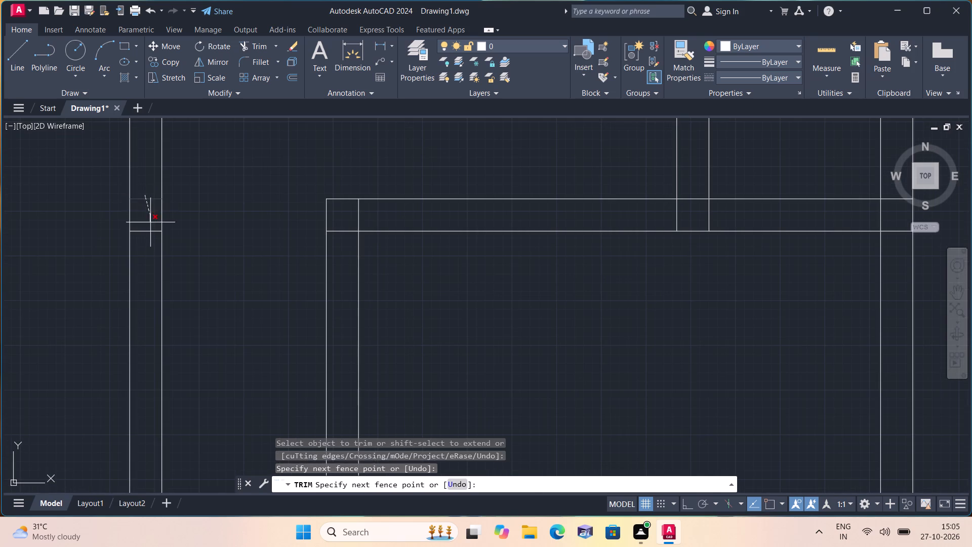
{"action": "left_click_drag", "start_coordinate": [150, 230], "coordinate": [147, 240]}
Trim the overlapping line ends where the first interior horizontal wall meets the inner vertical wall.
{"action": "scroll", "coordinate": [147, 240], "scroll_direction": "down", "scroll_amount": 1}
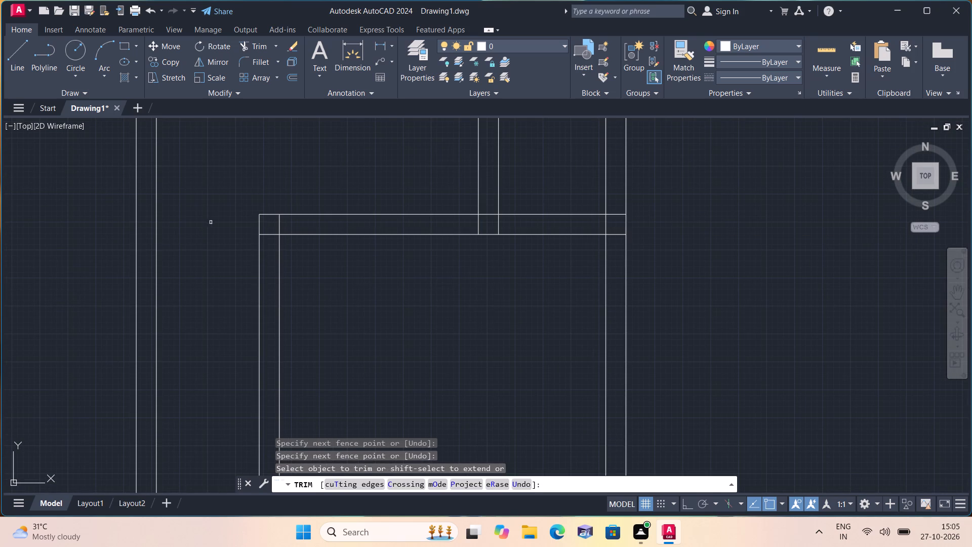
{"action": "scroll", "coordinate": [264, 233], "scroll_direction": "up", "scroll_amount": 1}
{"action": "left_click", "coordinate": [268, 236]}
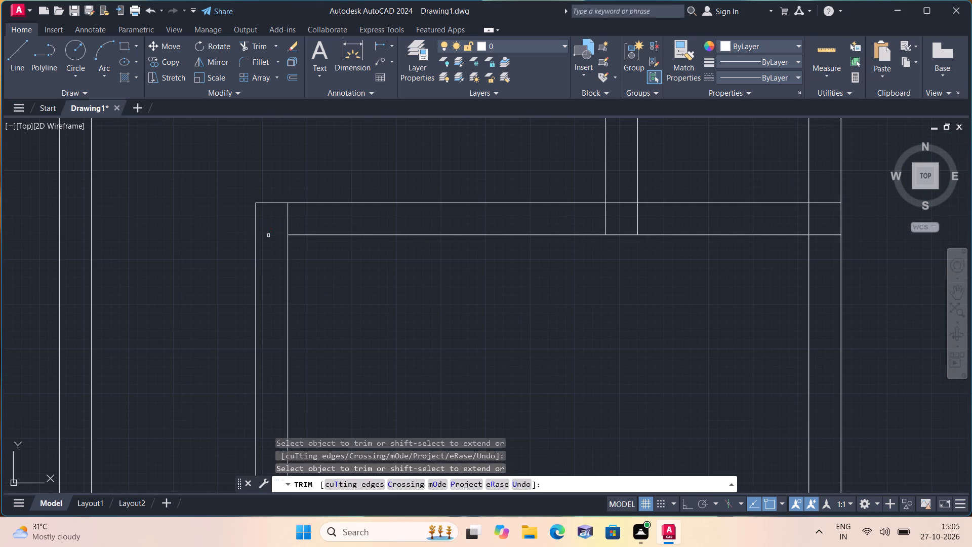
{"action": "left_click", "coordinate": [271, 227]}
{"action": "left_click", "coordinate": [297, 224]}
{"action": "scroll", "coordinate": [297, 224], "scroll_direction": "down", "scroll_amount": 1}
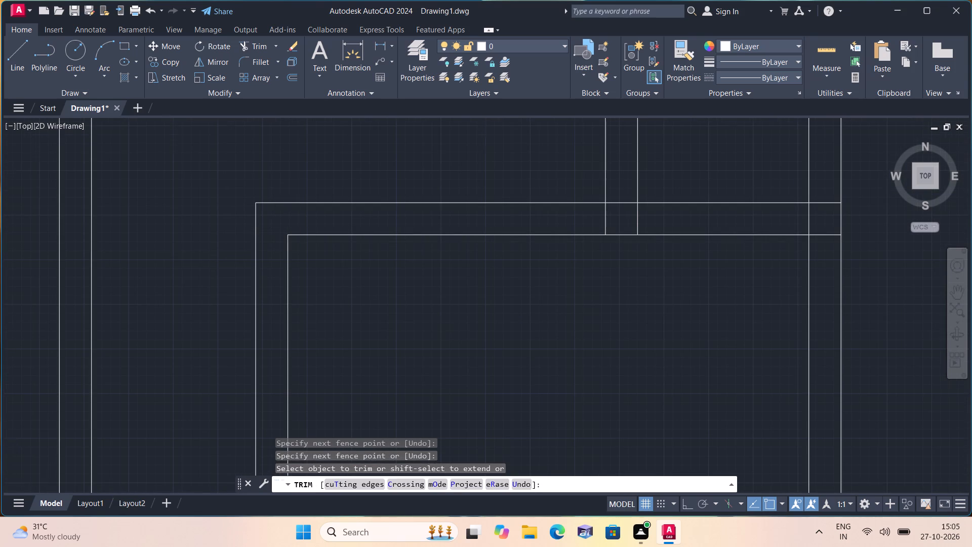
Trim the upper partition's left line where it runs into the horizontal wall below it.
{"action": "scroll", "coordinate": [302, 225], "scroll_direction": "down", "scroll_amount": 1}
{"action": "middle_click_drag", "start_coordinate": [332, 237], "coordinate": [323, 247]}
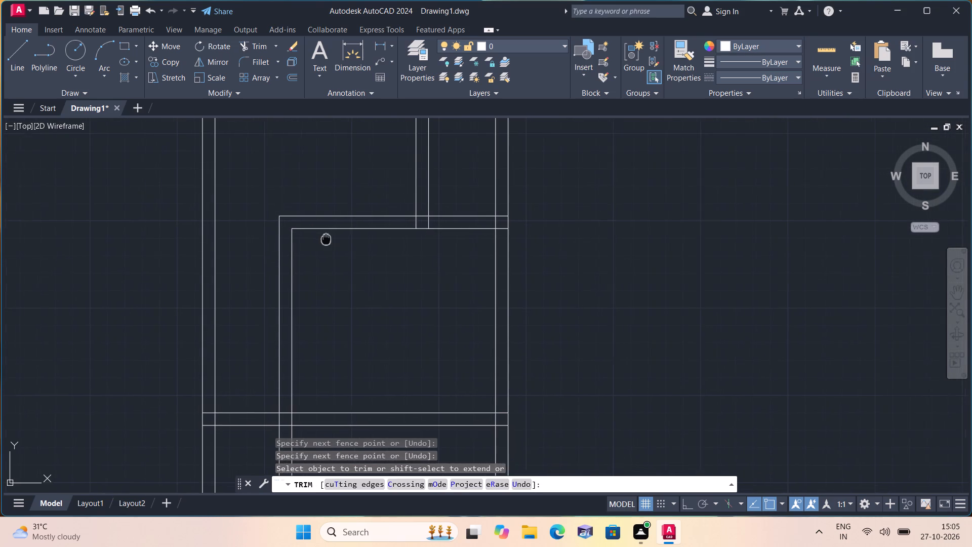
{"action": "middle_click_drag", "start_coordinate": [323, 247], "coordinate": [319, 299]}
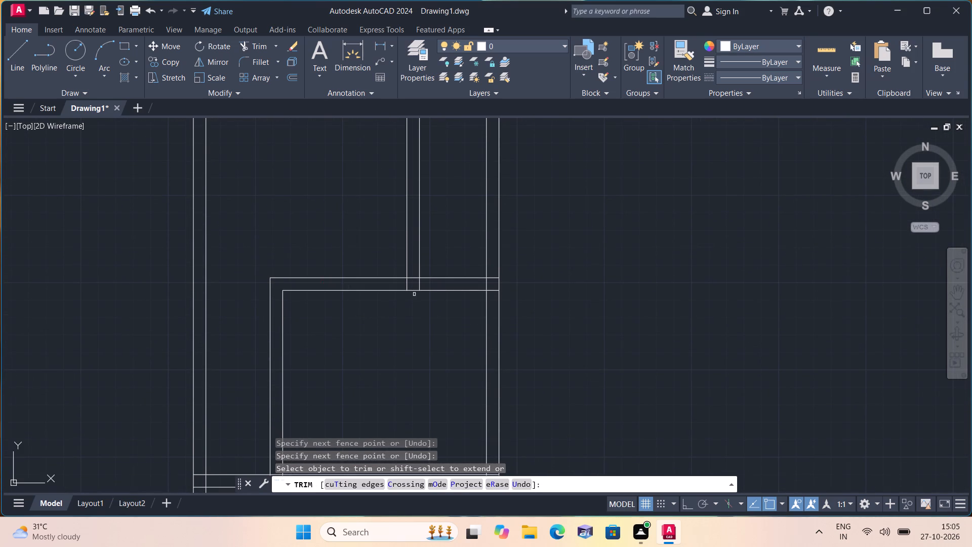
{"action": "scroll", "coordinate": [438, 279], "scroll_direction": "up", "scroll_amount": 1}
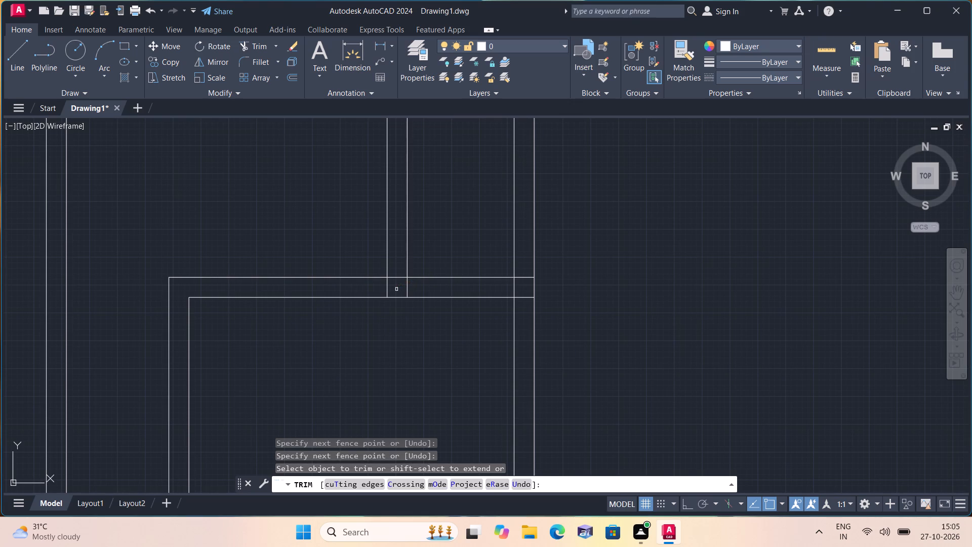
{"action": "left_click", "coordinate": [396, 289]}
{"action": "left_click", "coordinate": [357, 287]}
{"action": "scroll", "coordinate": [377, 284], "scroll_direction": "down", "scroll_amount": 1}
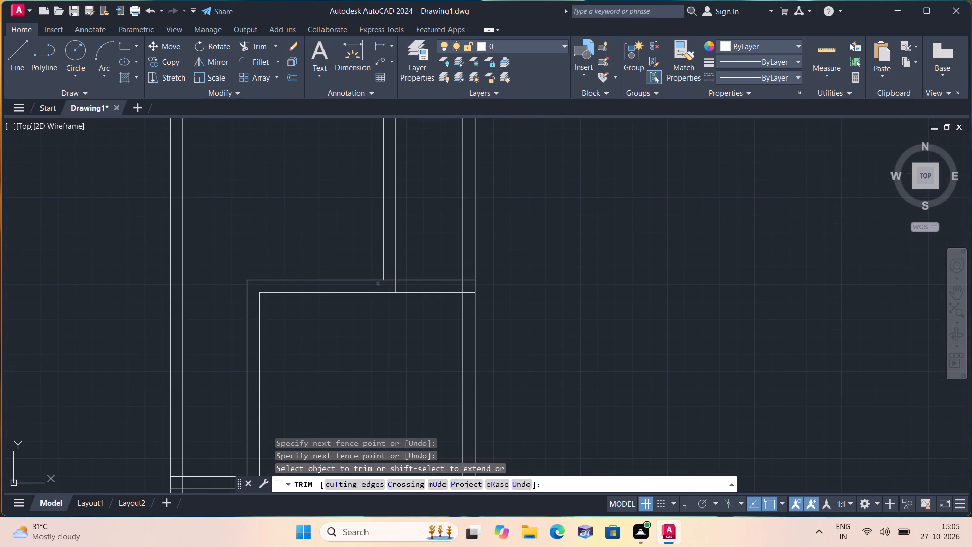
{"action": "middle_click_drag", "start_coordinate": [344, 308], "coordinate": [388, 418]}
{"action": "scroll", "coordinate": [343, 308], "scroll_direction": "down", "scroll_amount": 1}
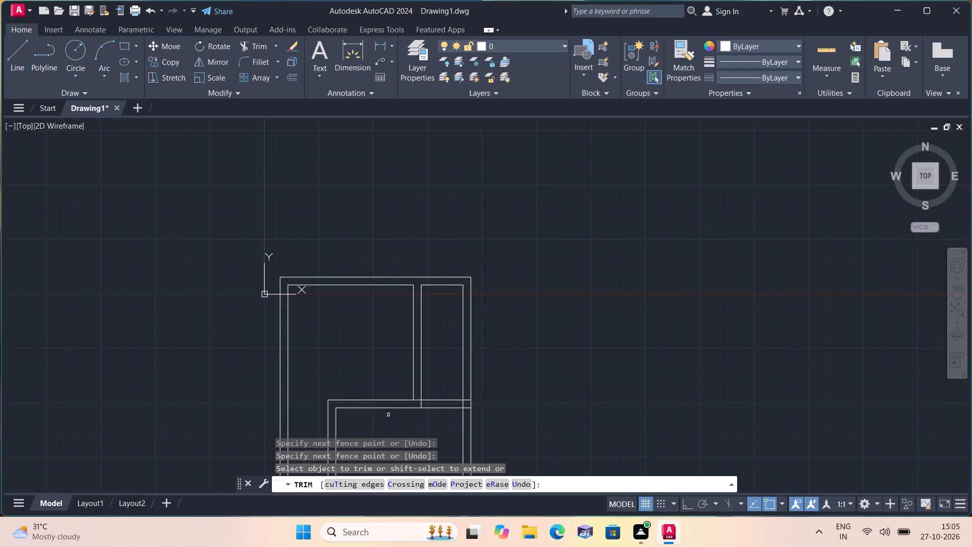
{"action": "scroll", "coordinate": [388, 390], "scroll_direction": "up", "scroll_amount": 1}
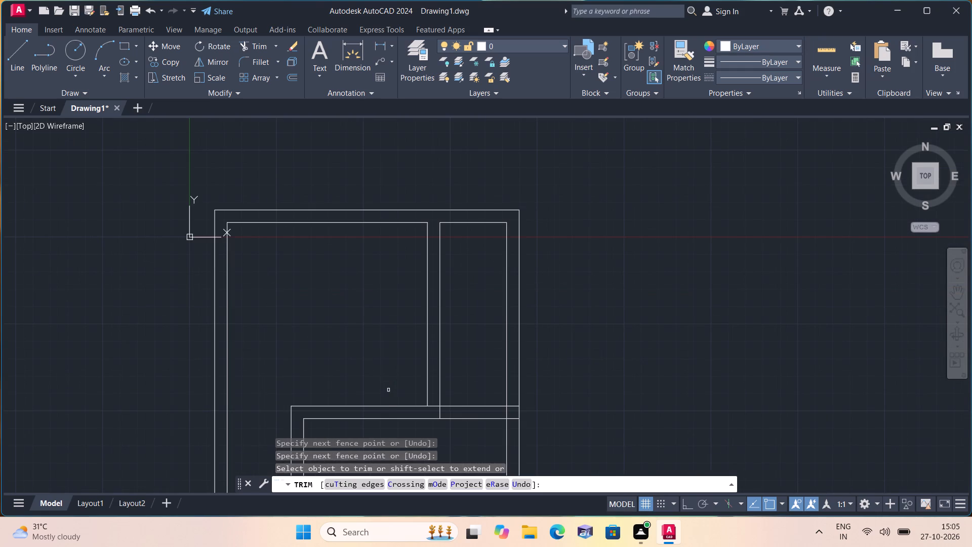
{"action": "key", "text": "space"}
Offset the top wall's inner line in the narrow upper-right room 6'8" downward.
{"action": "type", "text": "off"}
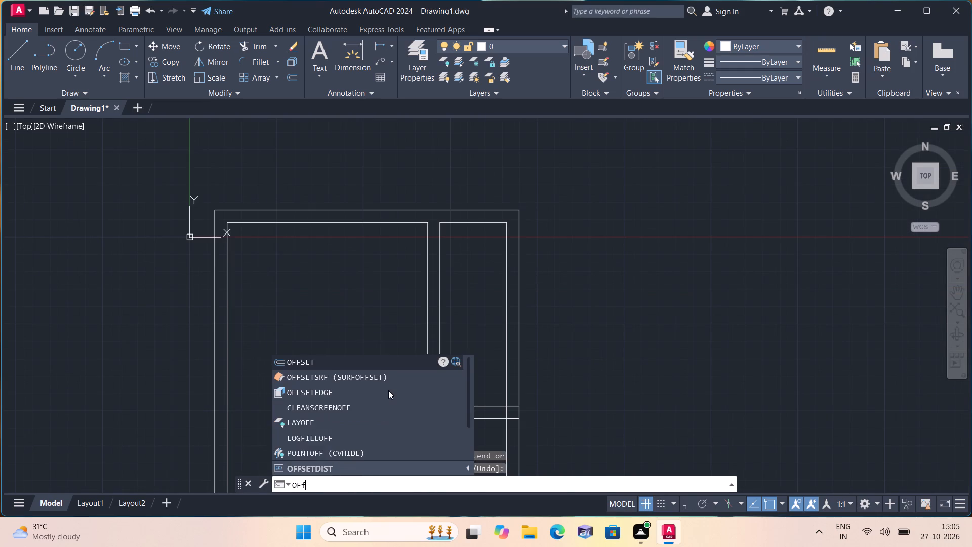
{"action": "key", "text": "space"}
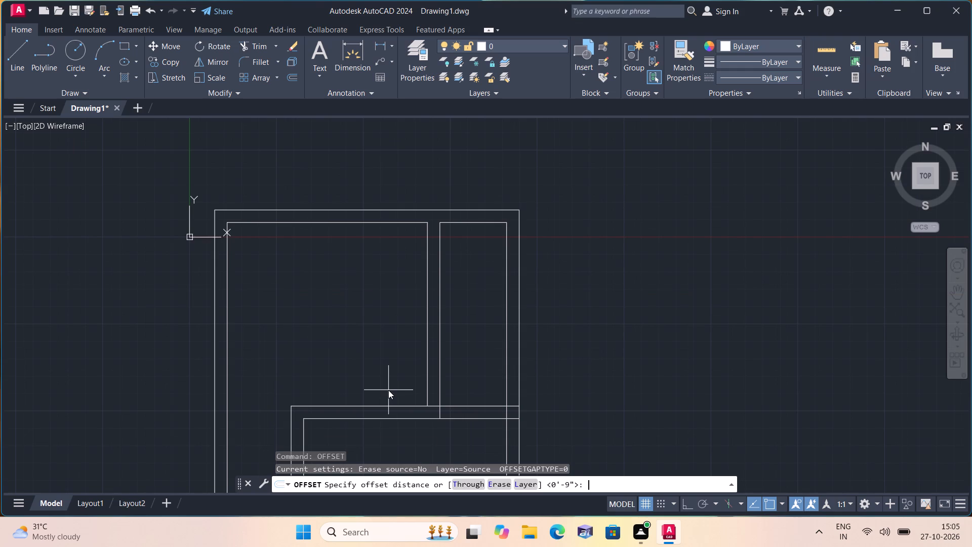
{"action": "key", "text": "6"}
{"action": "type", "text": "'8\""}
{"action": "key", "text": "space"}
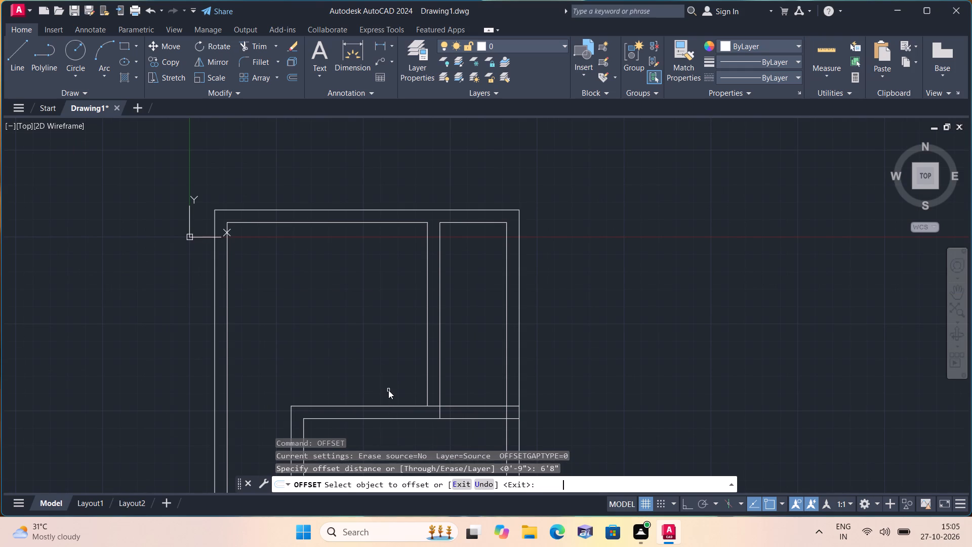
{"action": "left_click", "coordinate": [487, 222]}
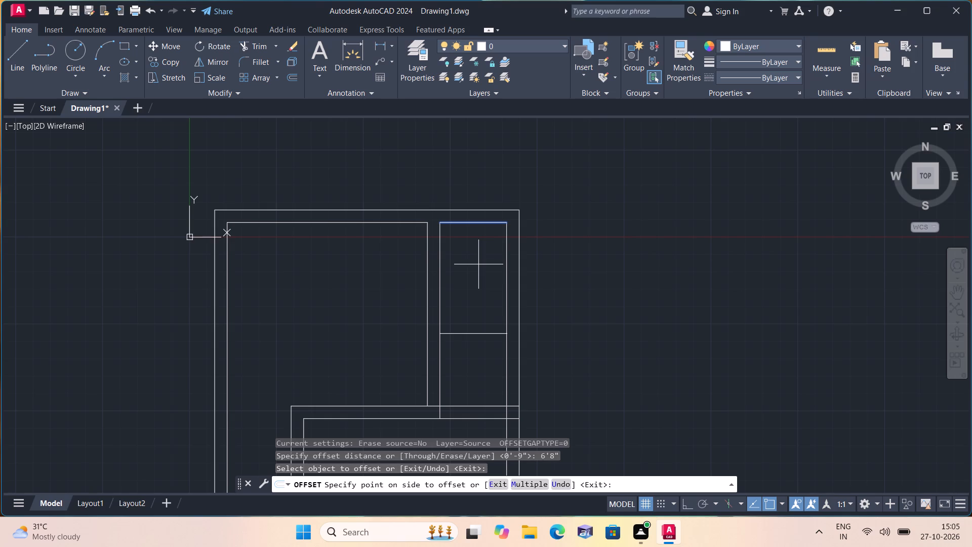
{"action": "left_click", "coordinate": [480, 266]}
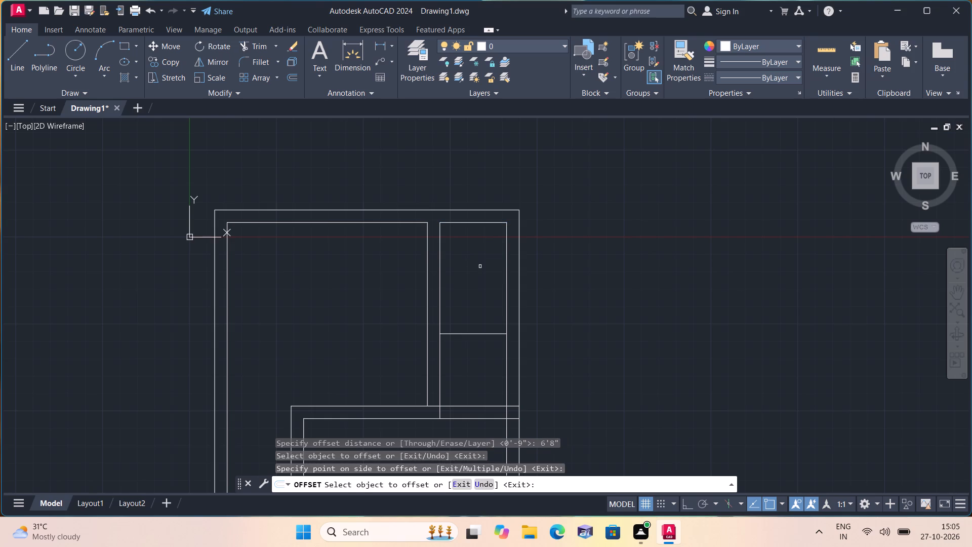
{"action": "key", "text": "space"}
Offset the new horizontal line in the narrow upper-right room 9" downward to form a wall.
{"action": "key", "text": "space"}
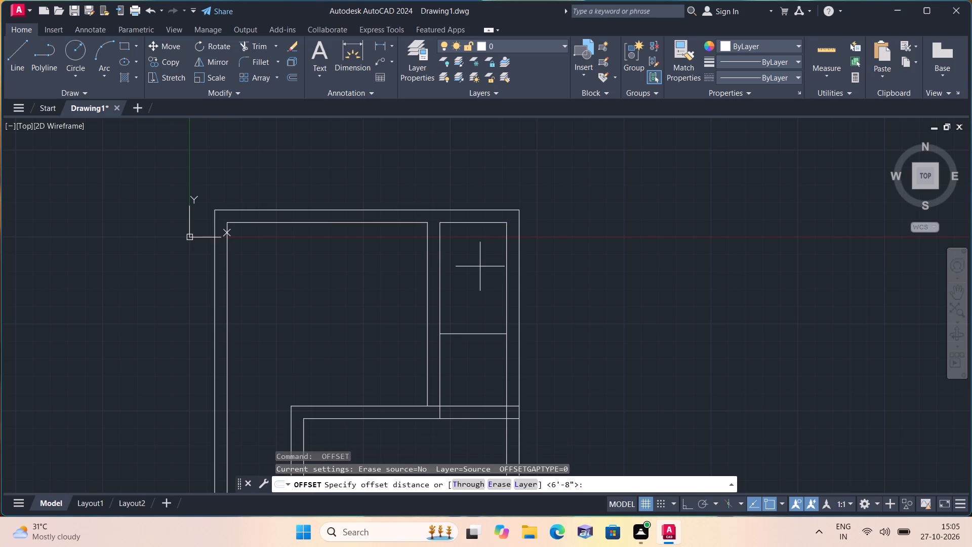
{"action": "type", "text": "9\""}
{"action": "key", "text": "space"}
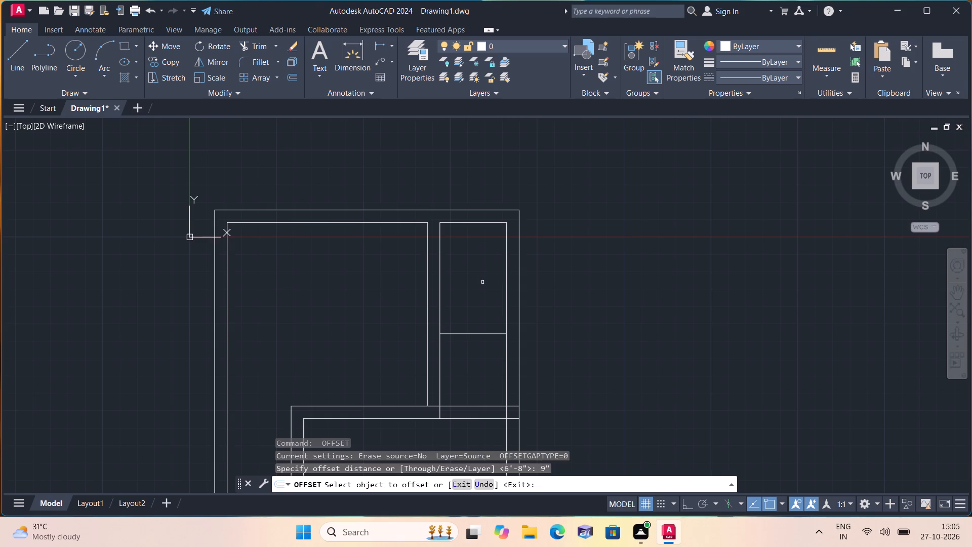
{"action": "left_click", "coordinate": [490, 334]}
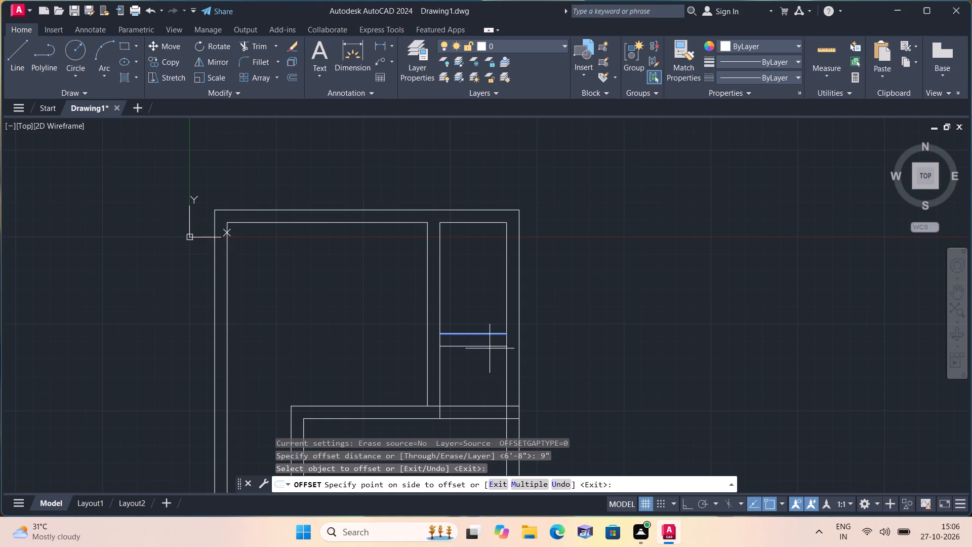
{"action": "left_click", "coordinate": [488, 371]}
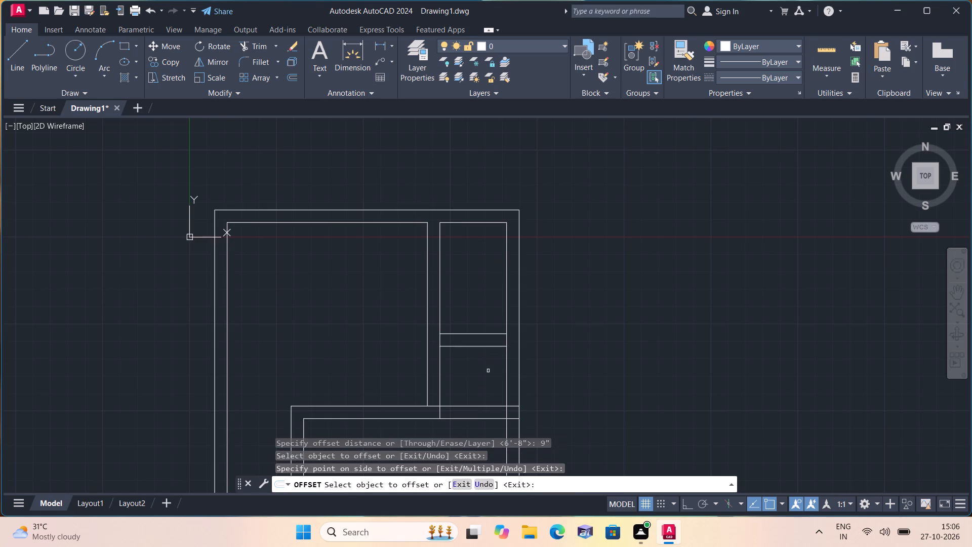
{"action": "key", "text": "space"}
Trim the upper partition's right line between the two lines of the new 9" horizontal wall.
{"action": "type", "text": "trim"}
{"action": "key", "text": "space"}
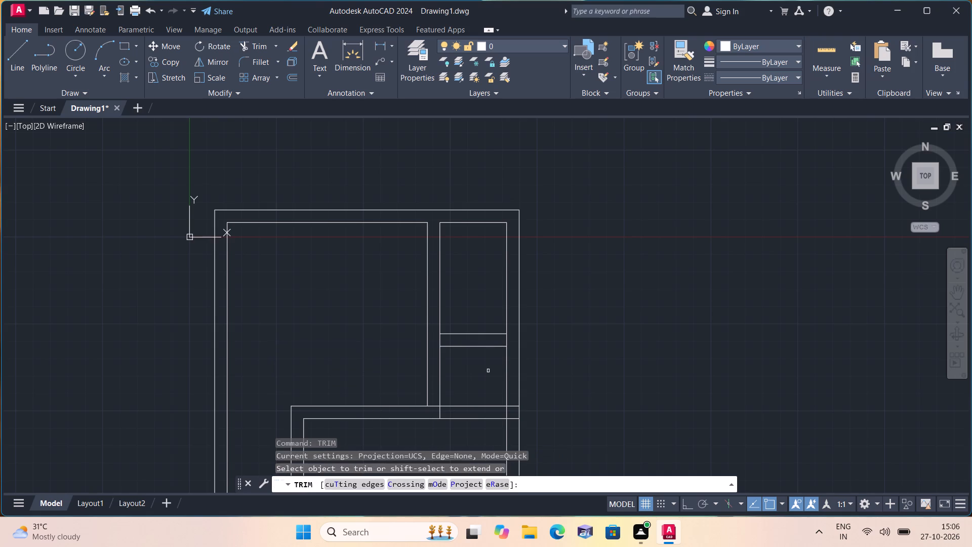
{"action": "left_click", "coordinate": [439, 339]}
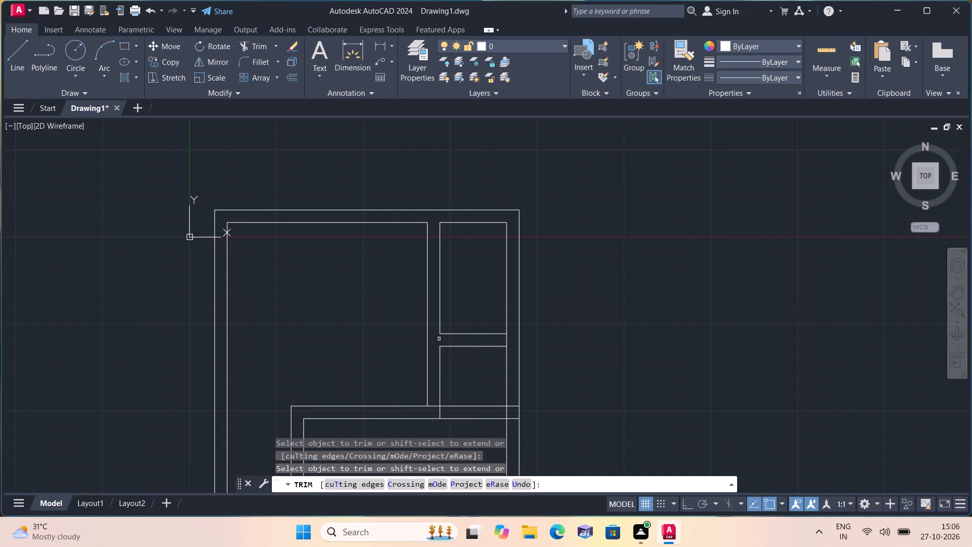
{"action": "key", "text": "space"}
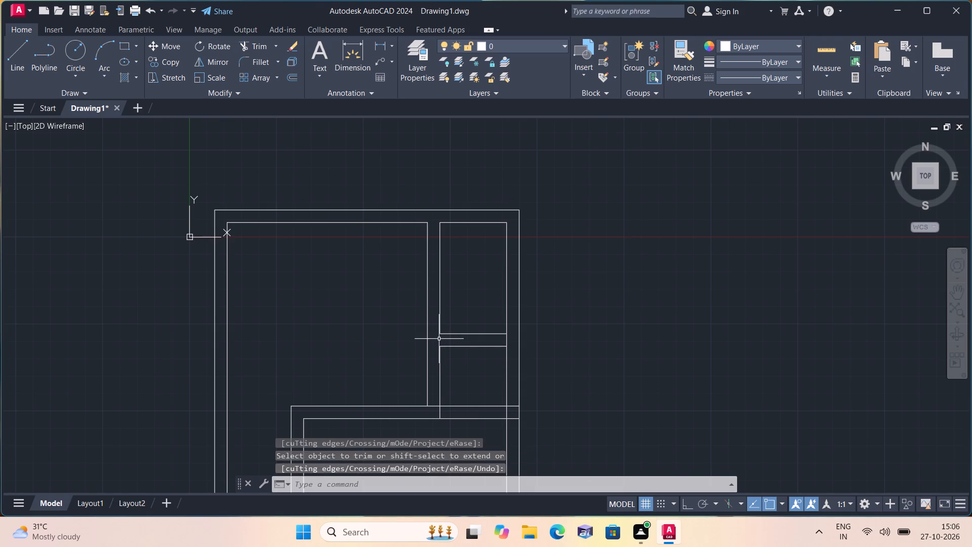
Extend the new horizontal wall's lower line across to the upper partition's left line.
{"action": "type", "text": "exte"}
{"action": "key", "text": "space"}
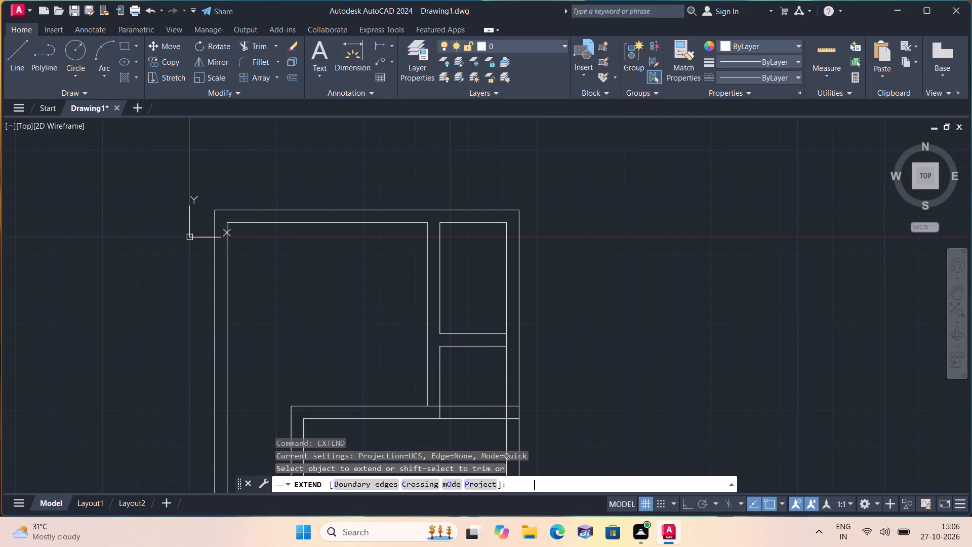
{"action": "scroll", "coordinate": [439, 339], "scroll_direction": "up", "scroll_amount": 1}
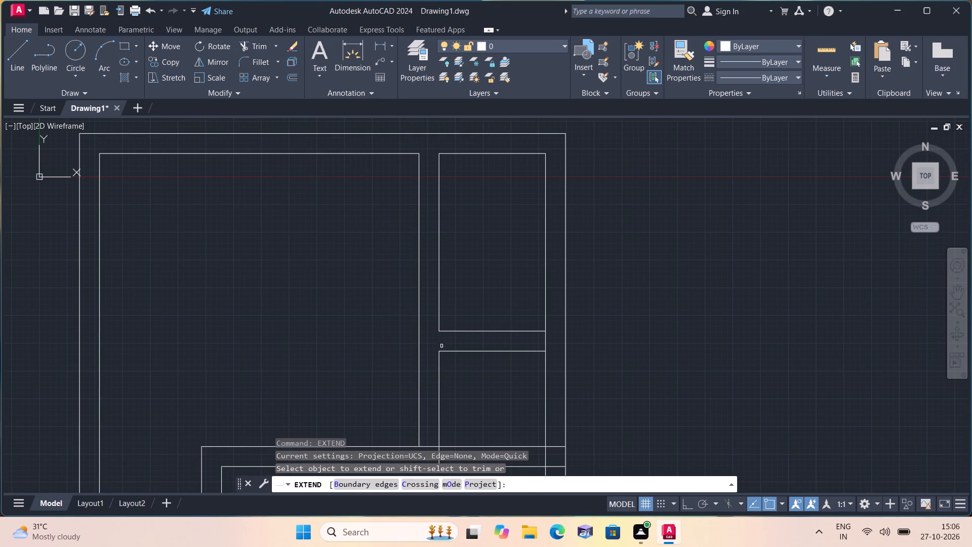
{"action": "left_click", "coordinate": [445, 350]}
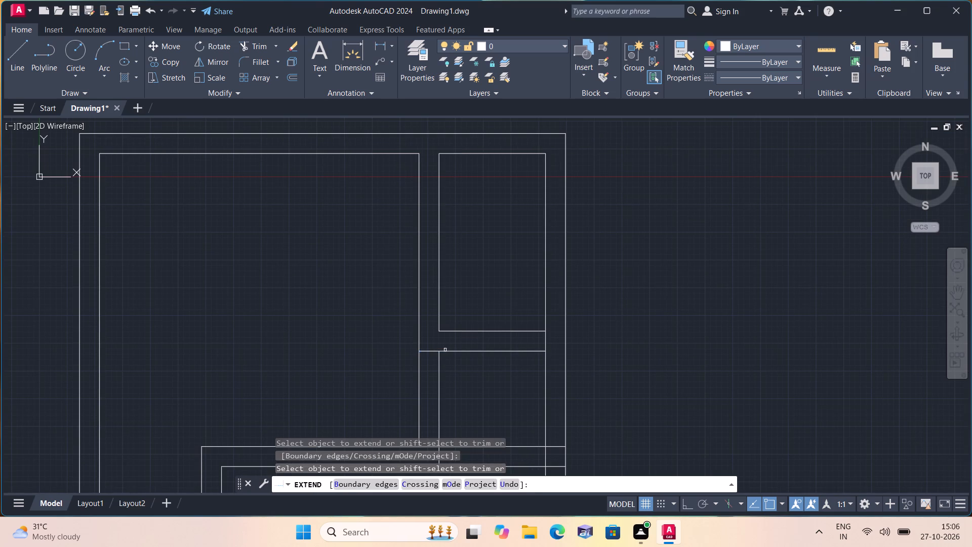
{"action": "scroll", "coordinate": [445, 350], "scroll_direction": "down", "scroll_amount": 2}
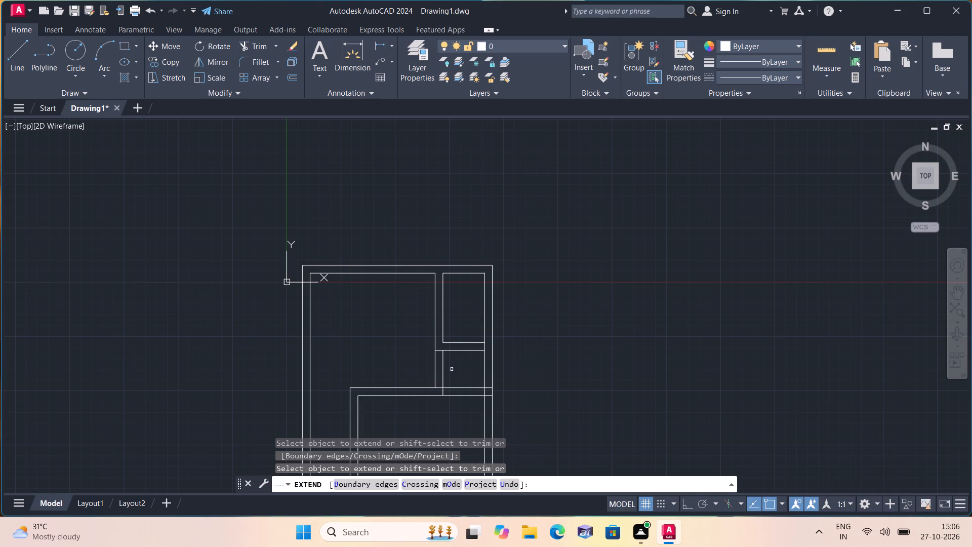
{"action": "key", "text": "space"}
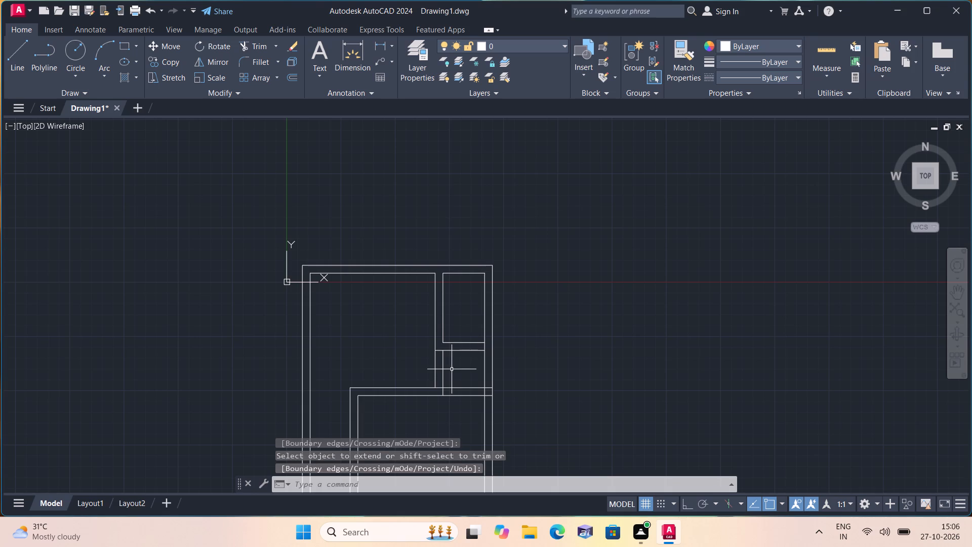
Create a new layer with the colour cyan and make it the current layer.
{"action": "middle_click_drag", "start_coordinate": [451, 357], "coordinate": [431, 321]}
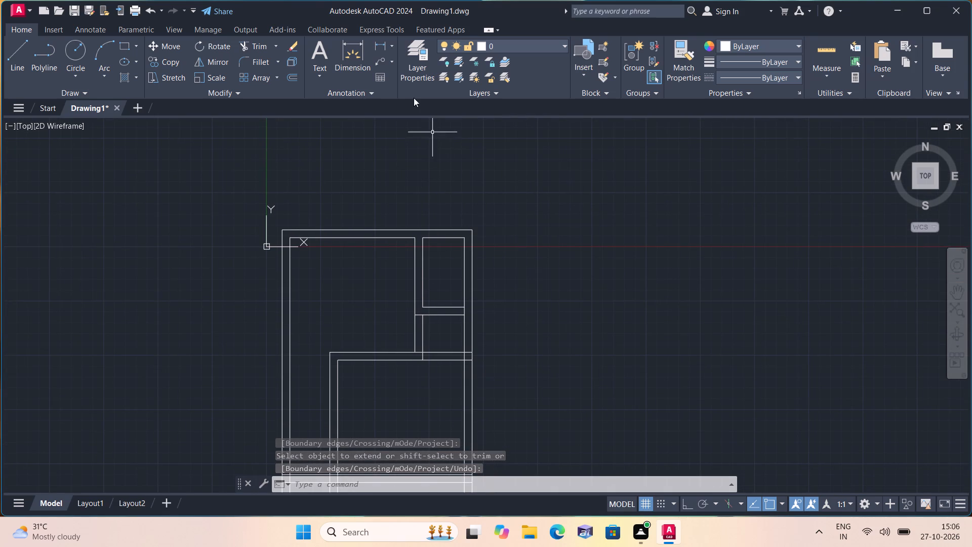
{"action": "left_click", "coordinate": [414, 80]}
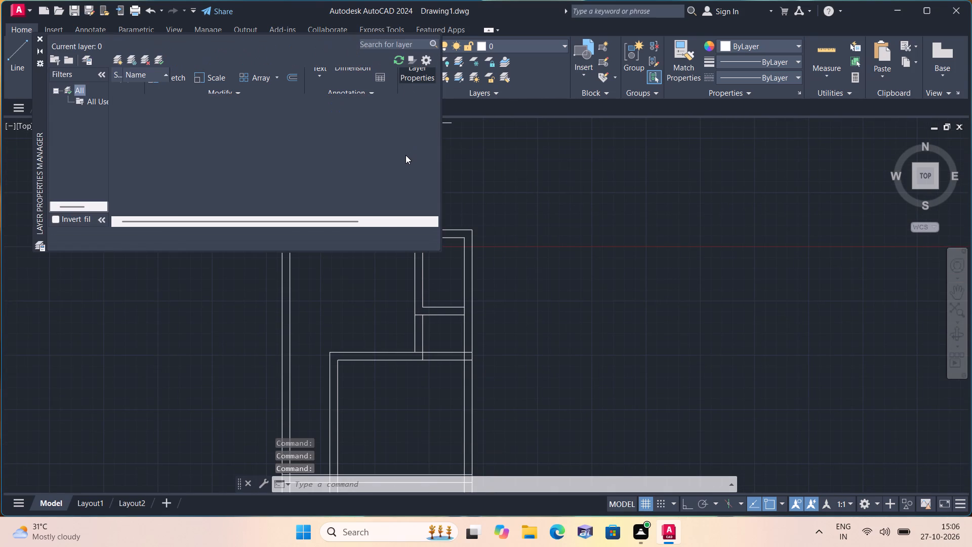
{"action": "right_click", "coordinate": [406, 155]}
{"action": "left_click", "coordinate": [441, 208]}
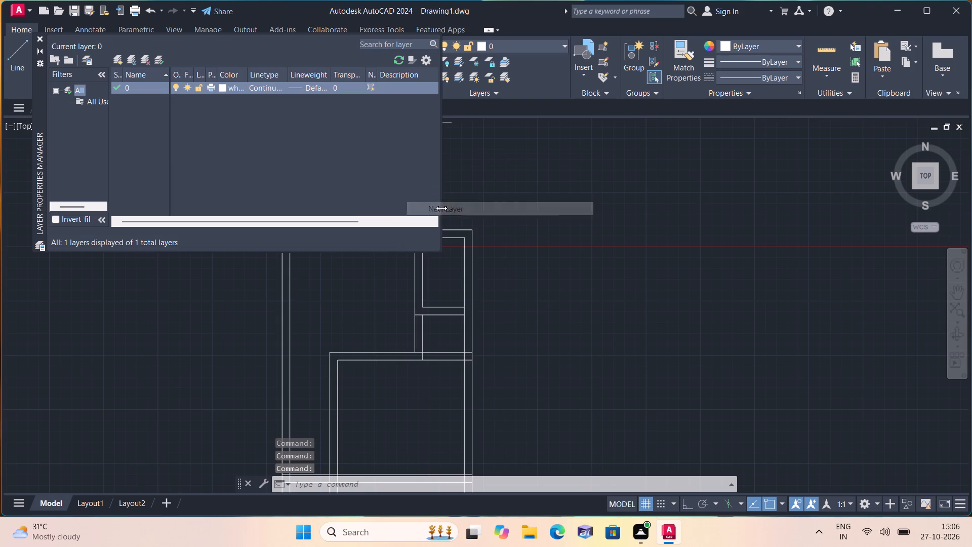
{"action": "left_click", "coordinate": [223, 97]}
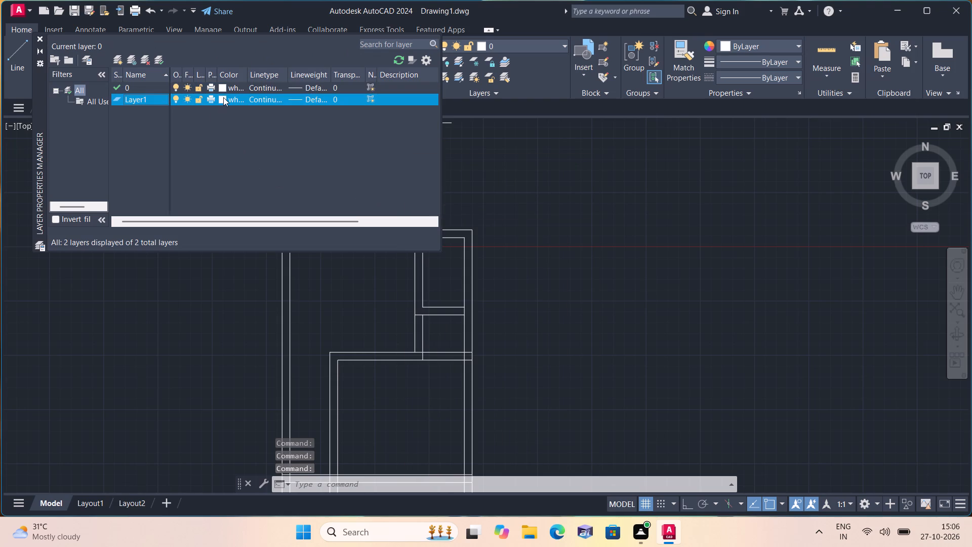
{"action": "left_click", "coordinate": [418, 286]}
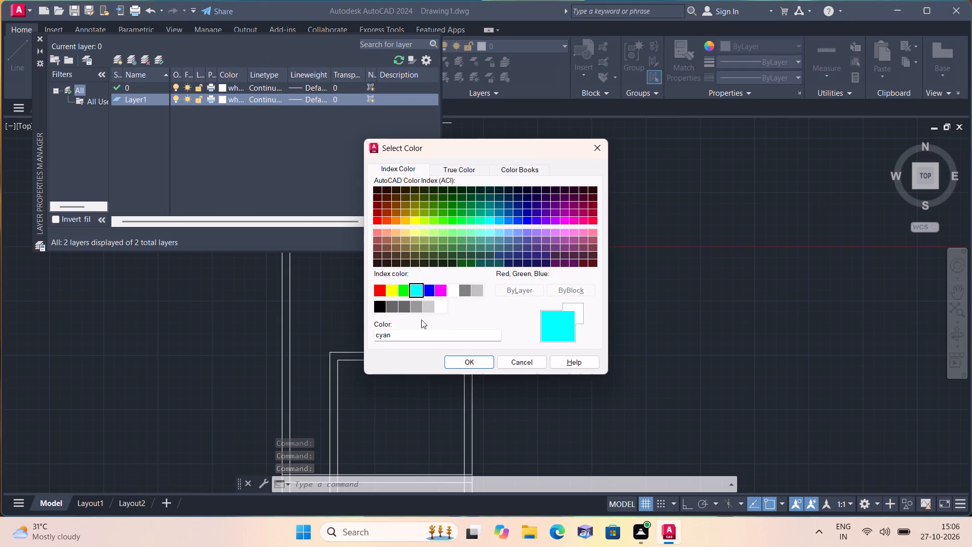
{"action": "left_click", "coordinate": [474, 360]}
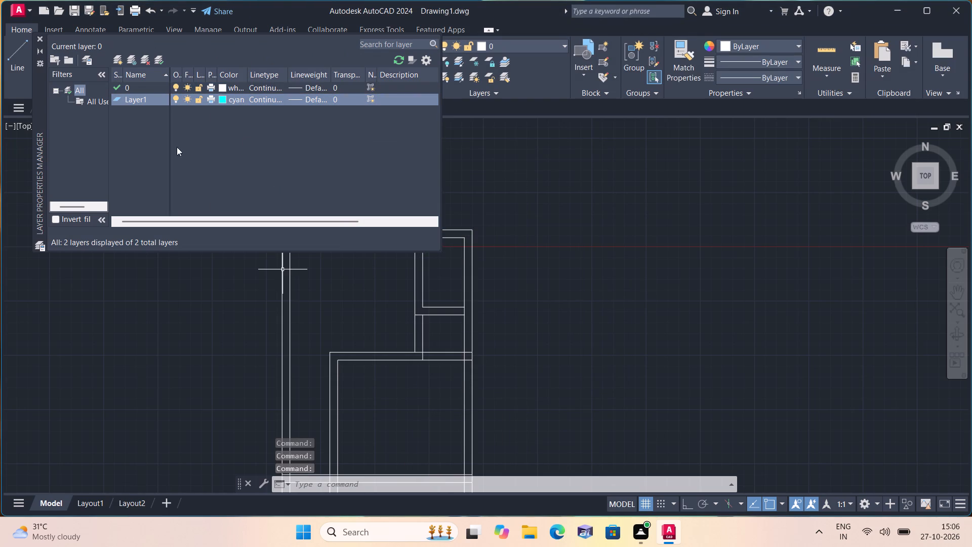
{"action": "left_click", "coordinate": [40, 37]}
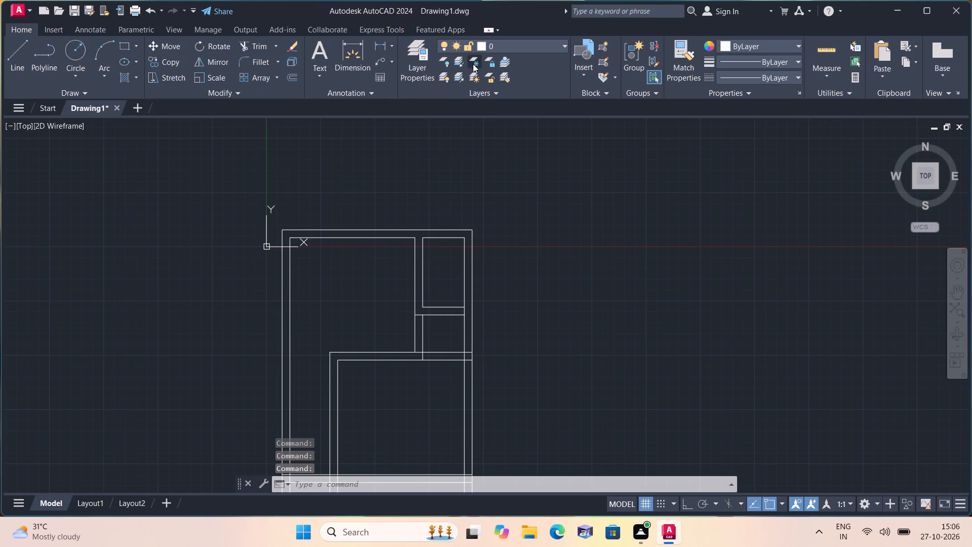
{"action": "left_click", "coordinate": [525, 45]}
{"action": "left_click", "coordinate": [521, 75]}
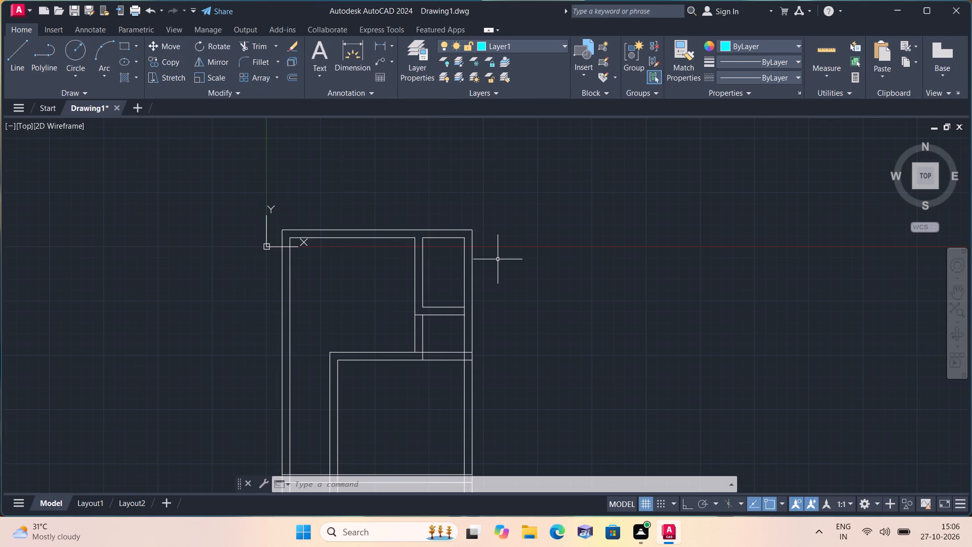
With ortho on, draw a vertical line across the new wall at its midpoint and a centreline from it to the right outer wall.
{"action": "key", "text": "F8"}
{"action": "key", "text": "l"}
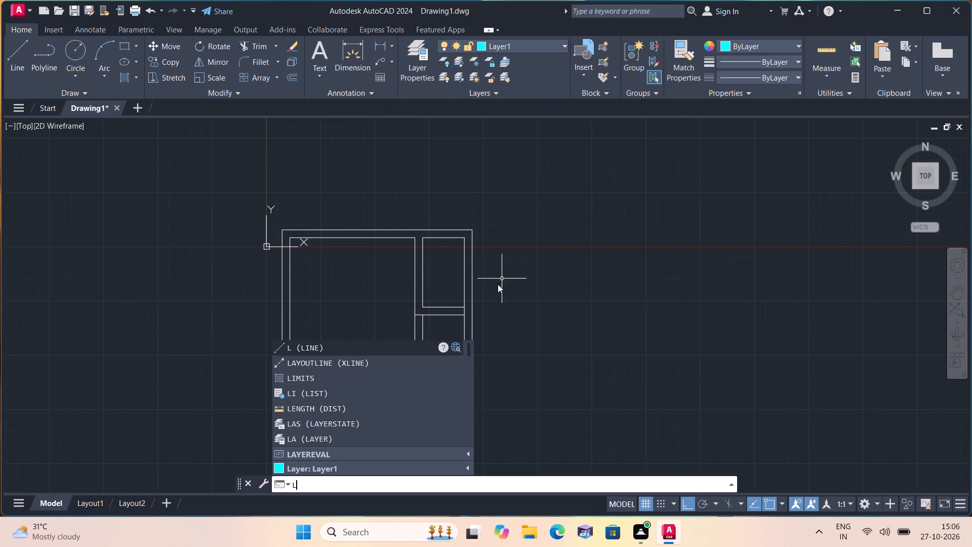
{"action": "key", "text": "space"}
{"action": "scroll", "coordinate": [464, 308], "scroll_direction": "up", "scroll_amount": 2}
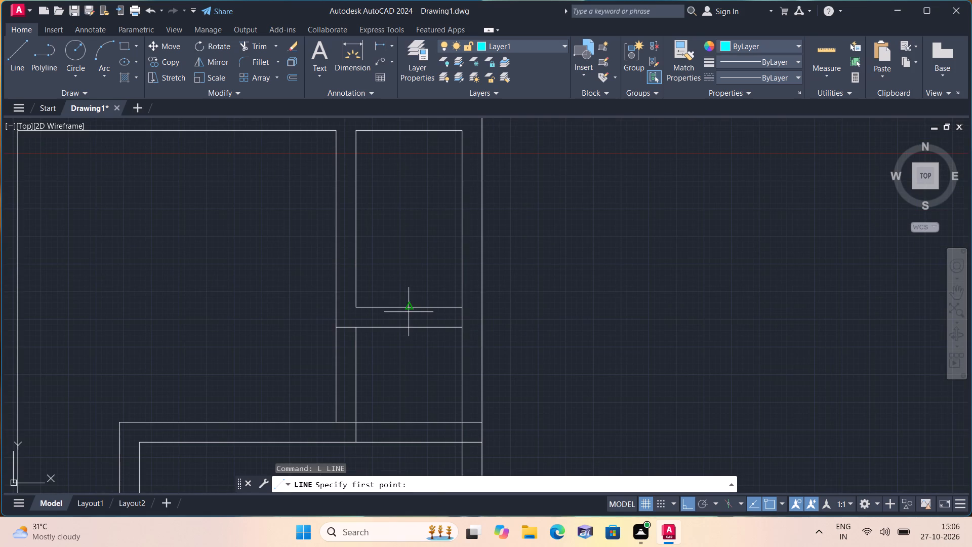
{"action": "left_click", "coordinate": [409, 309]}
{"action": "left_click", "coordinate": [410, 325]}
{"action": "key", "text": "space"}
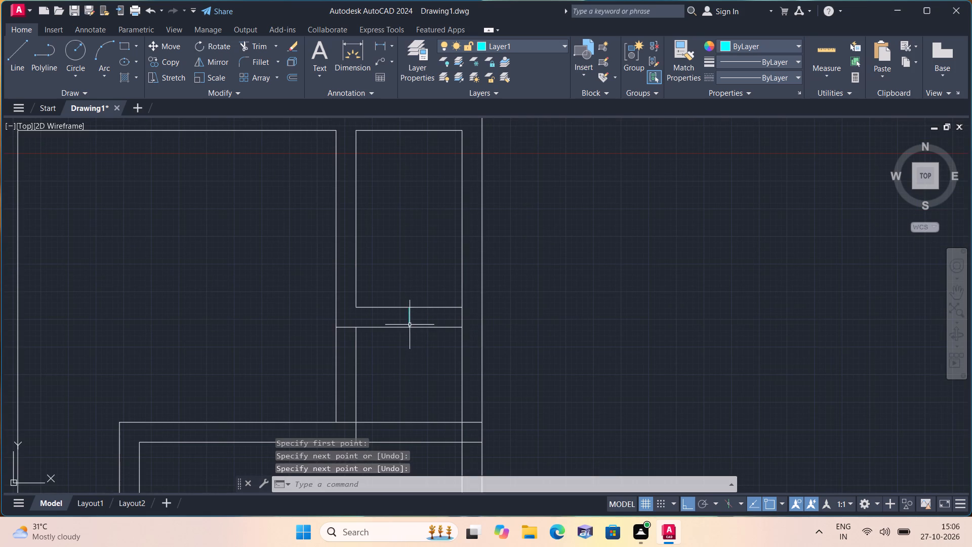
{"action": "scroll", "coordinate": [410, 324], "scroll_direction": "up", "scroll_amount": 1}
{"action": "key", "text": "space"}
{"action": "left_click", "coordinate": [409, 314]}
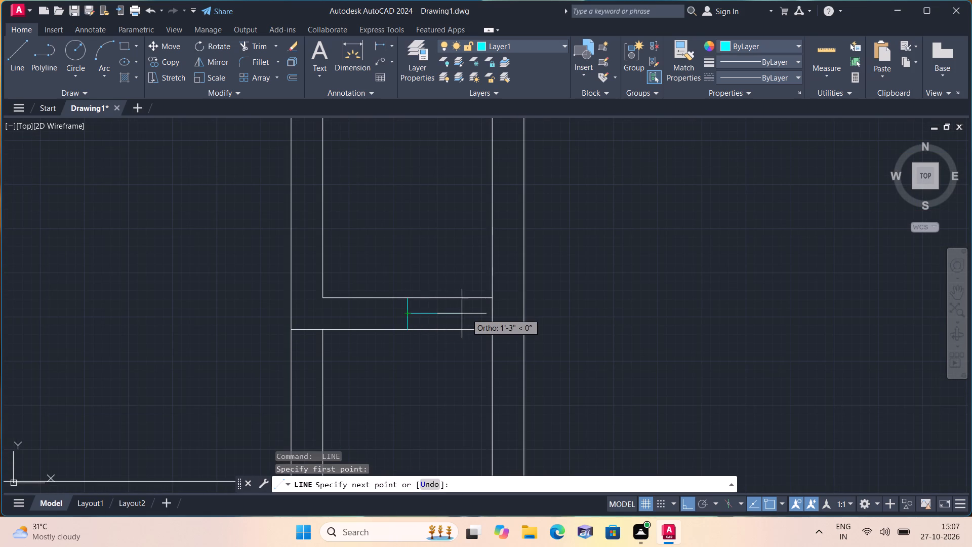
{"action": "left_click", "coordinate": [493, 313]}
{"action": "key", "text": "space"}
Outline the right half of the new wall with lines along its right end, lower edge and upper edge.
{"action": "scroll", "coordinate": [494, 313], "scroll_direction": "up", "scroll_amount": 1}
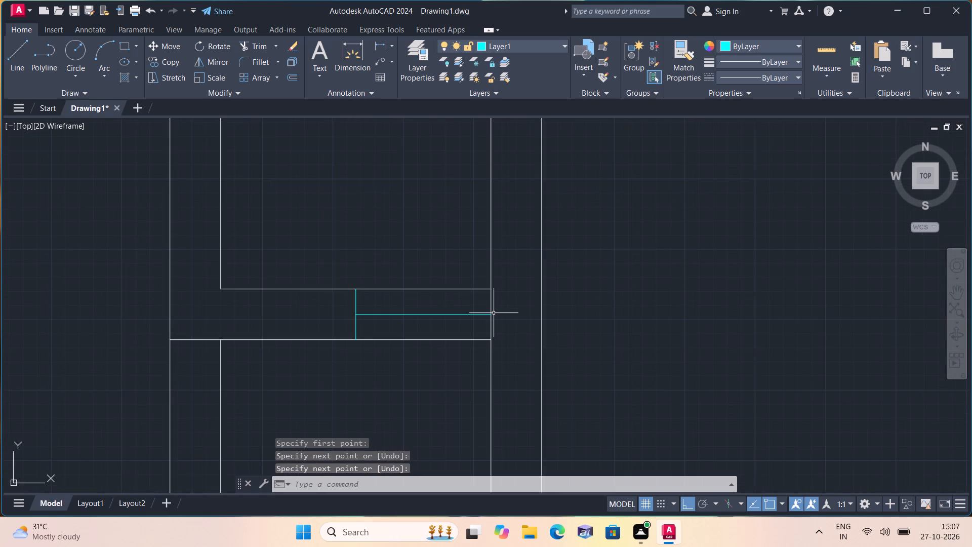
{"action": "key", "text": "space"}
{"action": "left_click", "coordinate": [490, 290]}
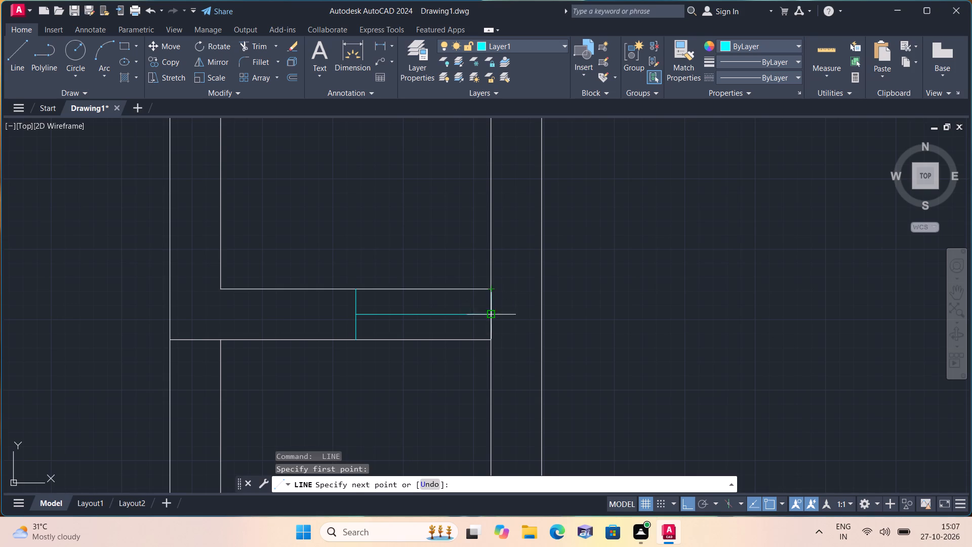
{"action": "left_click", "coordinate": [490, 340]}
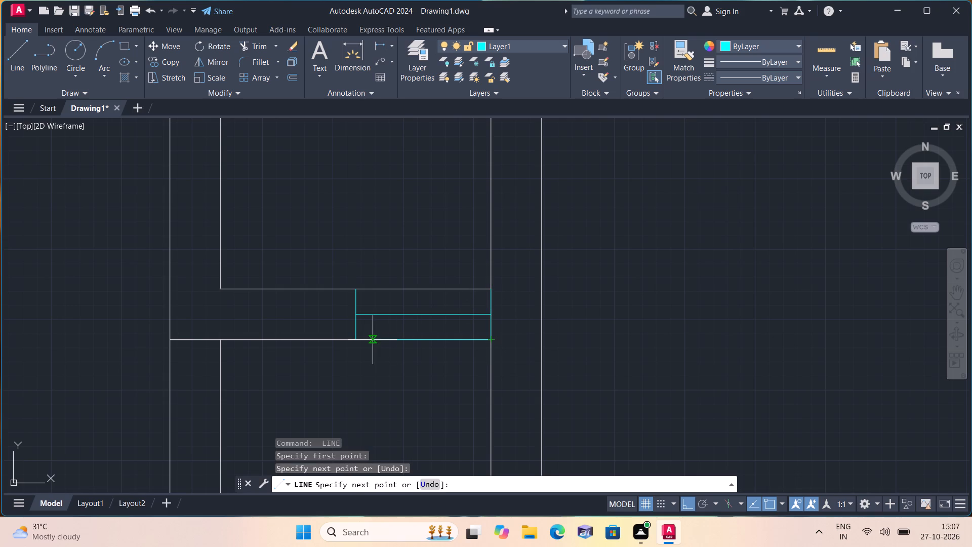
{"action": "left_click", "coordinate": [358, 339]}
{"action": "key", "text": "space"}
{"action": "key", "text": "space"}
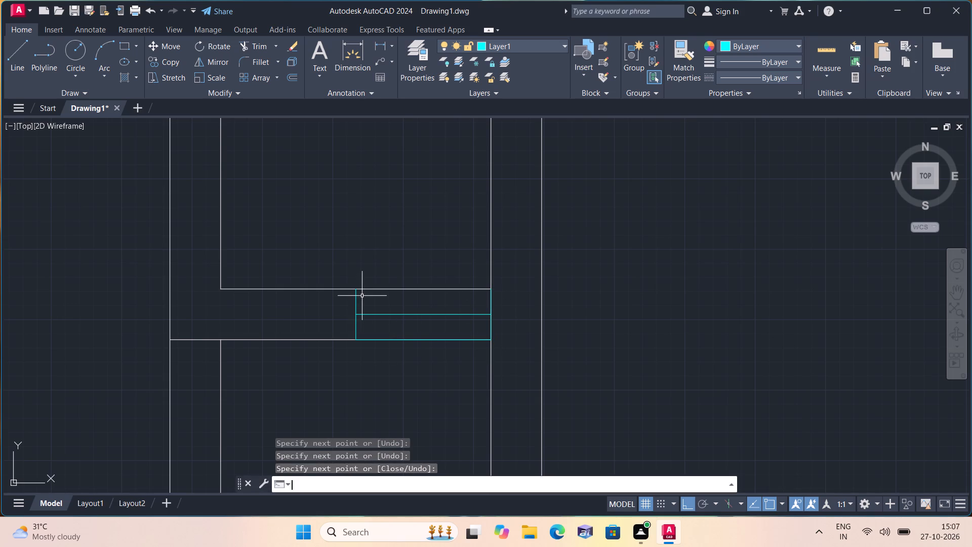
{"action": "left_click", "coordinate": [356, 291]}
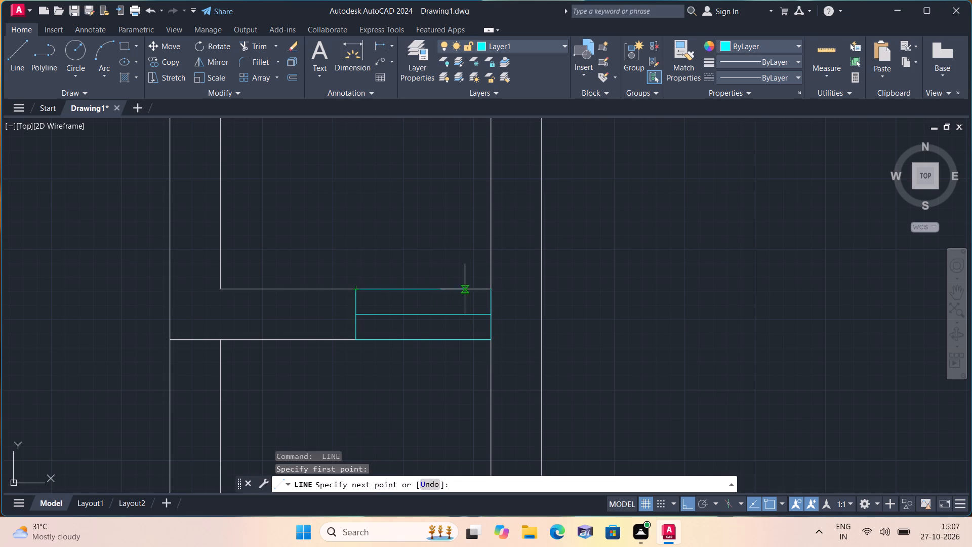
{"action": "left_click", "coordinate": [494, 289]}
{"action": "key", "text": "space"}
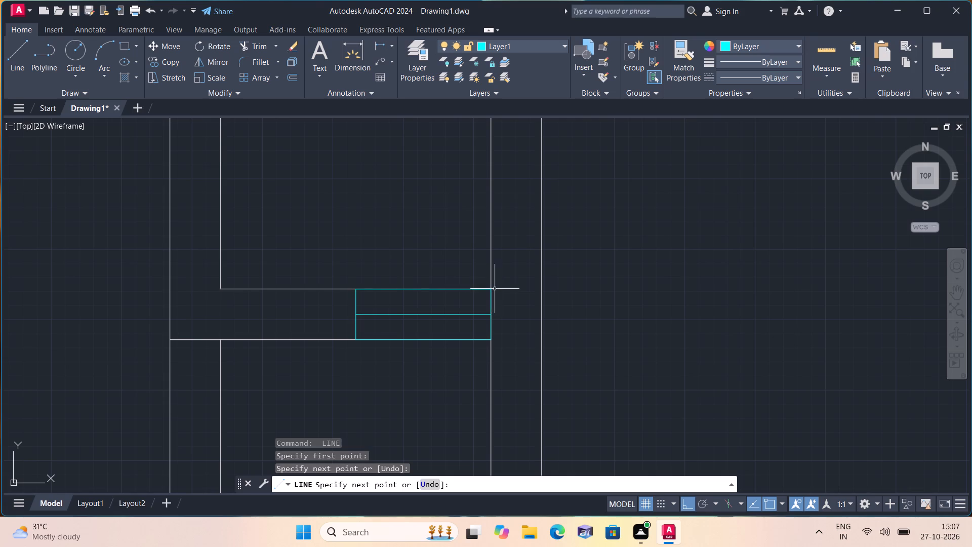
Outline the vertical wall segment between the two horizontal walls with cyan lines and draw a vertical centreline through it.
{"action": "scroll", "coordinate": [489, 285], "scroll_direction": "down", "scroll_amount": 1}
{"action": "middle_click_drag", "start_coordinate": [440, 330], "coordinate": [433, 270]}
{"action": "key", "text": "space"}
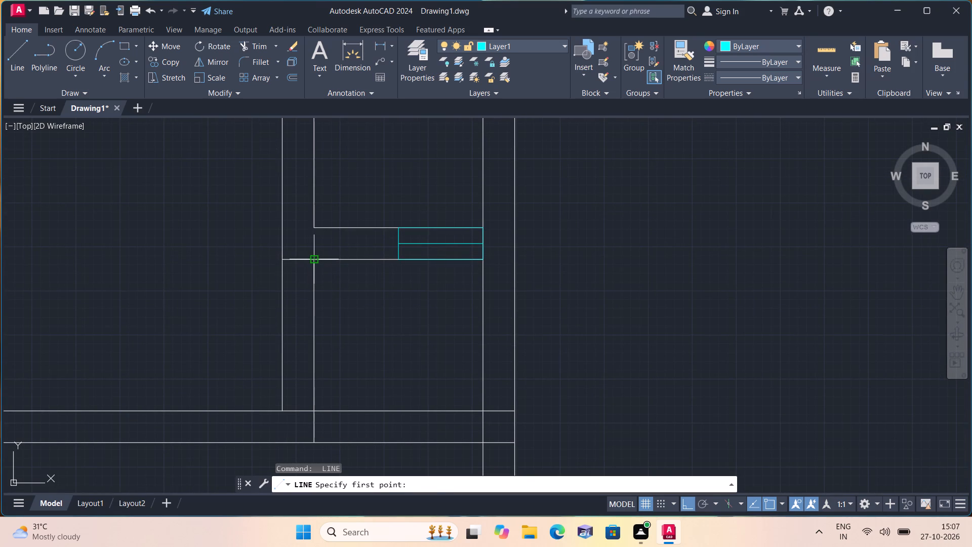
{"action": "left_click", "coordinate": [315, 260]}
{"action": "left_click", "coordinate": [283, 260]}
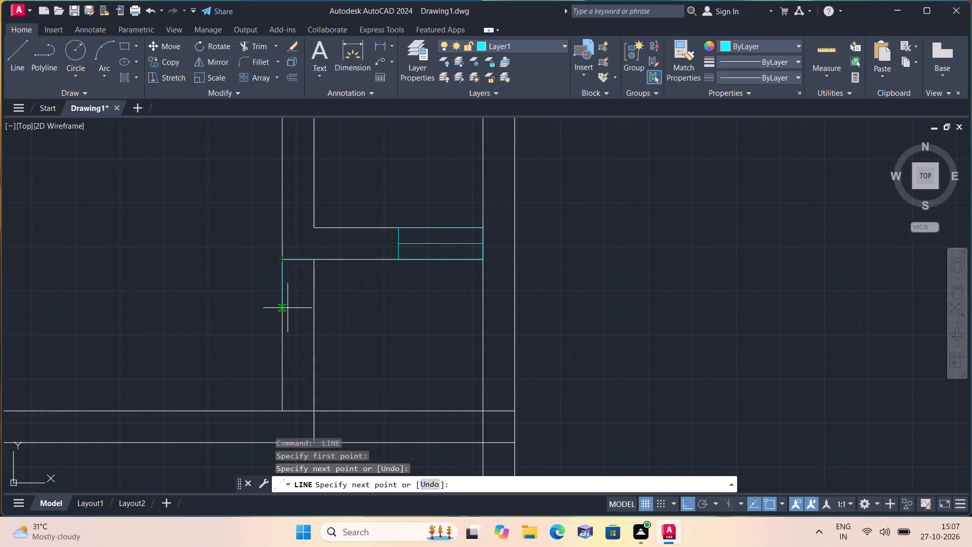
{"action": "middle_click_drag", "start_coordinate": [288, 353], "coordinate": [274, 292]}
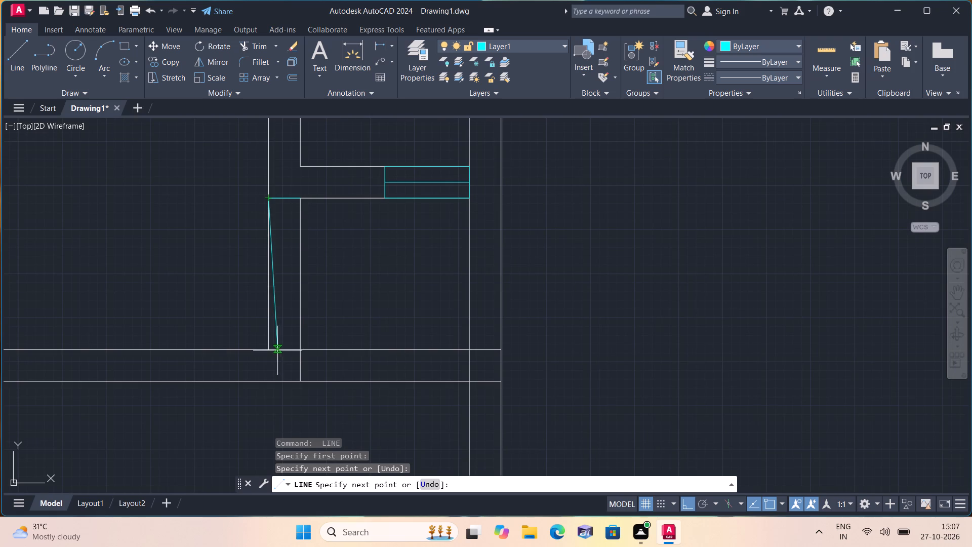
{"action": "left_click", "coordinate": [268, 350]}
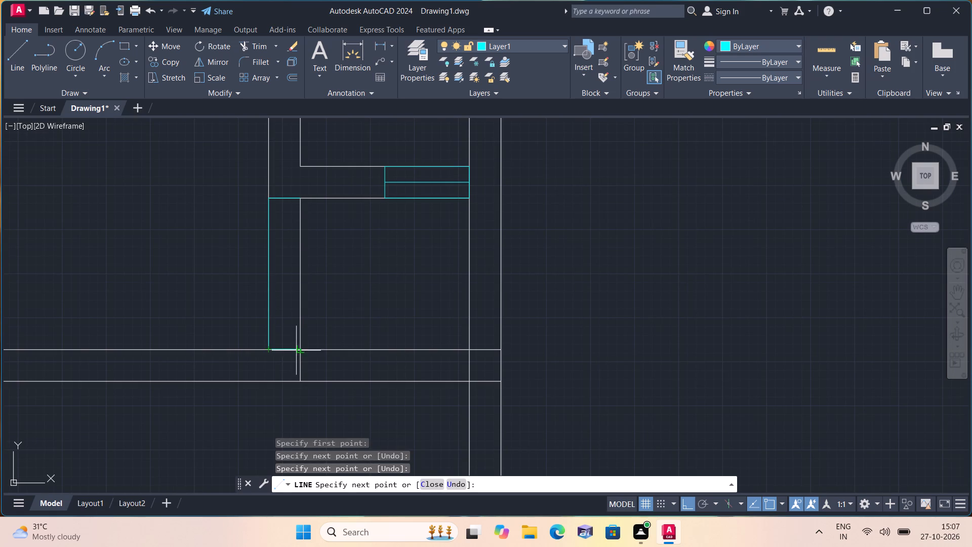
{"action": "left_click_drag", "start_coordinate": [299, 350], "coordinate": [297, 344]}
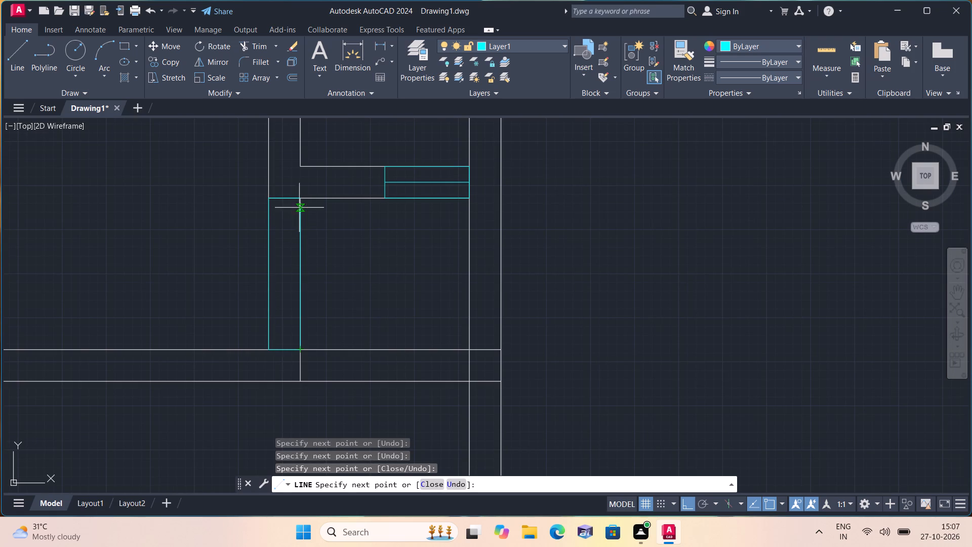
{"action": "left_click", "coordinate": [301, 198]}
{"action": "key", "text": "space"}
{"action": "key", "text": "space"}
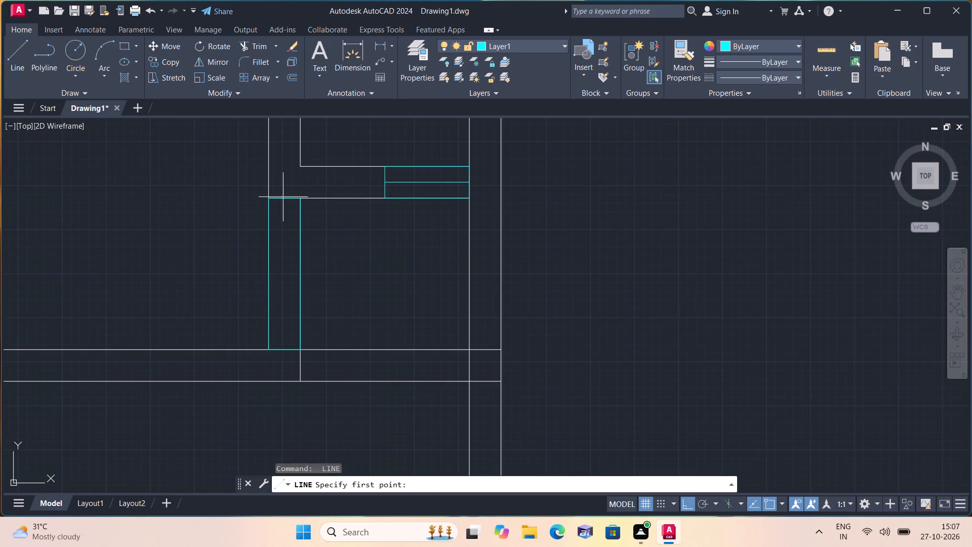
{"action": "left_click", "coordinate": [283, 197]}
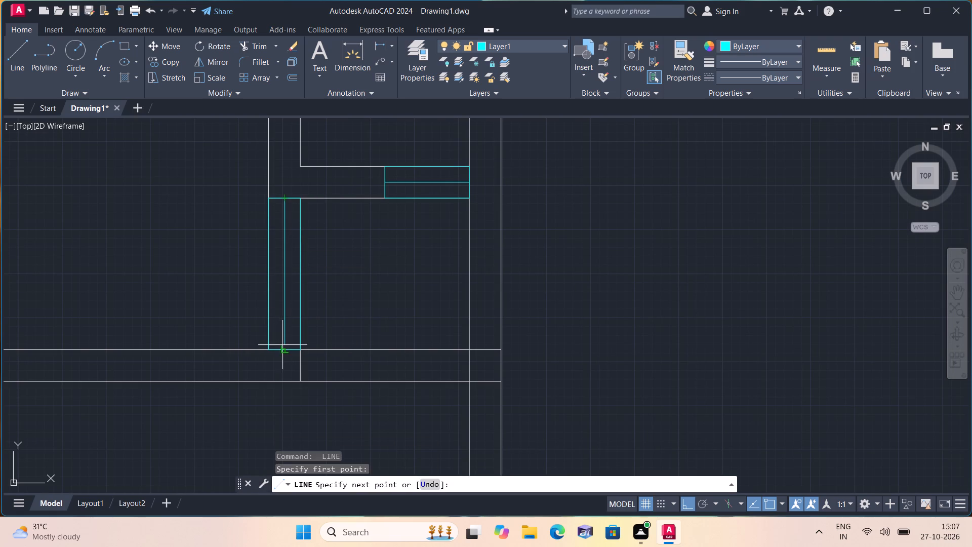
{"action": "left_click", "coordinate": [285, 346]}
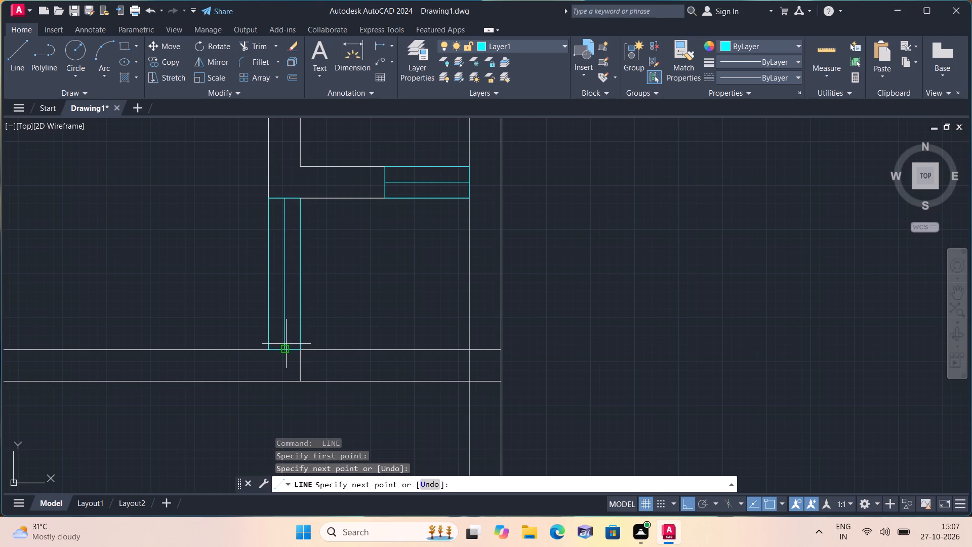
{"action": "key", "text": "space"}
Outline the lower horizontal wall's segment from the vertical partition to the right outer wall in cyan and draw its horizontal centreline.
{"action": "middle_click_drag", "start_coordinate": [364, 346], "coordinate": [317, 252]}
{"action": "key", "text": "space"}
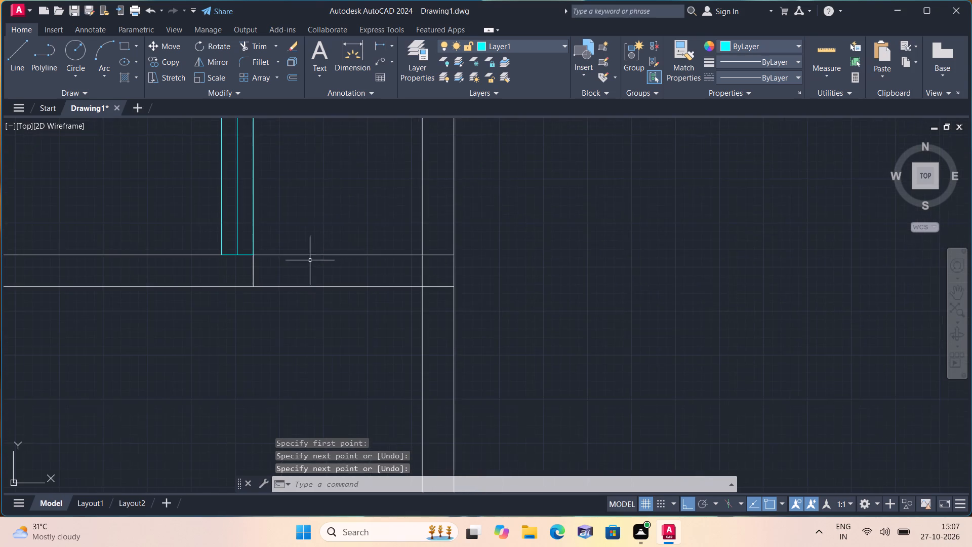
{"action": "left_click", "coordinate": [253, 256]}
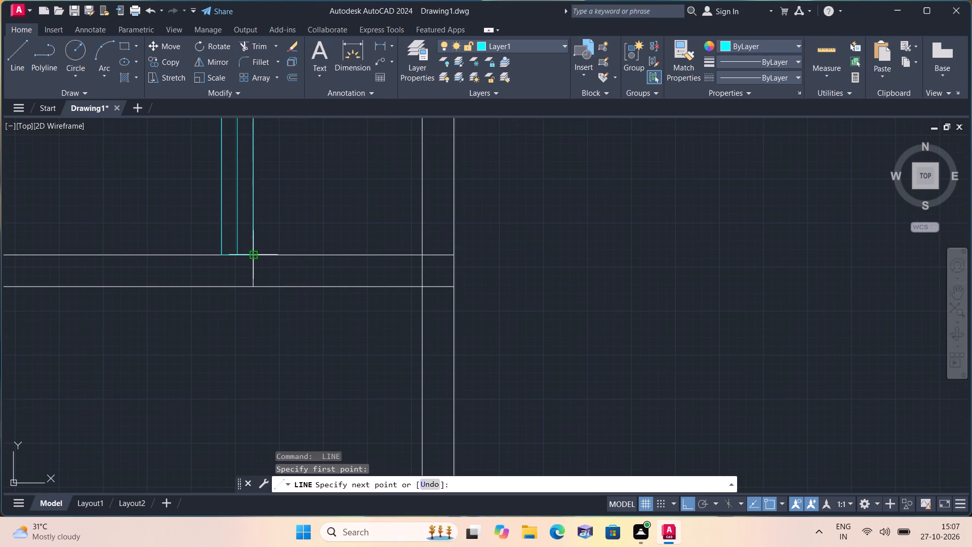
{"action": "left_click", "coordinate": [250, 285]}
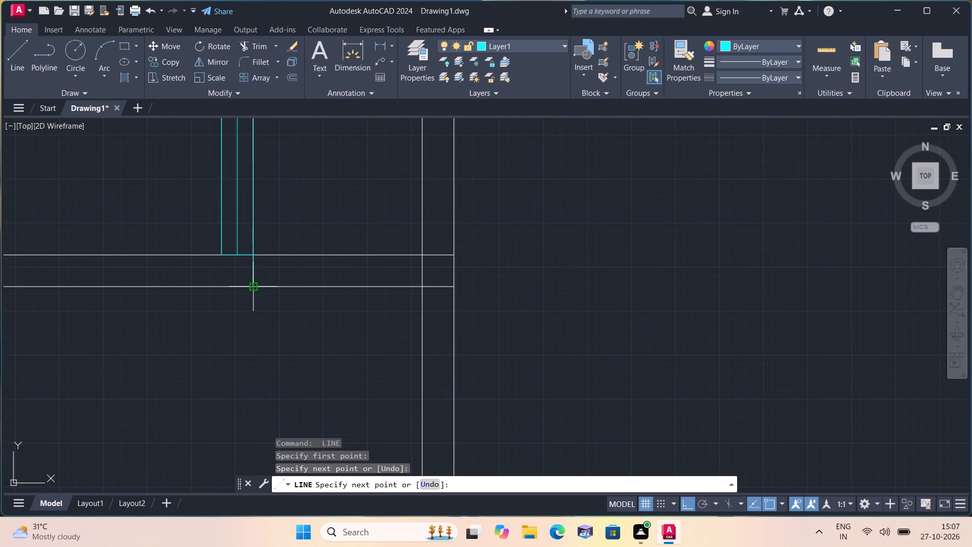
{"action": "left_click", "coordinate": [426, 287]}
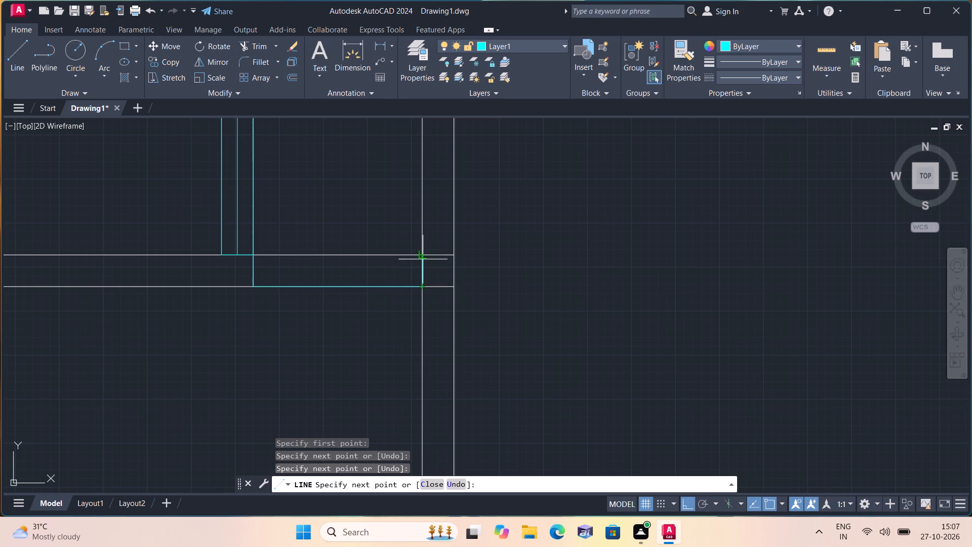
{"action": "left_click", "coordinate": [421, 252]}
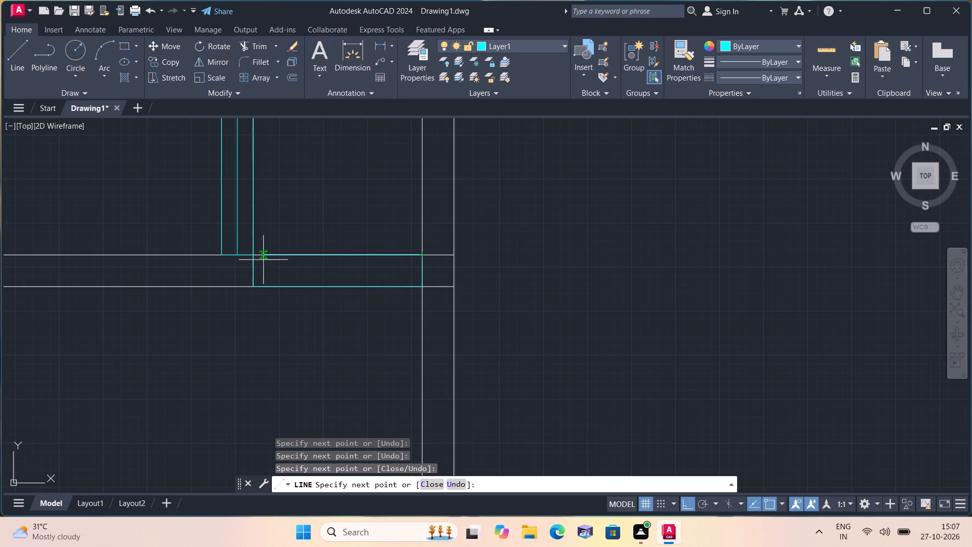
{"action": "left_click", "coordinate": [253, 255]}
{"action": "key", "text": "space"}
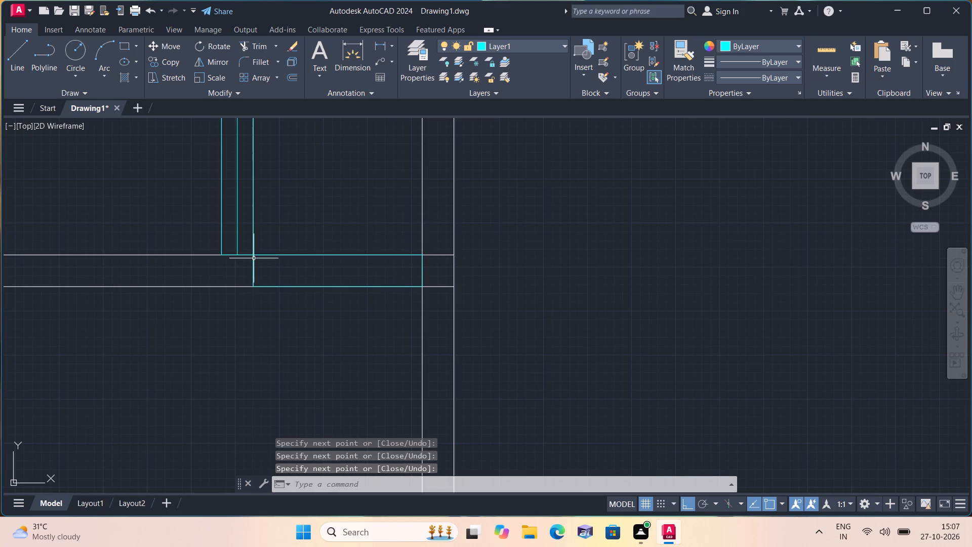
{"action": "key", "text": "space"}
{"action": "left_click", "coordinate": [255, 270]}
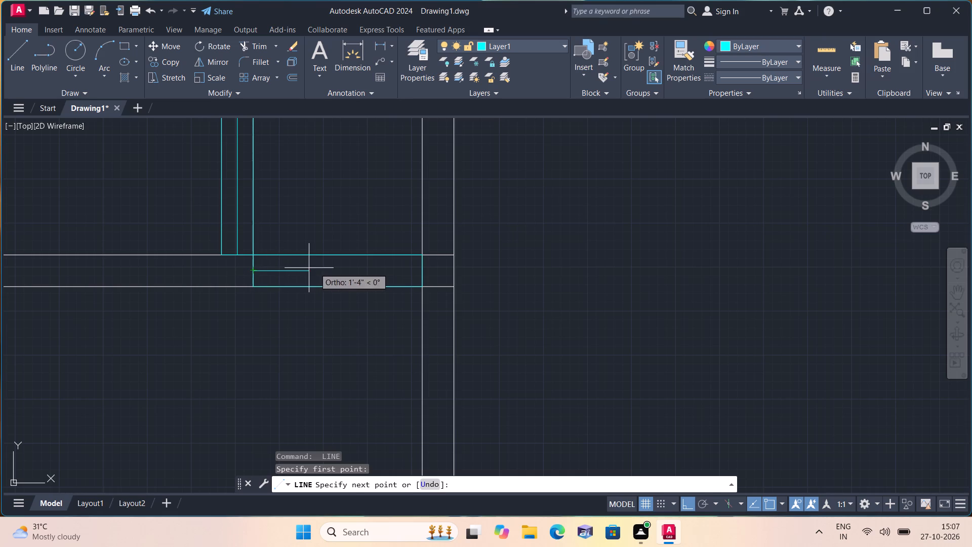
{"action": "left_click", "coordinate": [424, 271]}
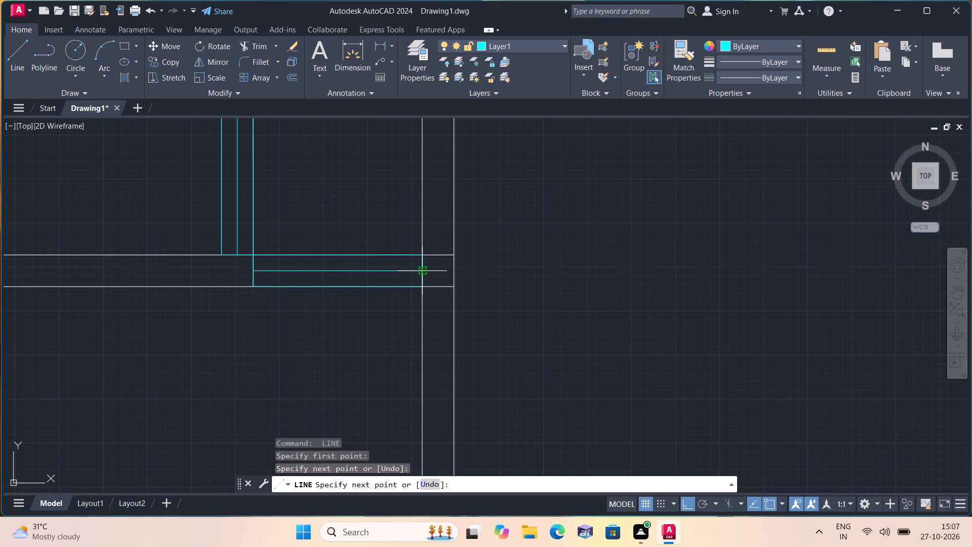
{"action": "key", "text": "space"}
Make layer 0 the current layer.
{"action": "scroll", "coordinate": [411, 254], "scroll_direction": "down", "scroll_amount": 1}
{"action": "middle_click_drag", "start_coordinate": [411, 254], "coordinate": [408, 325]}
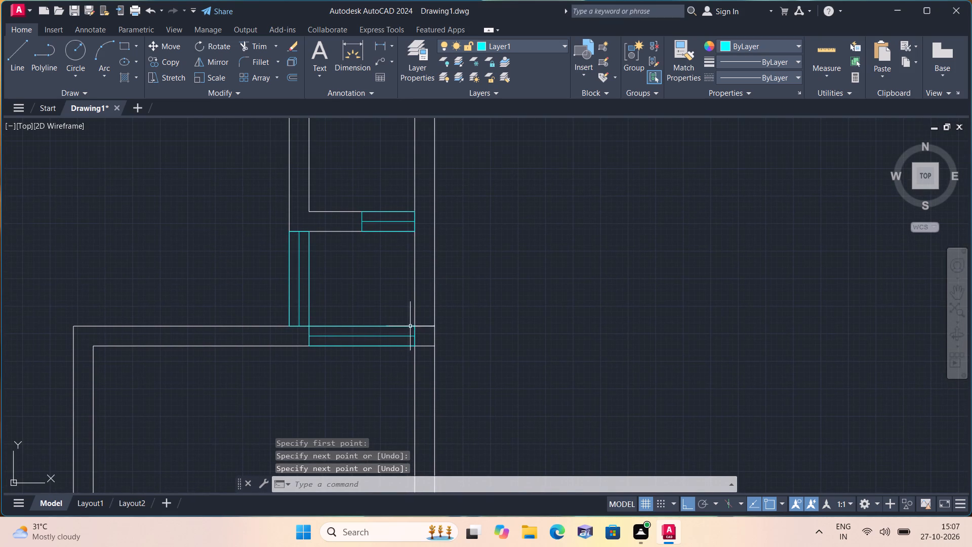
{"action": "scroll", "coordinate": [413, 266], "scroll_direction": "down", "scroll_amount": 1}
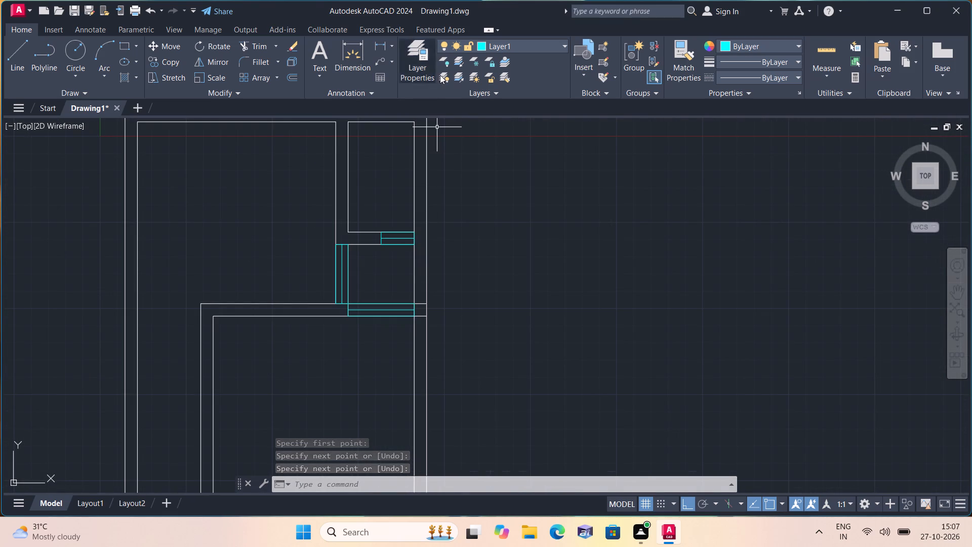
{"action": "left_click", "coordinate": [531, 48]}
{"action": "left_click", "coordinate": [529, 57]}
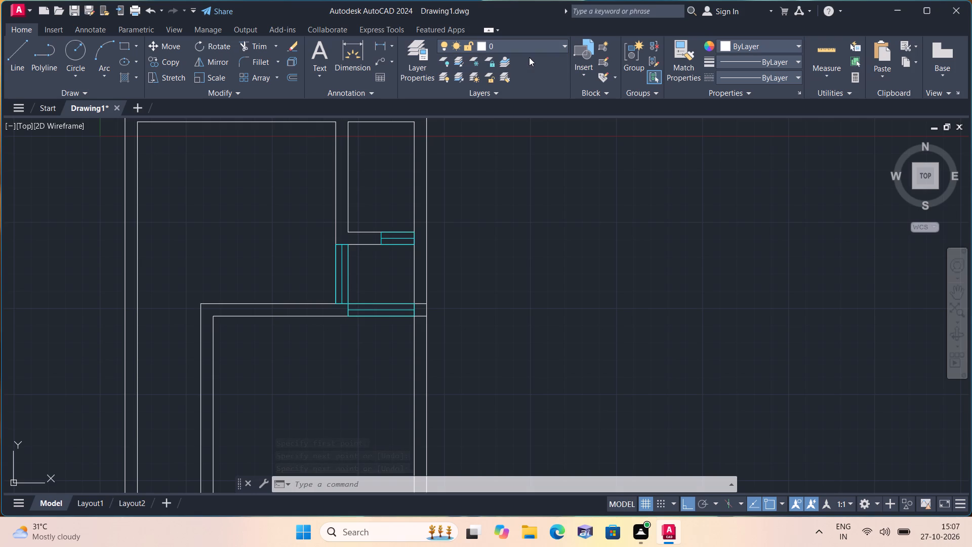
Trim the lower horizontal wall's two lines where they cross the thickness of the right outer wall.
{"action": "middle_click_drag", "start_coordinate": [510, 221], "coordinate": [484, 285]}
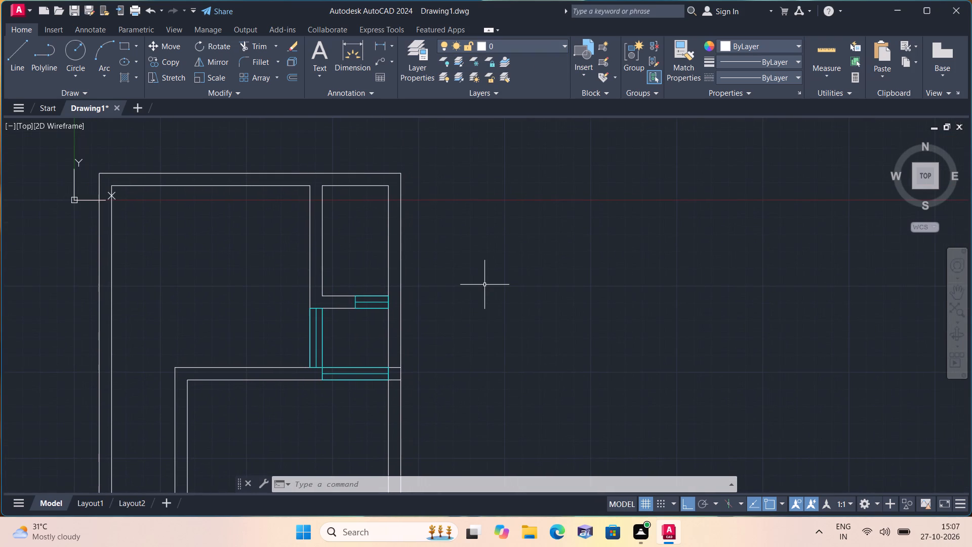
{"action": "middle_click_drag", "start_coordinate": [309, 268], "coordinate": [332, 201]}
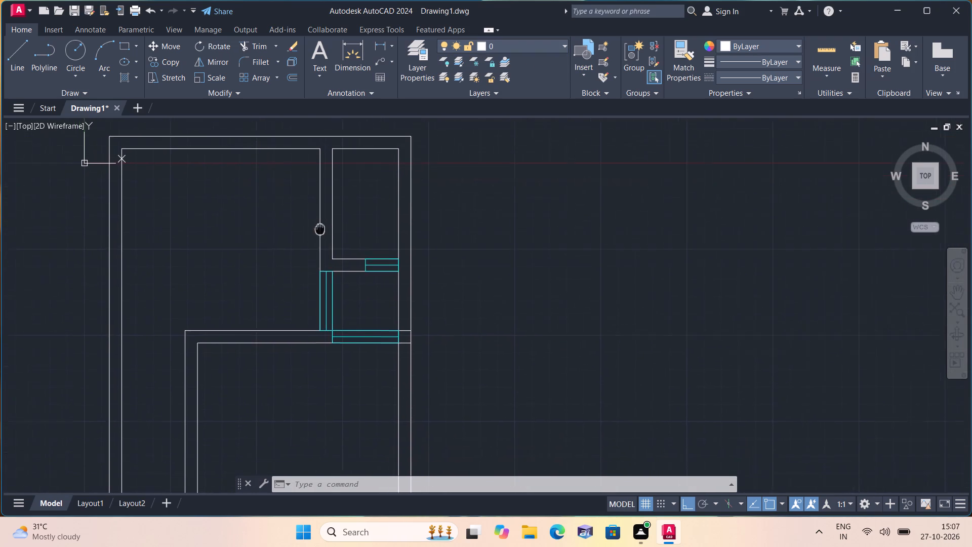
{"action": "middle_click_drag", "start_coordinate": [332, 201], "coordinate": [336, 192]}
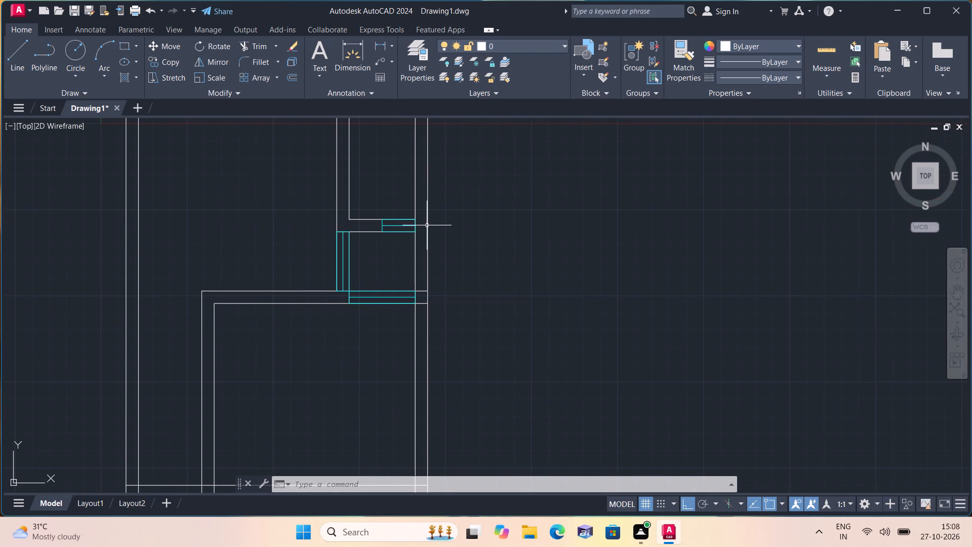
{"action": "middle_click_drag", "start_coordinate": [451, 286], "coordinate": [448, 275]}
{"action": "middle_click_drag", "start_coordinate": [448, 275], "coordinate": [440, 199]}
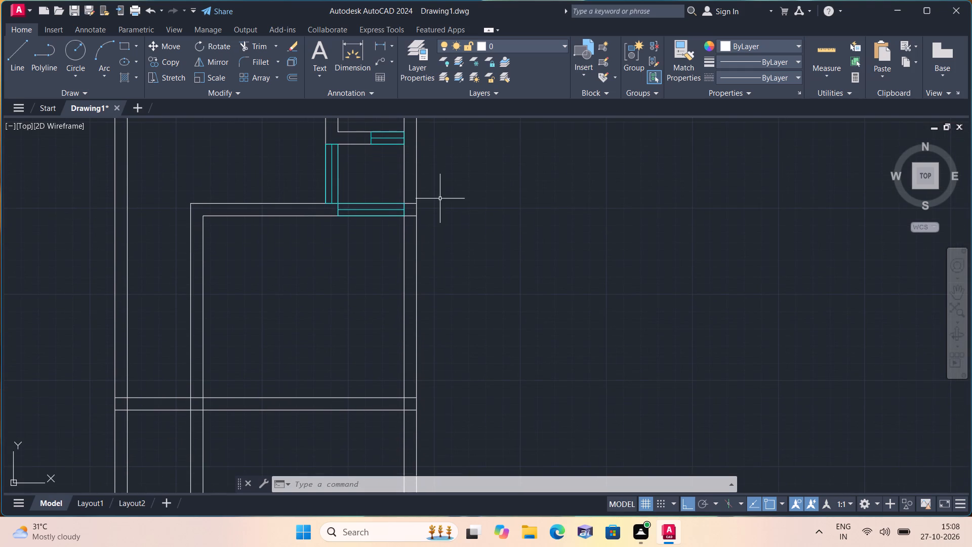
{"action": "type", "text": "trim"}
{"action": "key", "text": "space"}
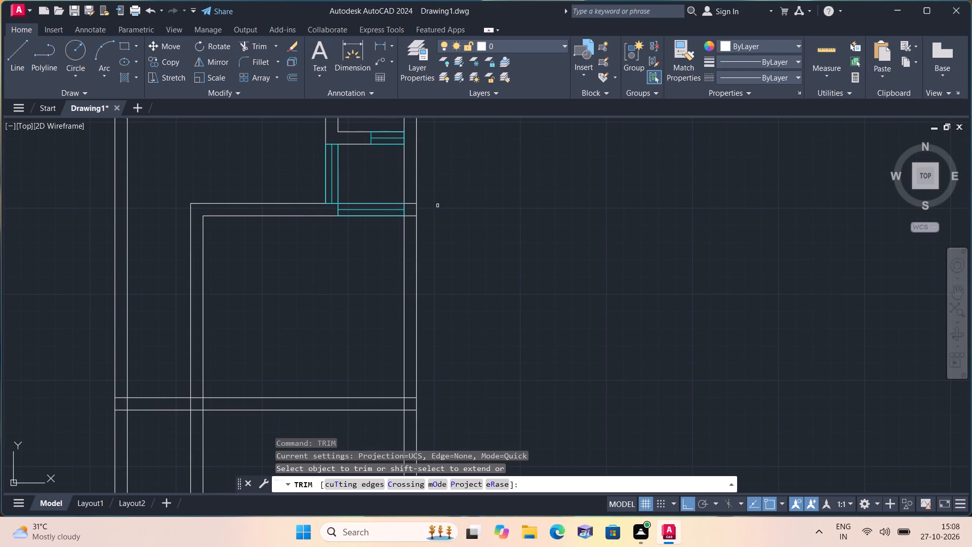
{"action": "scroll", "coordinate": [411, 203], "scroll_direction": "up", "scroll_amount": 1}
{"action": "left_click_drag", "start_coordinate": [411, 202], "coordinate": [412, 235]}
{"action": "scroll", "coordinate": [412, 229], "scroll_direction": "down", "scroll_amount": 1}
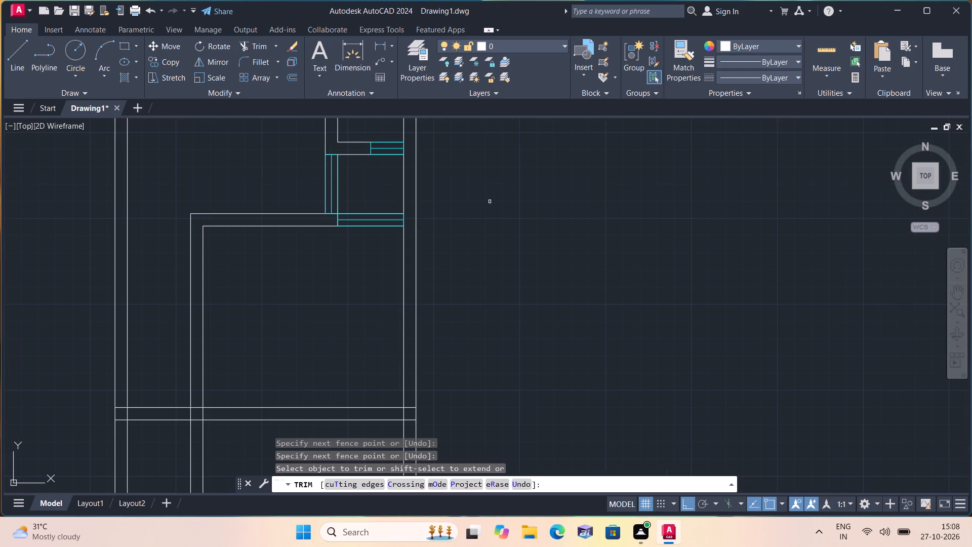
{"action": "key", "text": "Escape"}
Extend the lower horizontal wall's left end past the vertical wall with lines 6" left, 9" up and back to the corner.
{"action": "key", "text": "l"}
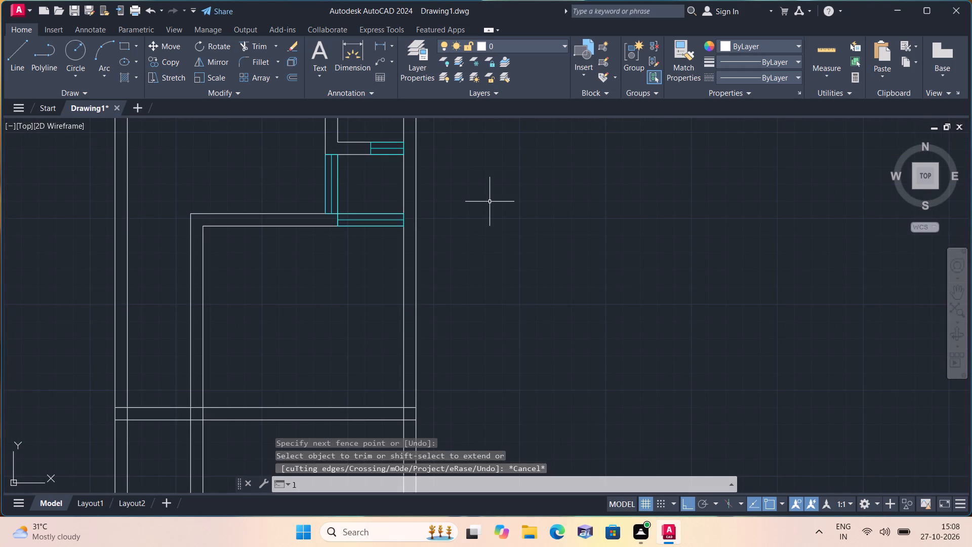
{"action": "key", "text": "space"}
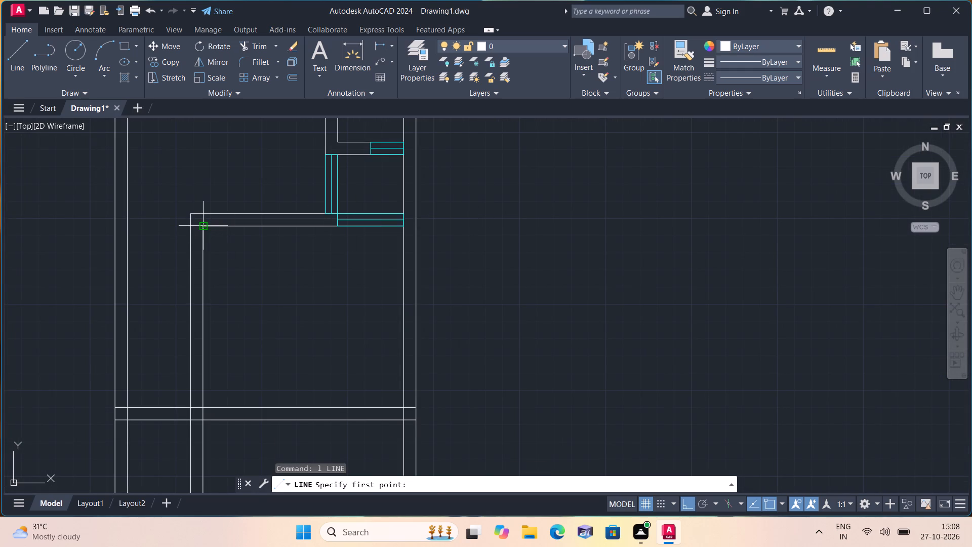
{"action": "left_click", "coordinate": [200, 223]}
{"action": "left_click", "coordinate": [189, 227]}
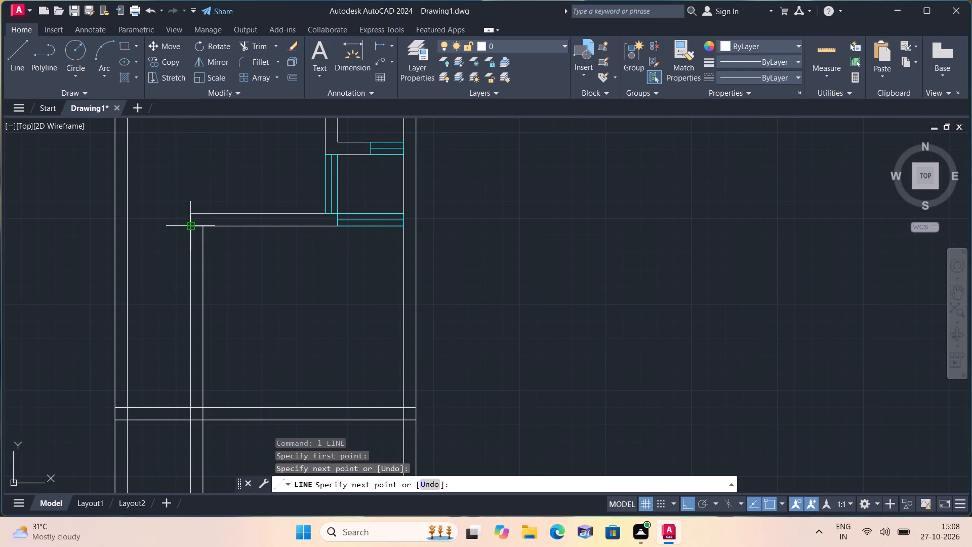
{"action": "type", "text": "6\""}
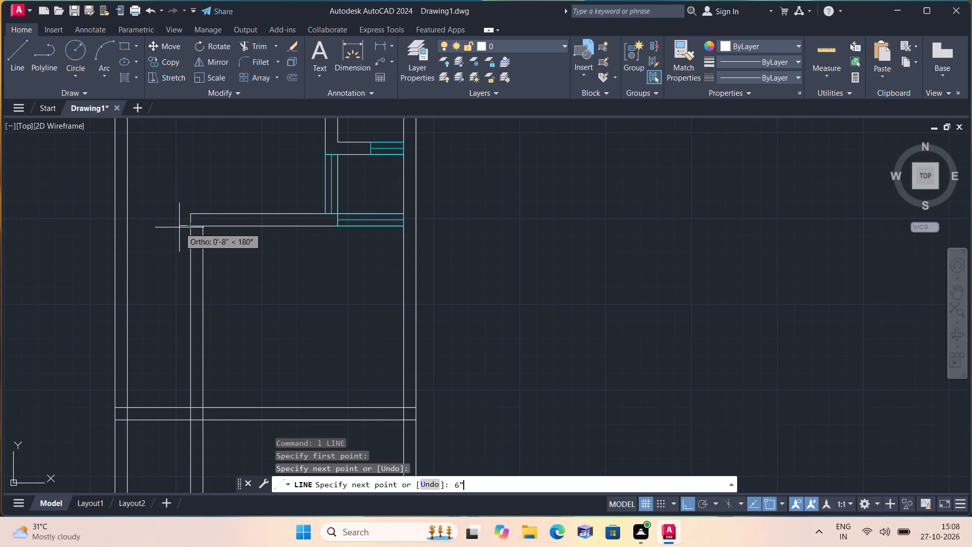
{"action": "key", "text": "space"}
{"action": "type", "text": "9\""}
{"action": "key", "text": "space"}
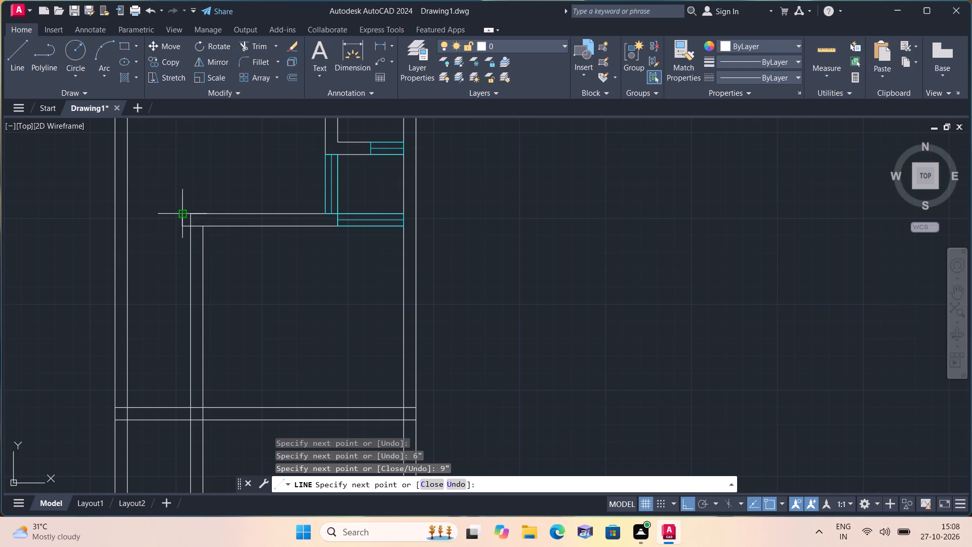
{"action": "left_click", "coordinate": [192, 212]}
{"action": "key", "text": "space"}
Trim the leftover lines inside the junction of the extended horizontal wall and the vertical wall below it.
{"action": "type", "text": "tr"}
{"action": "type", "text": "im"}
{"action": "key", "text": "space"}
{"action": "scroll", "coordinate": [184, 224], "scroll_direction": "up", "scroll_amount": 1}
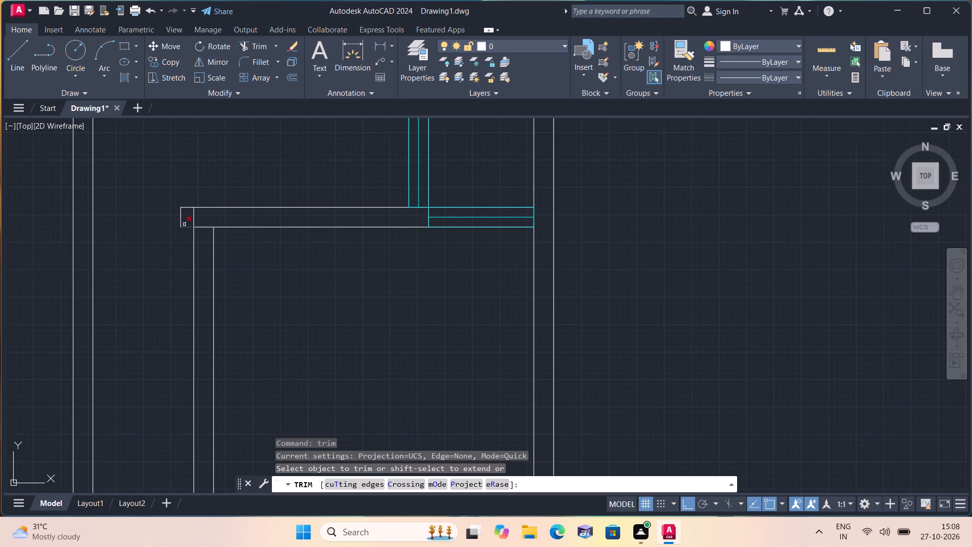
{"action": "left_click", "coordinate": [186, 219]}
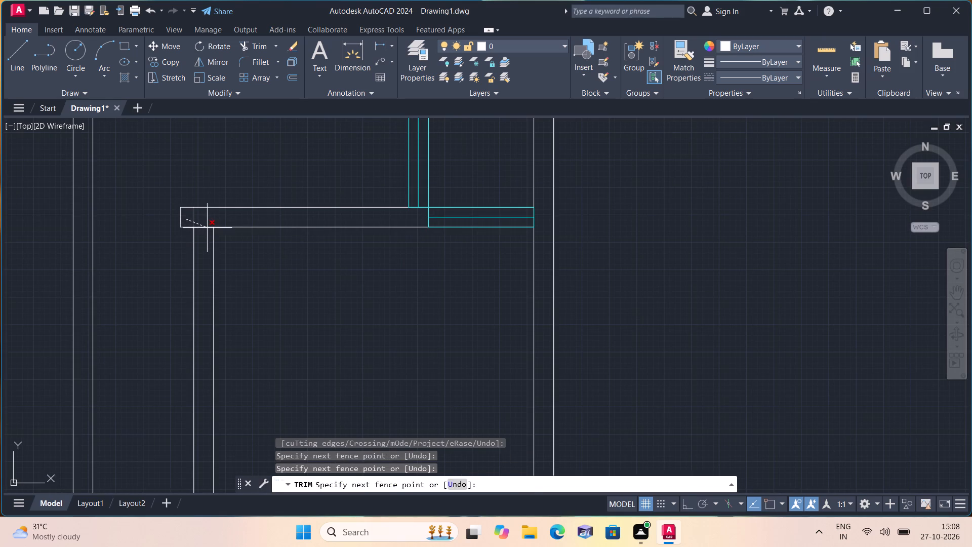
{"action": "left_click", "coordinate": [208, 229]}
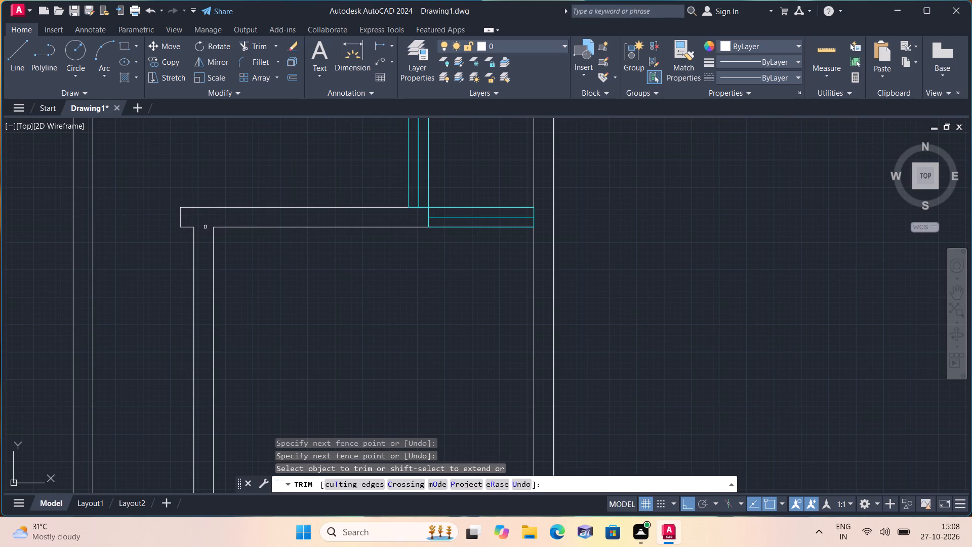
{"action": "key", "text": "Escape"}
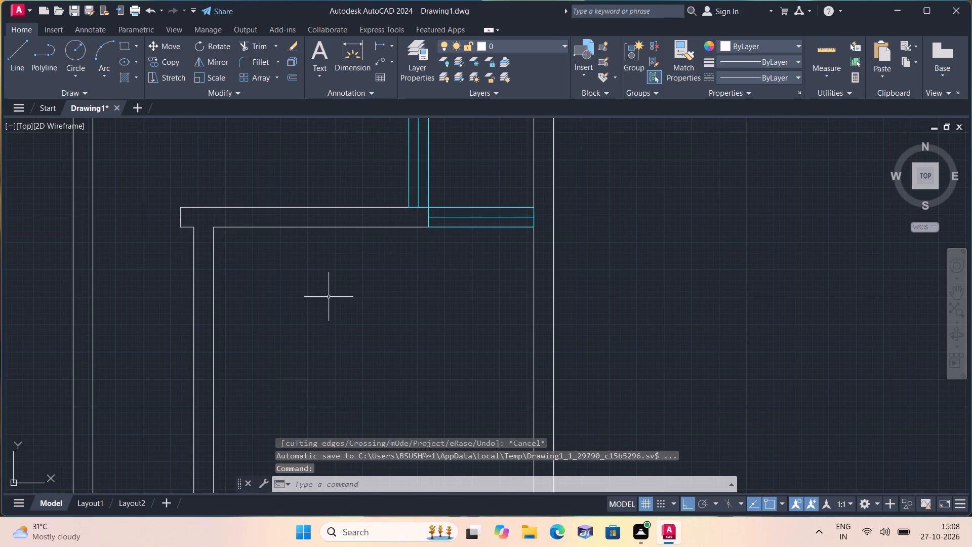
Trim away the upper crossing wall left of the inner vertical wall, and the vertical wall's stretch down to the next crossing wall.
{"action": "middle_click_drag", "start_coordinate": [329, 295], "coordinate": [309, 191]}
{"action": "scroll", "coordinate": [310, 214], "scroll_direction": "down", "scroll_amount": 2}
{"action": "middle_click_drag", "start_coordinate": [313, 227], "coordinate": [319, 209]}
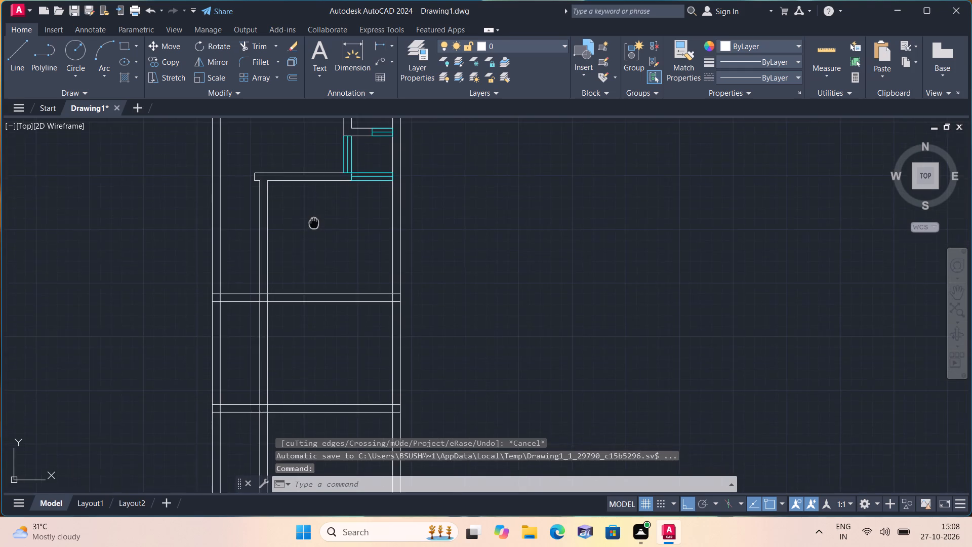
{"action": "middle_click_drag", "start_coordinate": [319, 209], "coordinate": [355, 196]}
{"action": "key", "text": "space"}
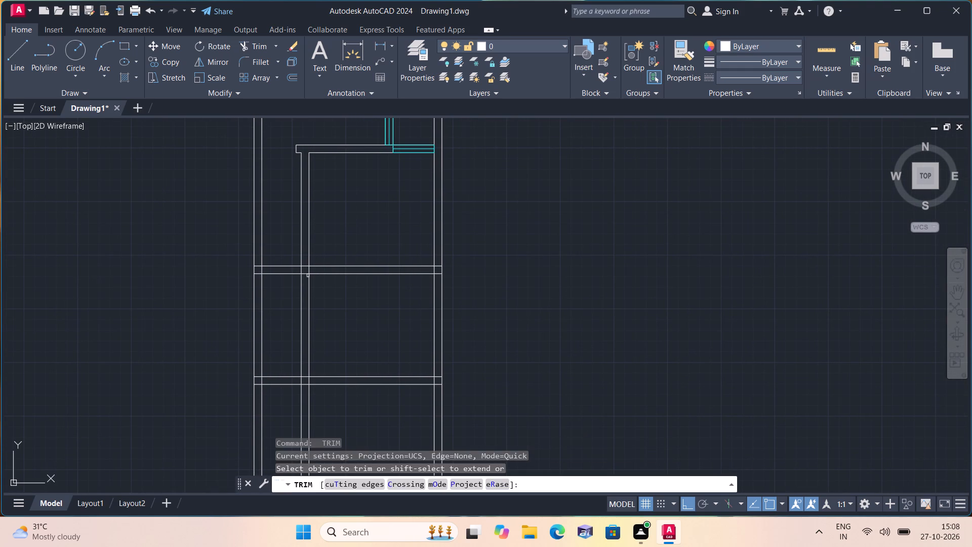
{"action": "scroll", "coordinate": [273, 285], "scroll_direction": "up", "scroll_amount": 1}
{"action": "left_click_drag", "start_coordinate": [281, 241], "coordinate": [292, 297]}
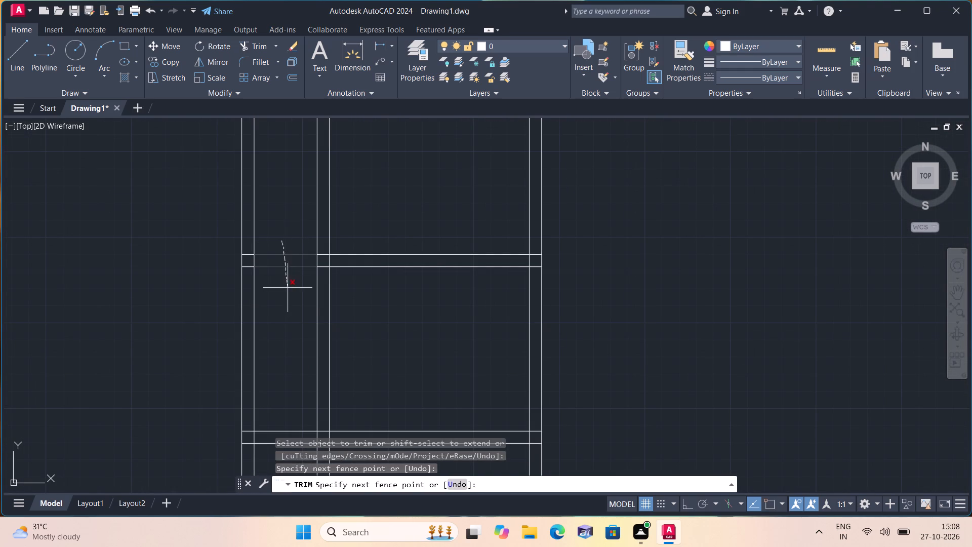
{"action": "left_click_drag", "start_coordinate": [292, 297], "coordinate": [335, 300]}
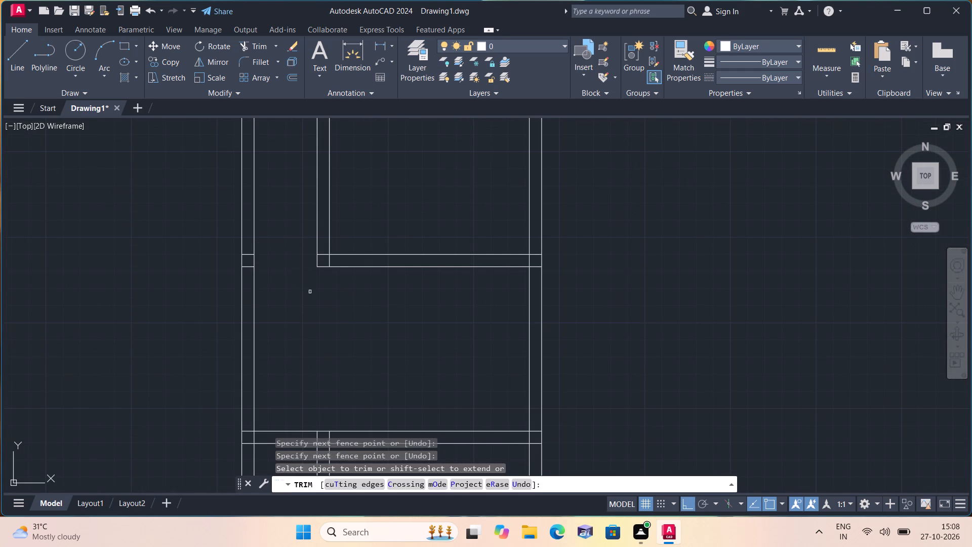
Trim the two leftover horizontal line stubs within the thickness of the left outer wall.
{"action": "scroll", "coordinate": [255, 252], "scroll_direction": "up", "scroll_amount": 3}
{"action": "left_click_drag", "start_coordinate": [235, 252], "coordinate": [236, 307]}
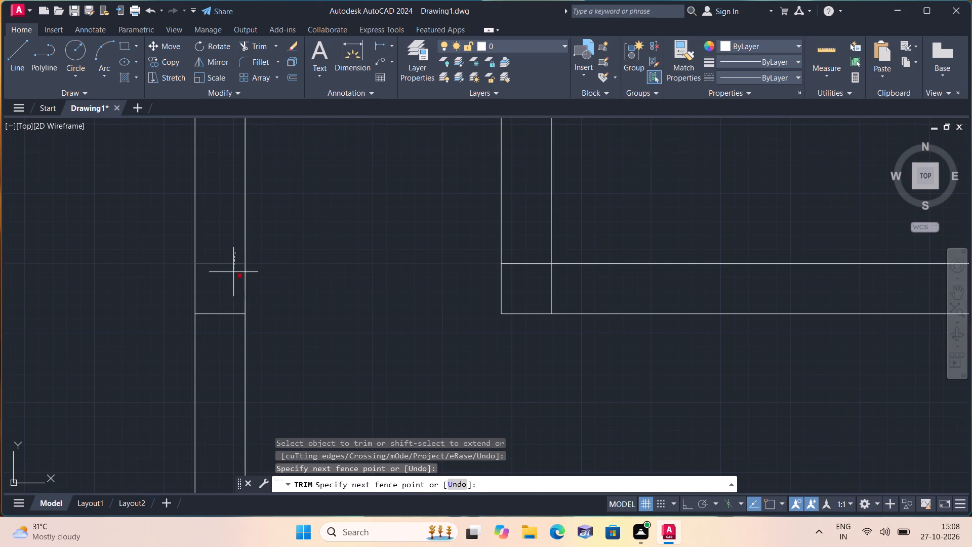
{"action": "left_click_drag", "start_coordinate": [236, 307], "coordinate": [234, 326]}
Trim the upper horizontal line's leftover inside the corner where the inner vertical wall meets the room's bottom wall.
{"action": "scroll", "coordinate": [227, 298], "scroll_direction": "down", "scroll_amount": 3}
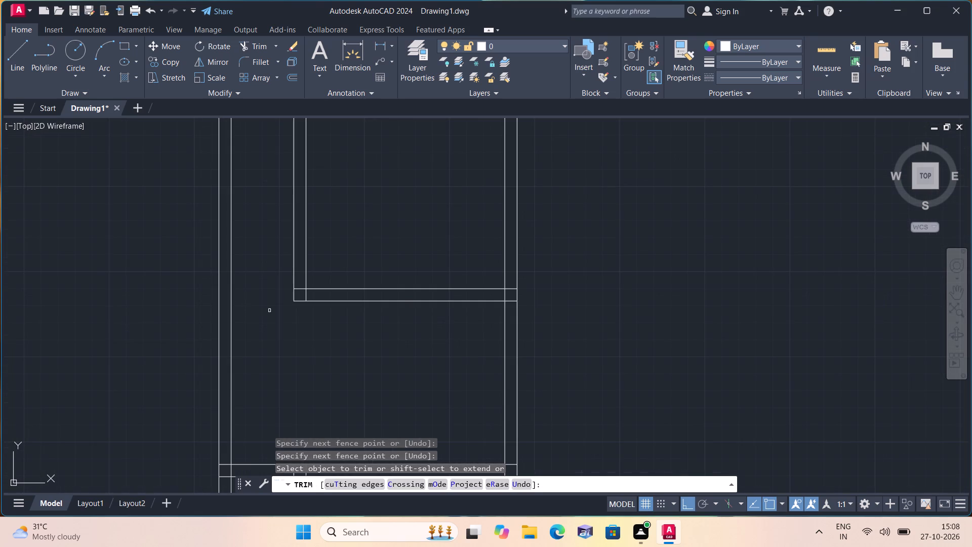
{"action": "scroll", "coordinate": [292, 295], "scroll_direction": "up", "scroll_amount": 1}
{"action": "left_click", "coordinate": [303, 287]}
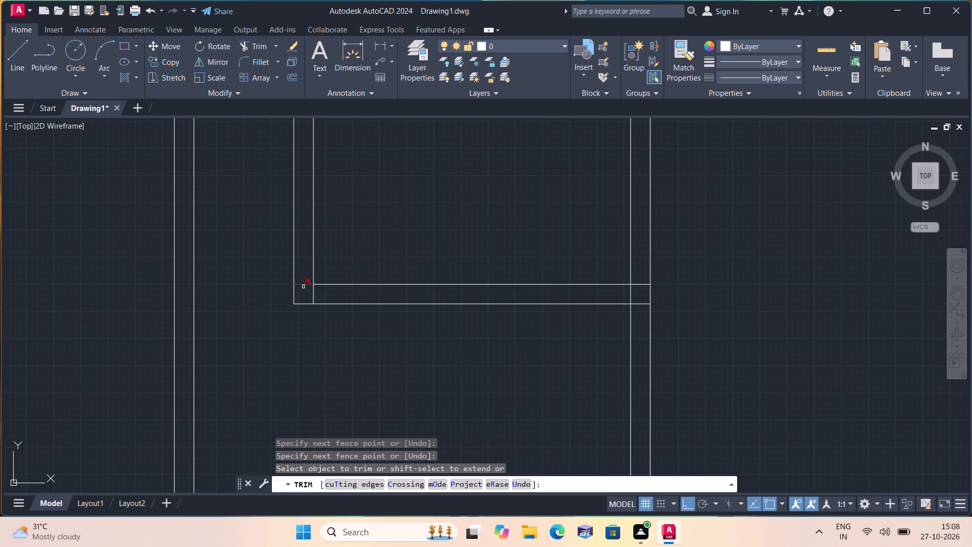
{"action": "scroll", "coordinate": [303, 287], "scroll_direction": "down", "scroll_amount": 1}
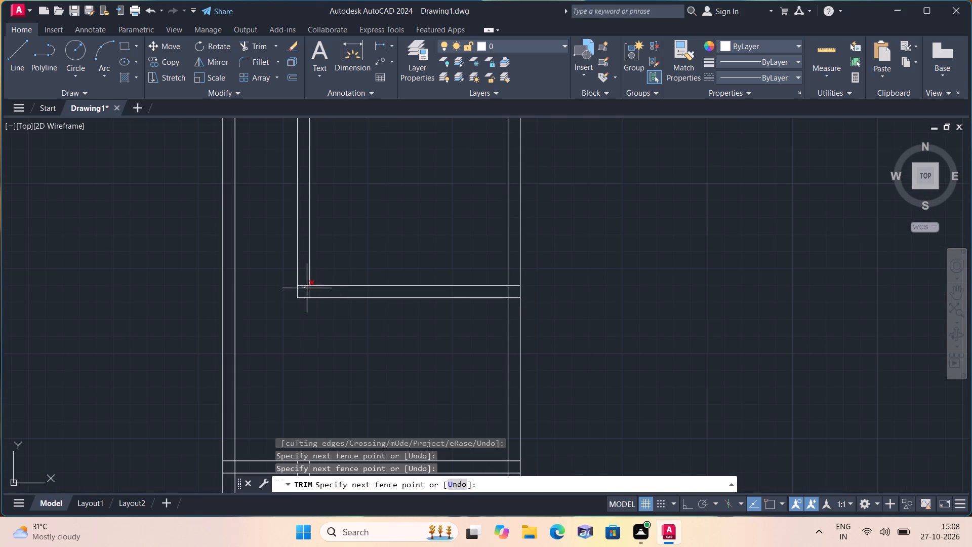
{"action": "left_click", "coordinate": [307, 285]}
Trim the lines inside the junction of the room's bottom wall and the right outer wall.
{"action": "scroll", "coordinate": [306, 284], "scroll_direction": "down", "scroll_amount": 2}
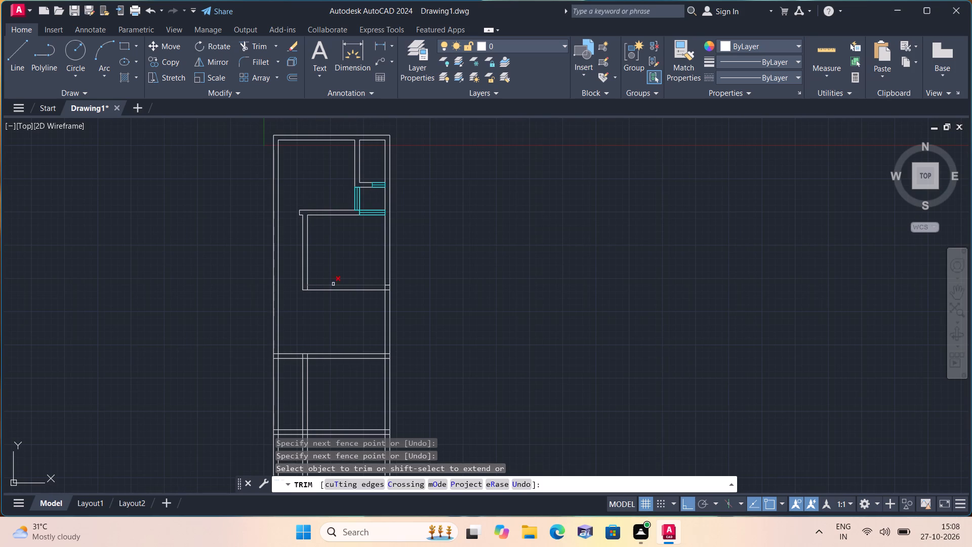
{"action": "scroll", "coordinate": [377, 283], "scroll_direction": "up", "scroll_amount": 4}
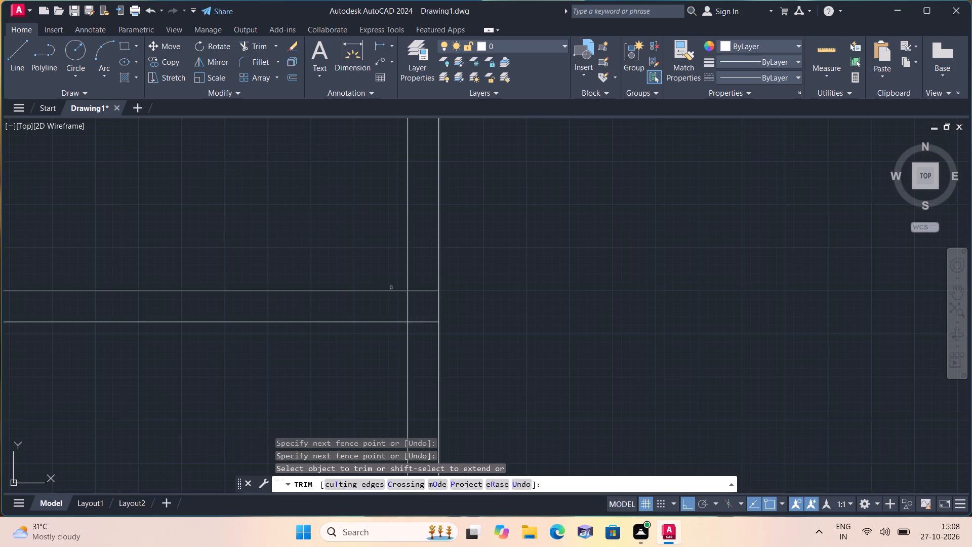
{"action": "left_click", "coordinate": [412, 305]}
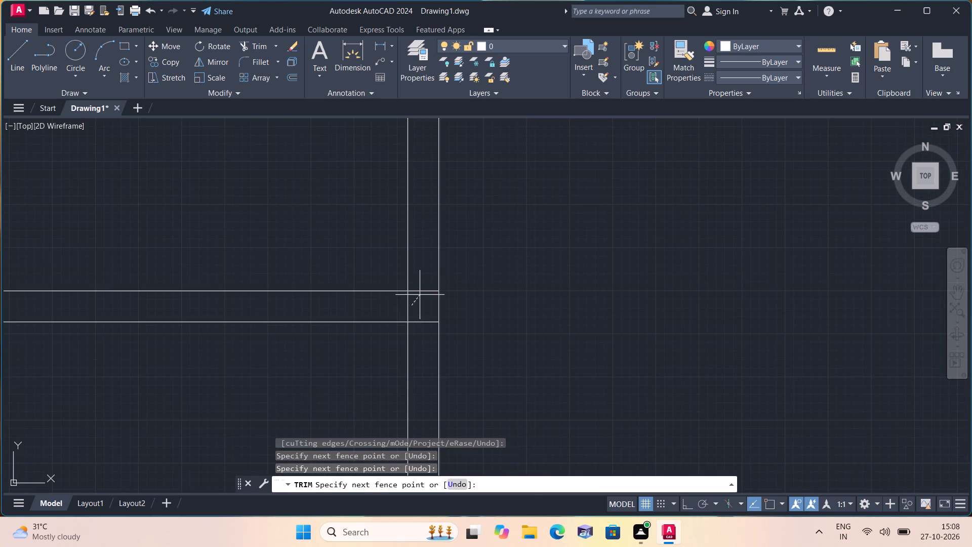
{"action": "left_click", "coordinate": [421, 282]}
{"action": "left_click_drag", "start_coordinate": [421, 284], "coordinate": [399, 308]}
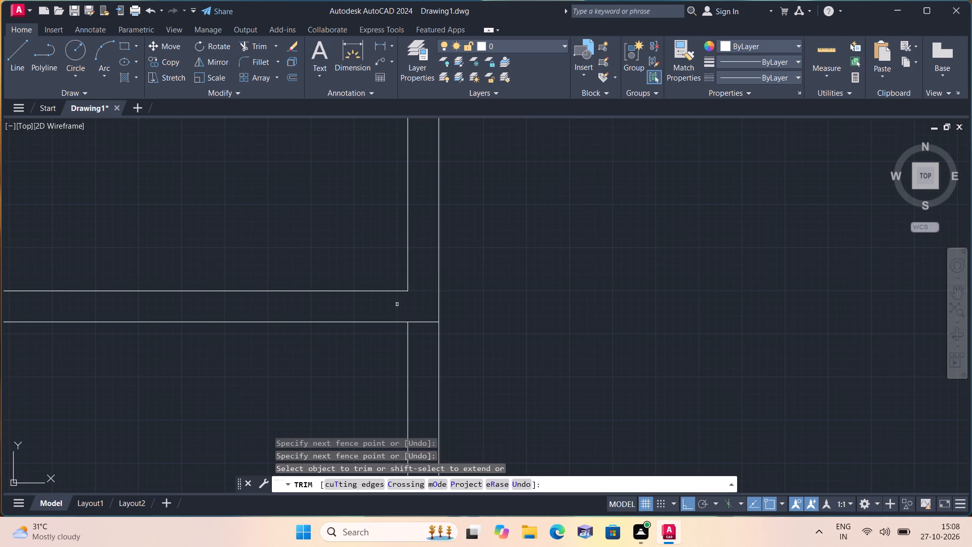
{"action": "left_click_drag", "start_coordinate": [406, 307], "coordinate": [422, 327]}
{"action": "scroll", "coordinate": [422, 316], "scroll_direction": "down", "scroll_amount": 2}
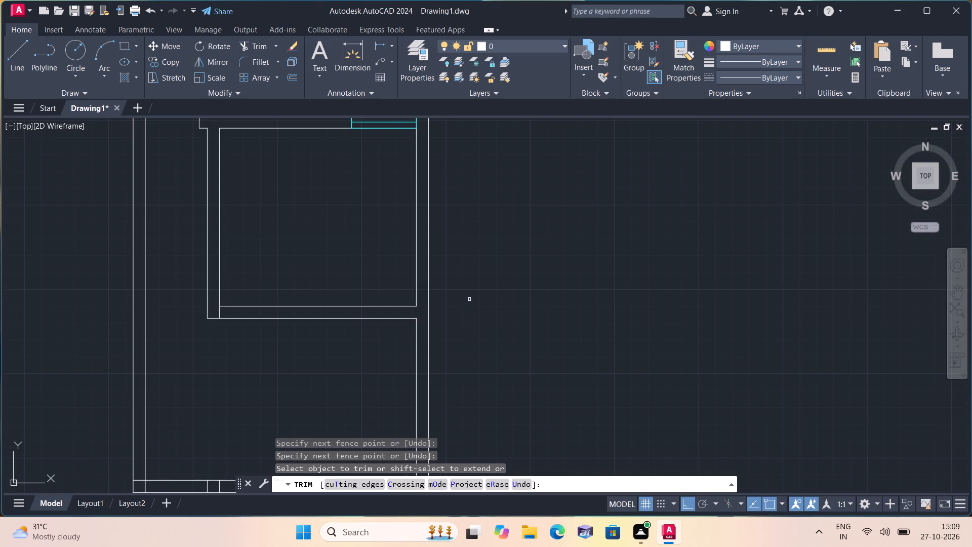
{"action": "key", "text": "Escape"}
Offset the right outer wall's lower inner line 5' inward, into the space below the room.
{"action": "middle_click_drag", "start_coordinate": [481, 305], "coordinate": [465, 302]}
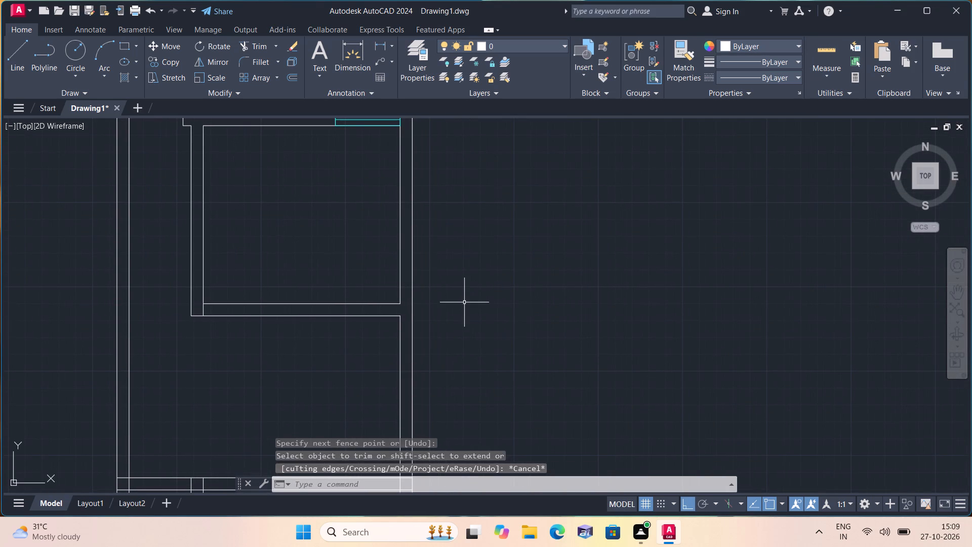
{"action": "type", "text": "off"}
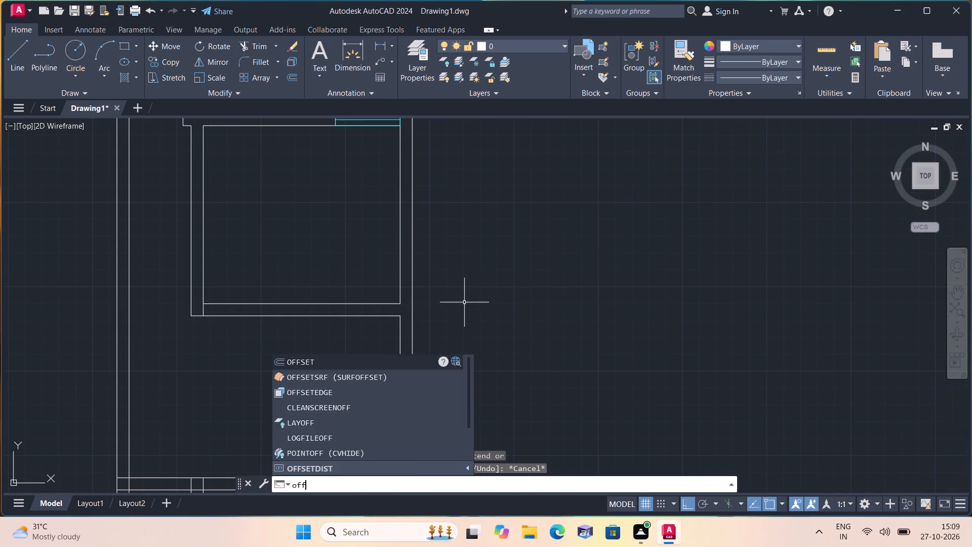
{"action": "key", "text": "space"}
{"action": "type", "text": "5'"}
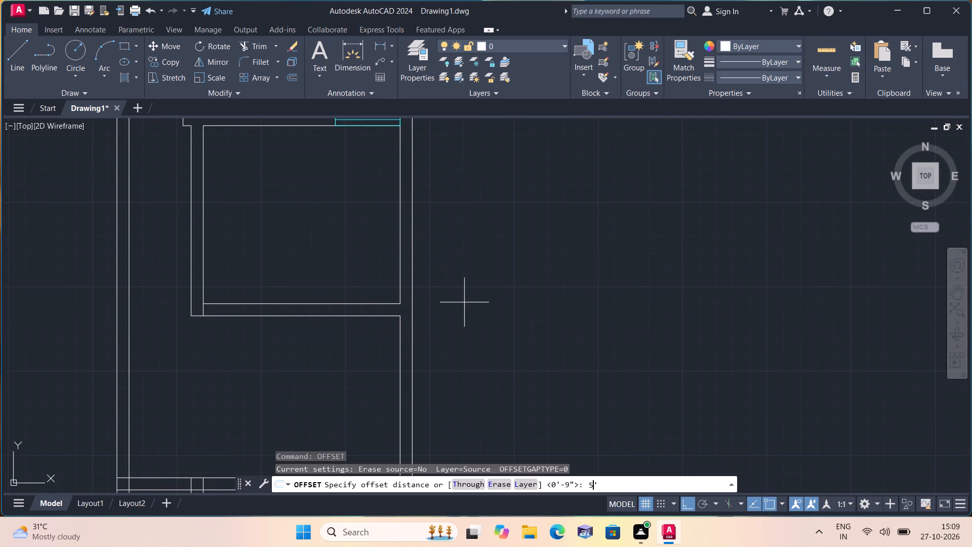
{"action": "key", "text": "space"}
{"action": "middle_click_drag", "start_coordinate": [460, 373], "coordinate": [443, 296]}
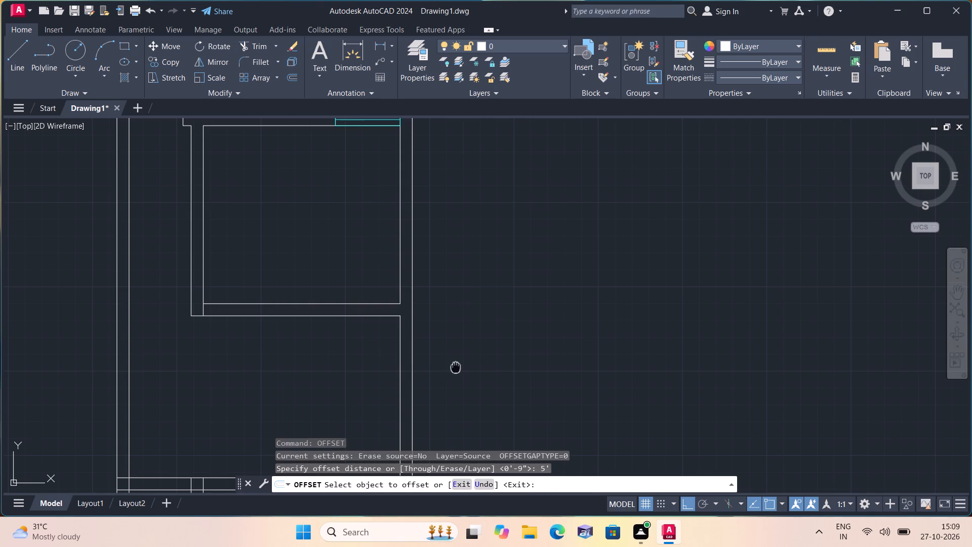
{"action": "middle_click_drag", "start_coordinate": [443, 296], "coordinate": [446, 244]}
{"action": "scroll", "coordinate": [444, 253], "scroll_direction": "down", "scroll_amount": 1}
{"action": "left_click_drag", "start_coordinate": [409, 267], "coordinate": [403, 265]}
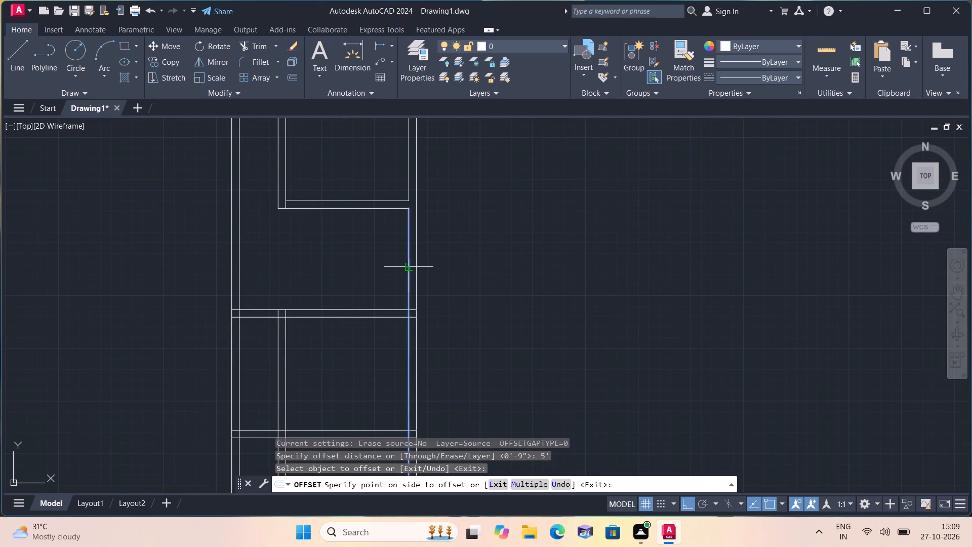
{"action": "left_click", "coordinate": [319, 263]}
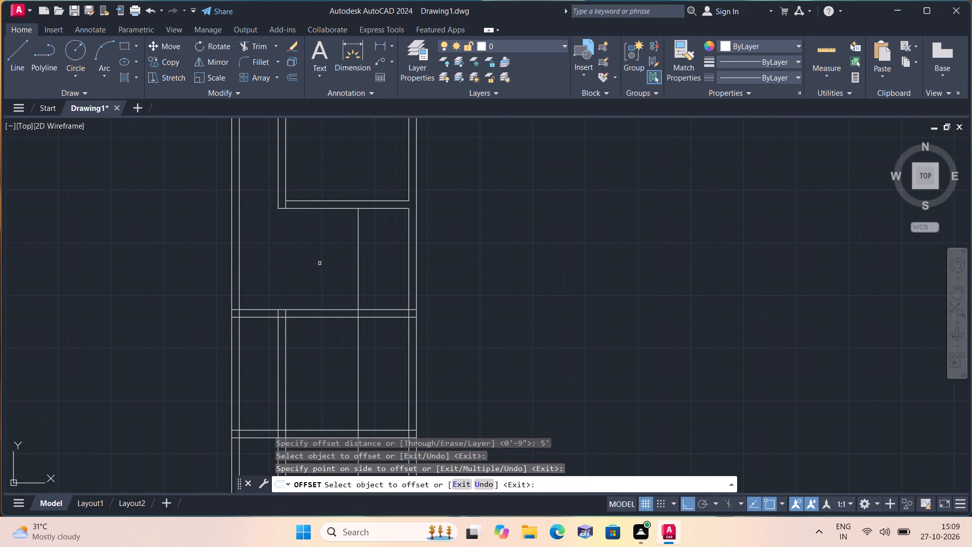
{"action": "key", "text": "space"}
Offset the new vertical line 9" to the left for the wall's thickness.
{"action": "key", "text": "space"}
{"action": "key", "text": "9"}
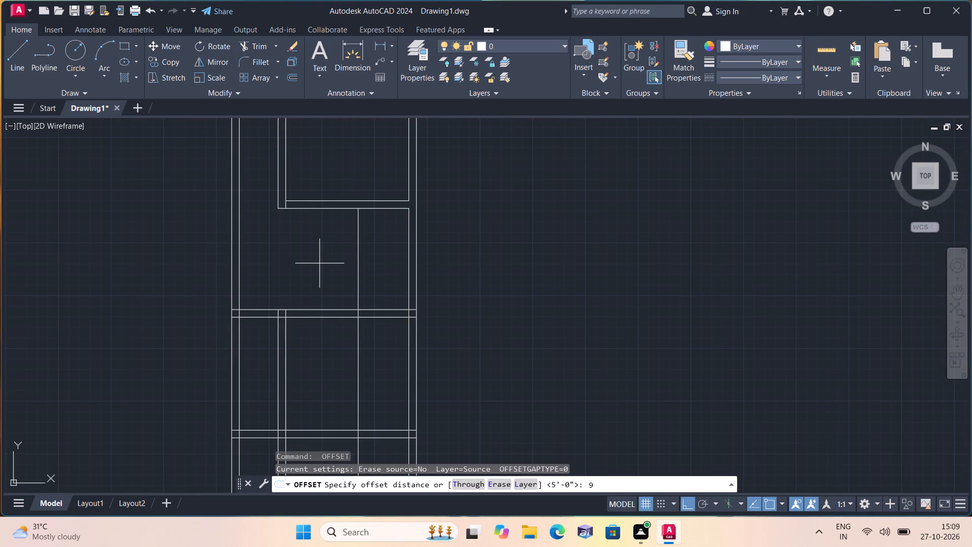
{"action": "type", "text": "\""}
{"action": "key", "text": "space"}
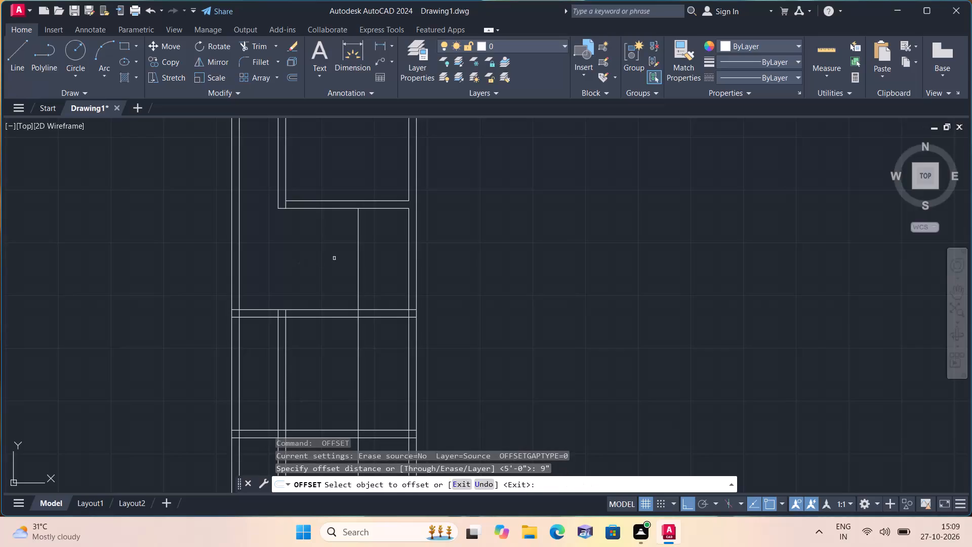
{"action": "left_click", "coordinate": [358, 264]}
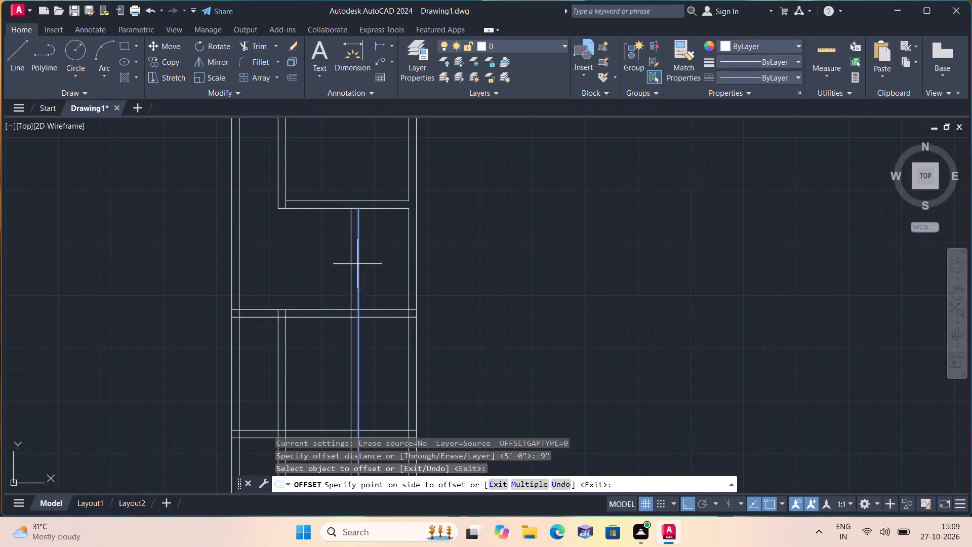
{"action": "left_click", "coordinate": [328, 251]}
{"action": "key", "text": "space"}
Trim the new vertical wall's two lines where they cross the horizontal wall below.
{"action": "type", "text": "trim"}
{"action": "key", "text": "space"}
{"action": "scroll", "coordinate": [350, 295], "scroll_direction": "up", "scroll_amount": 1}
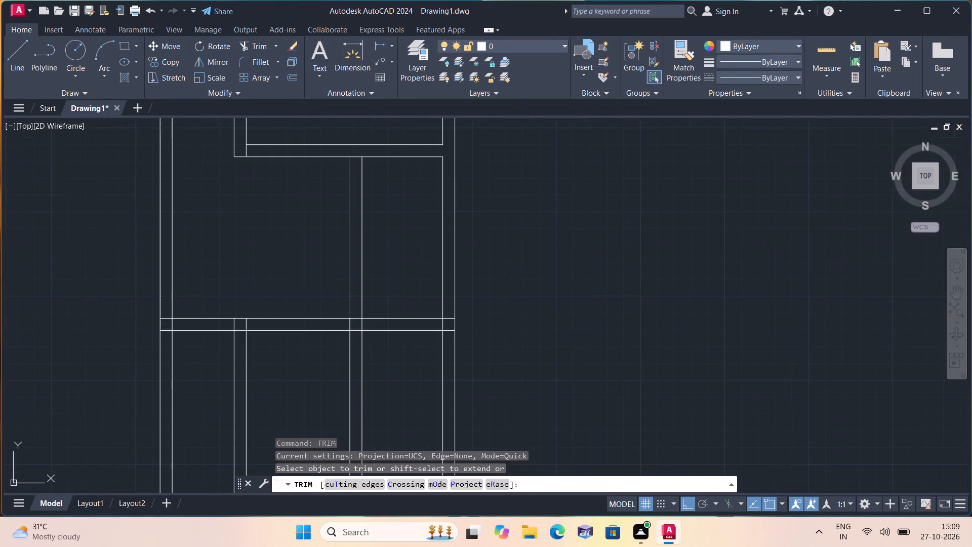
{"action": "left_click", "coordinate": [348, 329]}
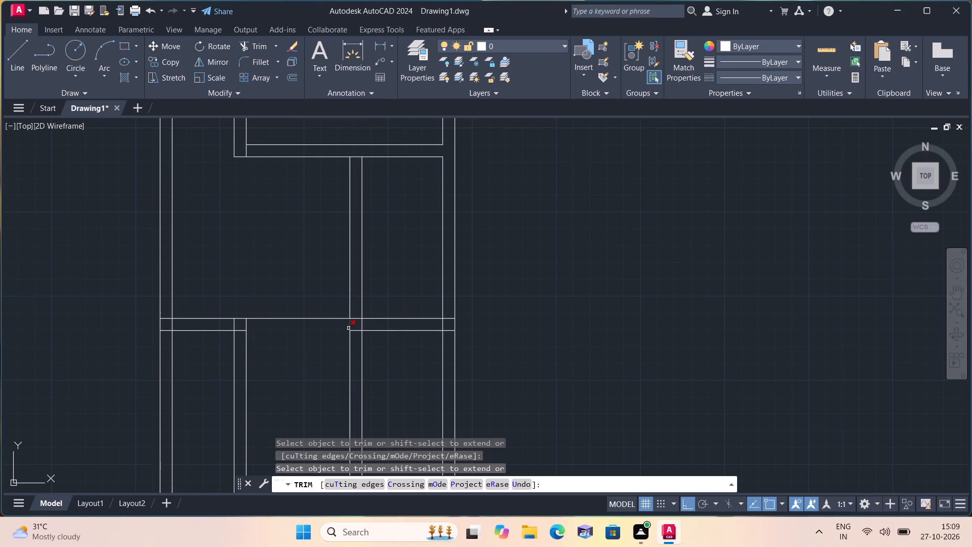
{"action": "key", "text": "ctrl+z"}
{"action": "scroll", "coordinate": [347, 322], "scroll_direction": "up", "scroll_amount": 2}
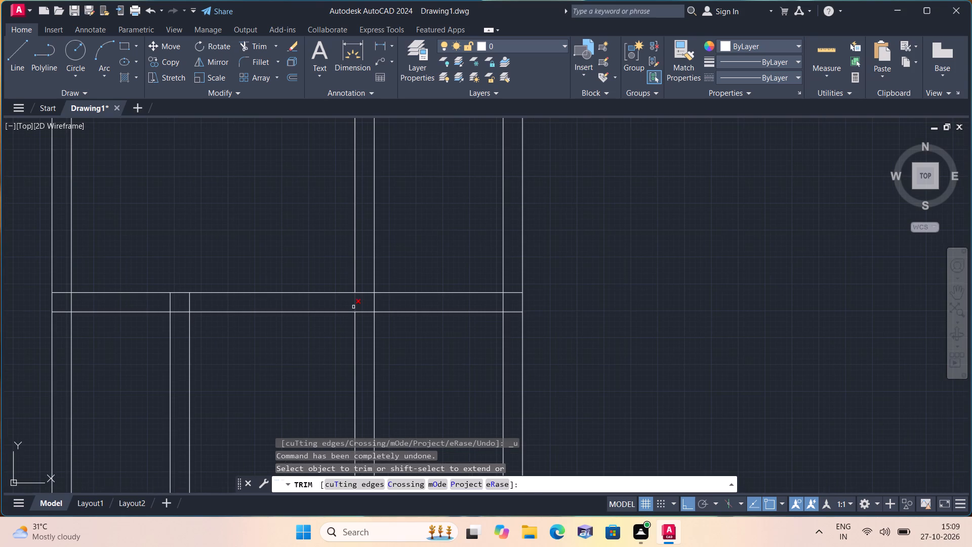
{"action": "left_click", "coordinate": [353, 307]}
{"action": "left_click", "coordinate": [375, 304]}
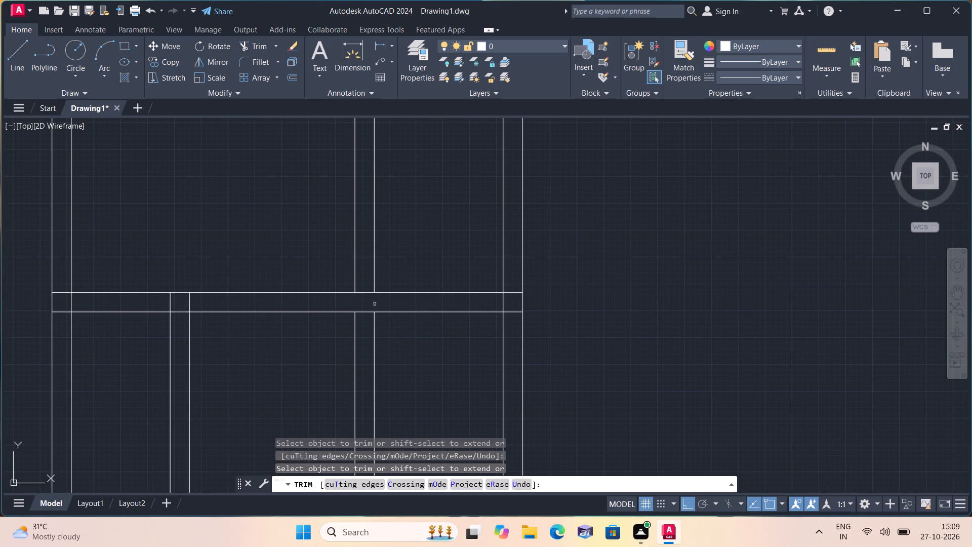
{"action": "key", "text": "space"}
Erase the two remaining lines of the new vertical wall below the horizontal wall.
{"action": "scroll", "coordinate": [374, 299], "scroll_direction": "down", "scroll_amount": 1}
{"action": "left_click", "coordinate": [383, 335]}
{"action": "left_click", "coordinate": [342, 330]}
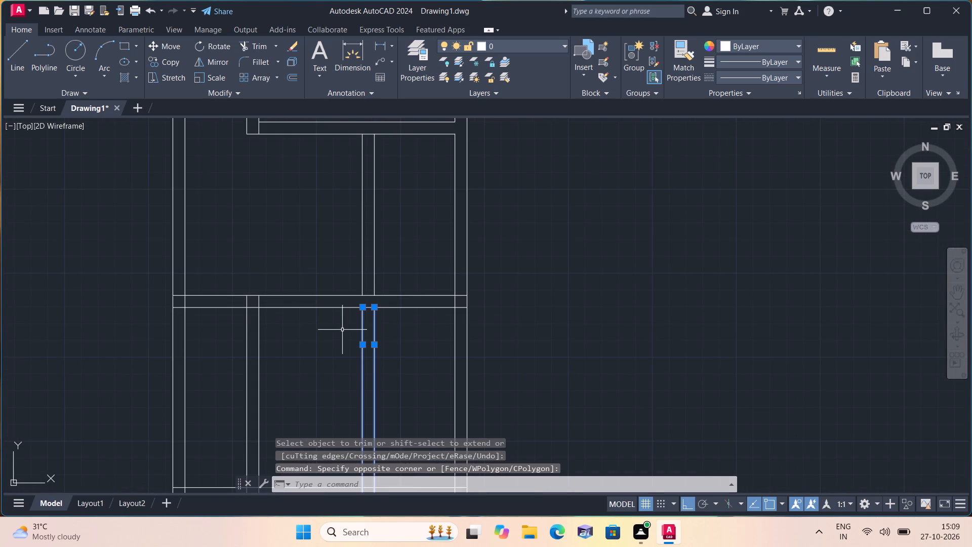
{"action": "key", "text": "Delete"}
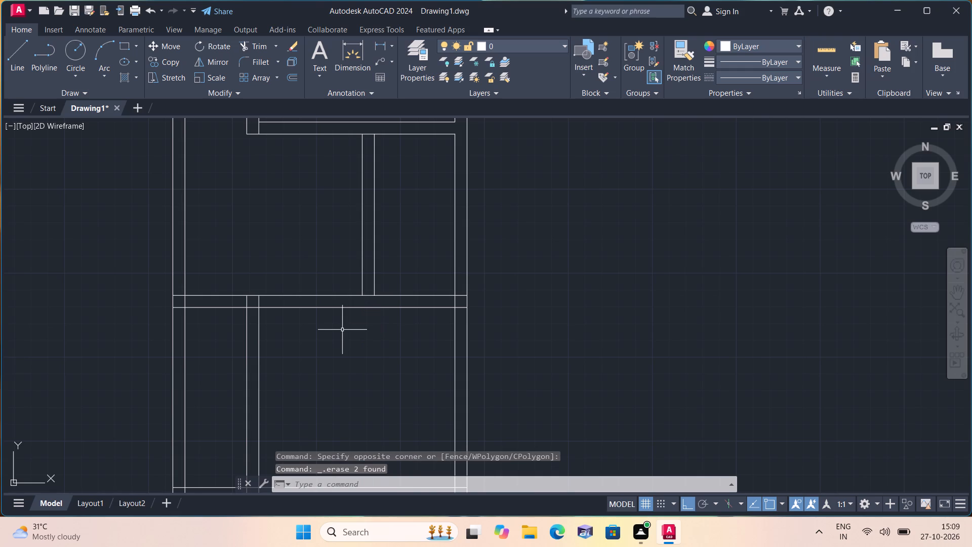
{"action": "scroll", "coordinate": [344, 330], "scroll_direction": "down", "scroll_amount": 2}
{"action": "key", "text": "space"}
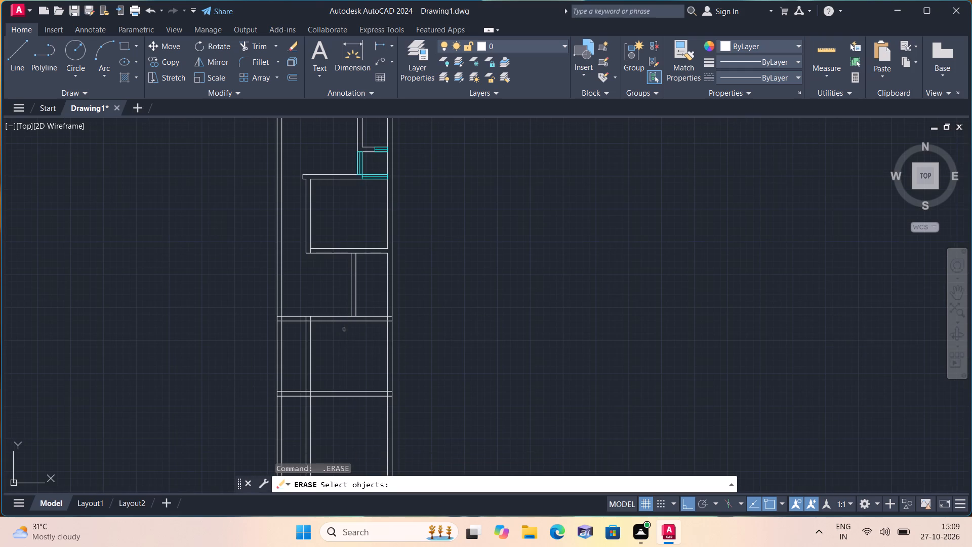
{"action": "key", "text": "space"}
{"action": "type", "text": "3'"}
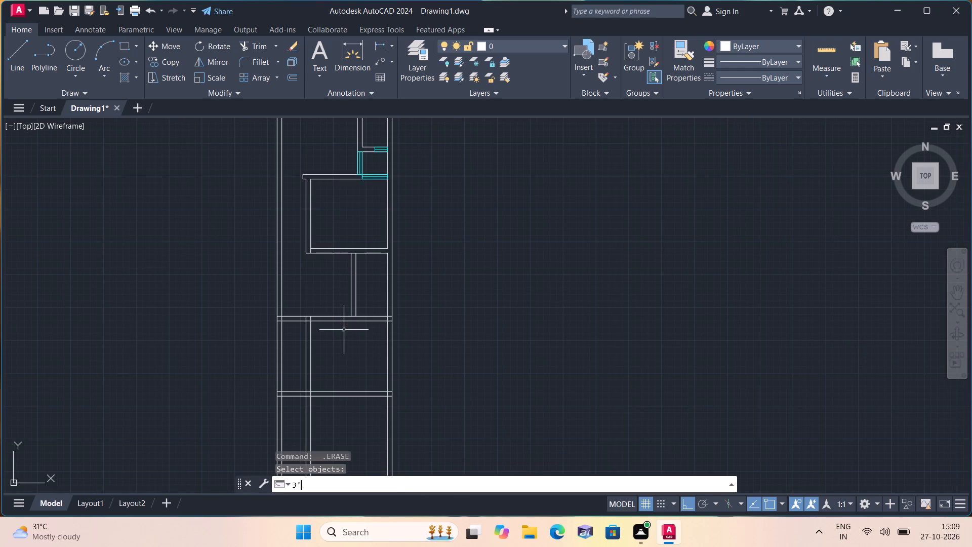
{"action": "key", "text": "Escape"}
Offset the lower line of the room's bottom wall 3' downward.
{"action": "type", "text": "offset"}
{"action": "key", "text": "space"}
{"action": "type", "text": "3'"}
{"action": "key", "text": "space"}
{"action": "scroll", "coordinate": [355, 254], "scroll_direction": "up", "scroll_amount": 1}
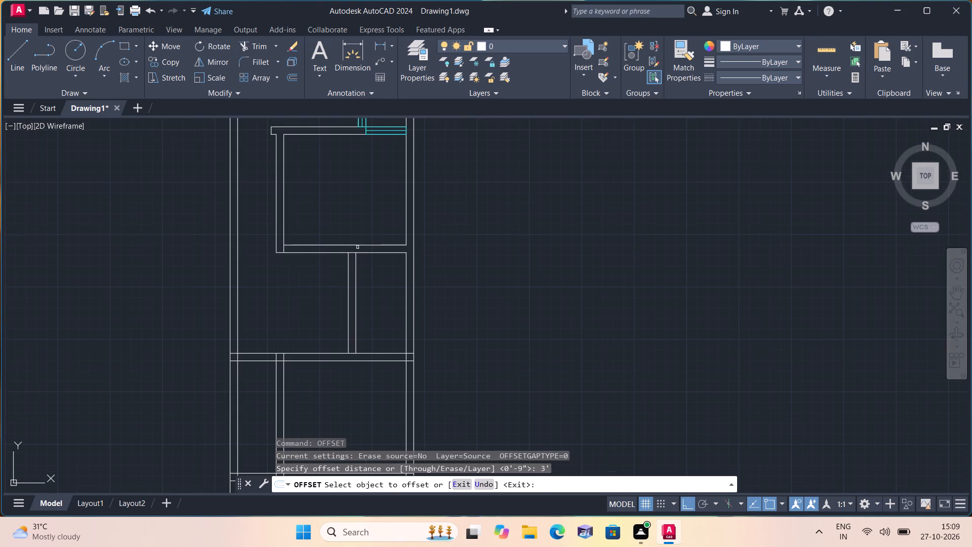
{"action": "left_click", "coordinate": [374, 252]}
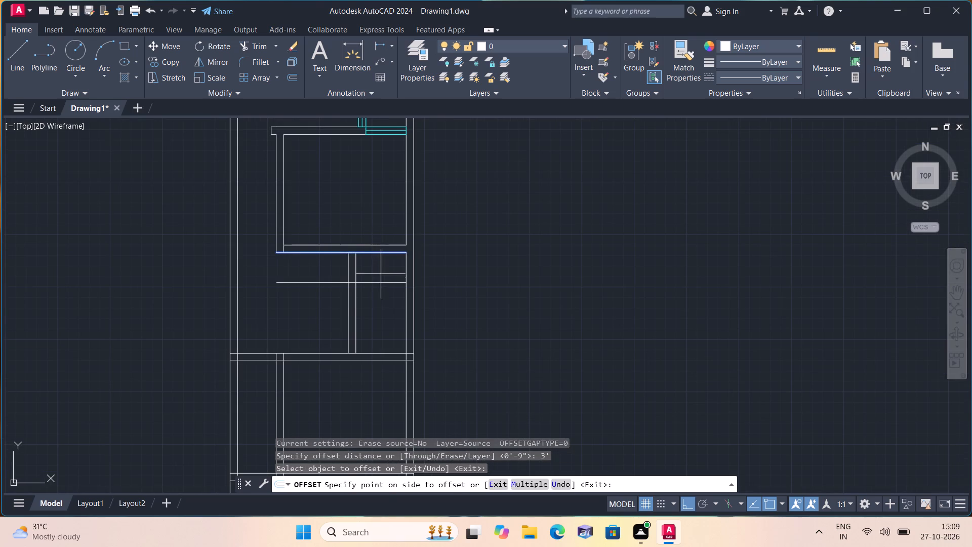
{"action": "left_click", "coordinate": [375, 315]}
{"action": "key", "text": "space"}
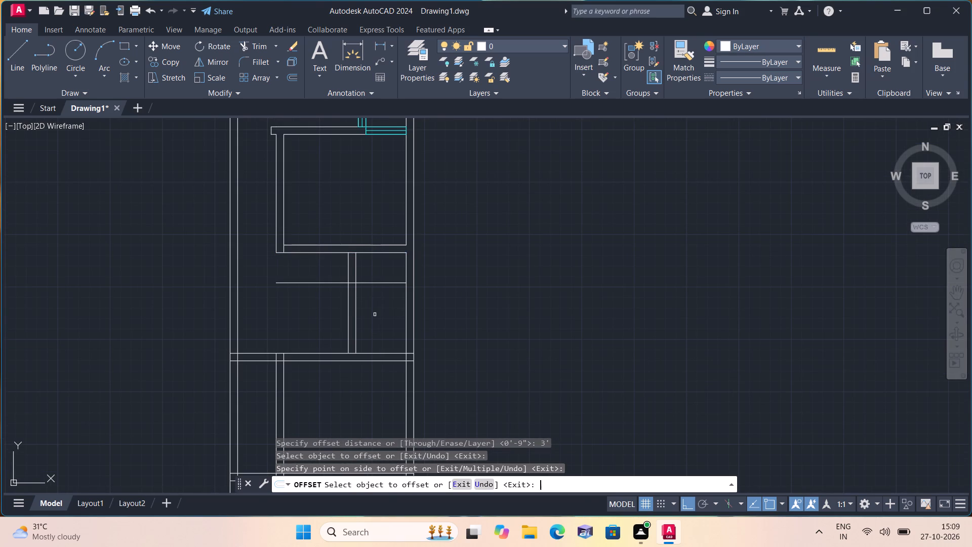
Offset the new horizontal line below the room's bottom wall 9" downward for the wall's thickness.
{"action": "key", "text": "space"}
{"action": "type", "text": "9\""}
{"action": "key", "text": "space"}
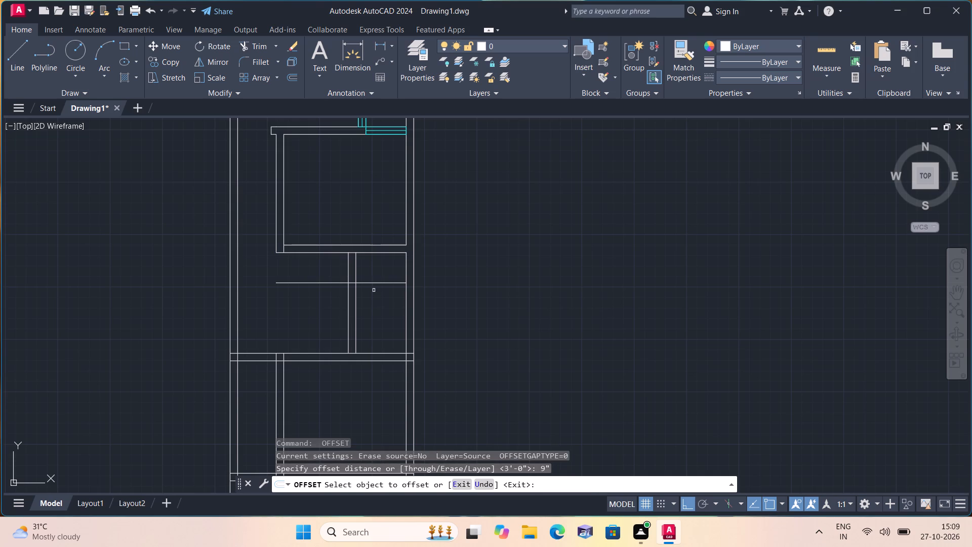
{"action": "left_click", "coordinate": [374, 282]}
{"action": "left_click", "coordinate": [386, 310]}
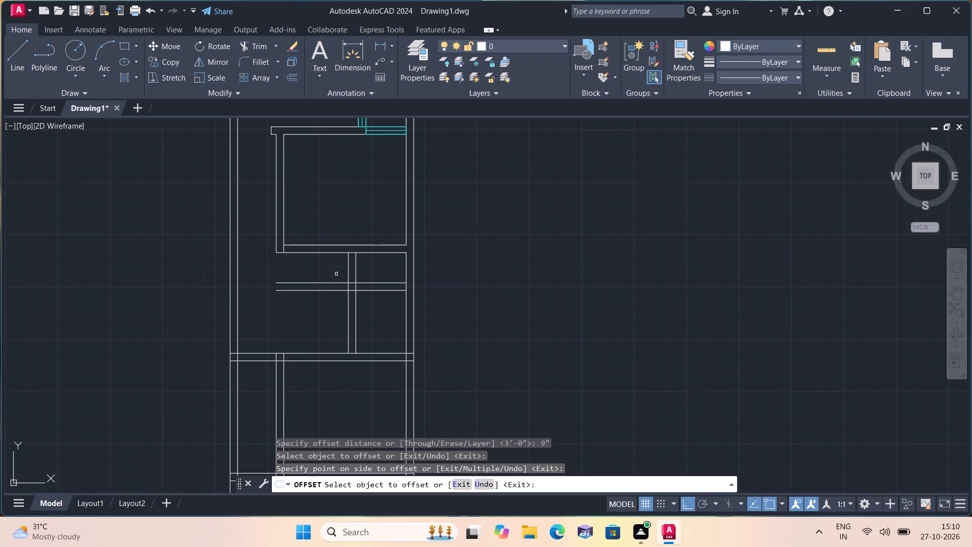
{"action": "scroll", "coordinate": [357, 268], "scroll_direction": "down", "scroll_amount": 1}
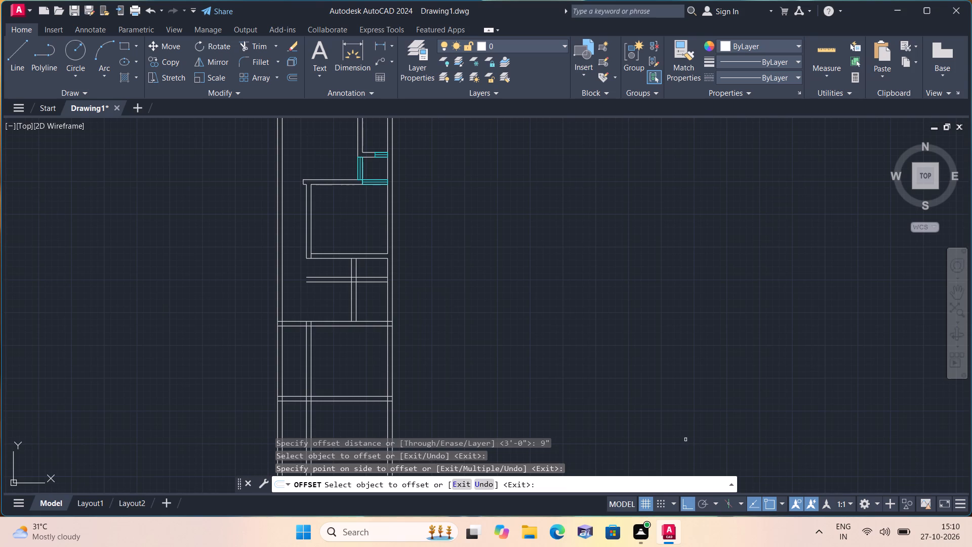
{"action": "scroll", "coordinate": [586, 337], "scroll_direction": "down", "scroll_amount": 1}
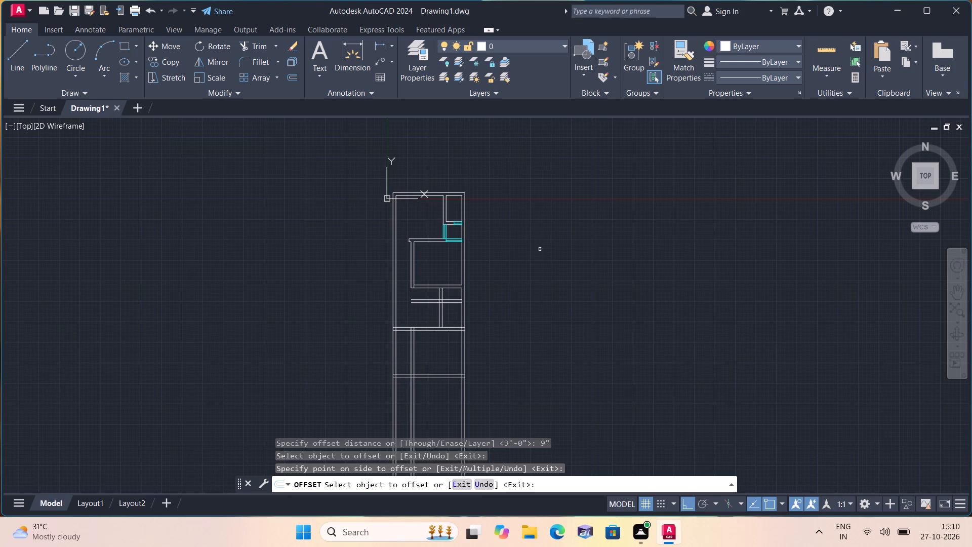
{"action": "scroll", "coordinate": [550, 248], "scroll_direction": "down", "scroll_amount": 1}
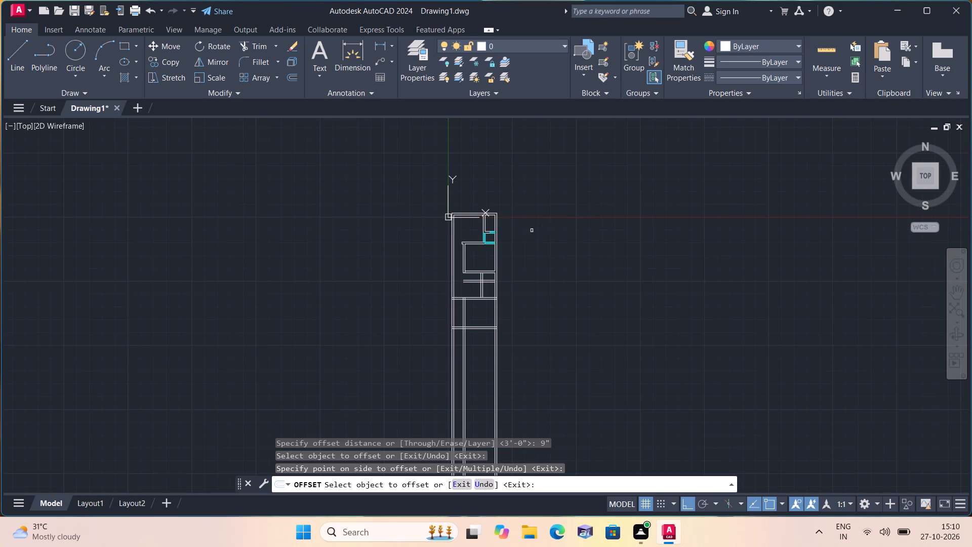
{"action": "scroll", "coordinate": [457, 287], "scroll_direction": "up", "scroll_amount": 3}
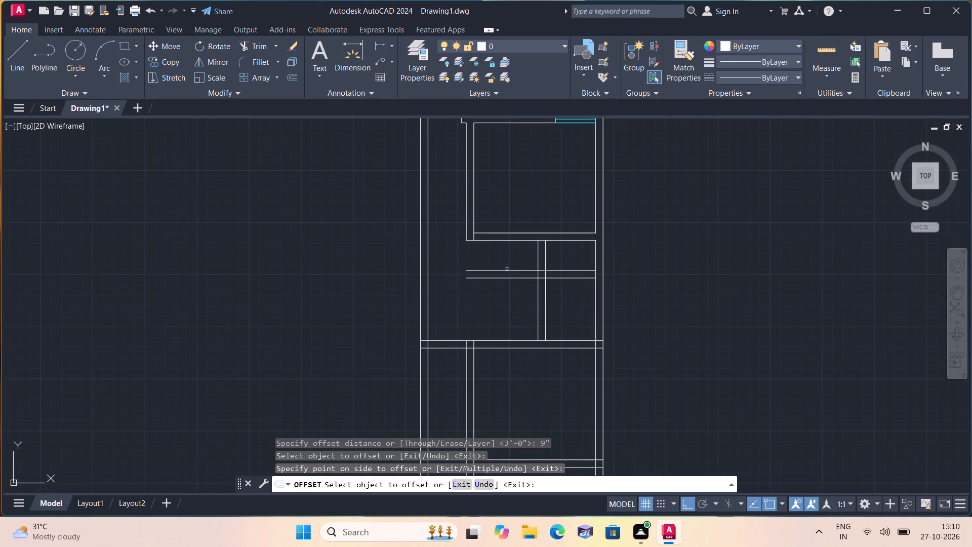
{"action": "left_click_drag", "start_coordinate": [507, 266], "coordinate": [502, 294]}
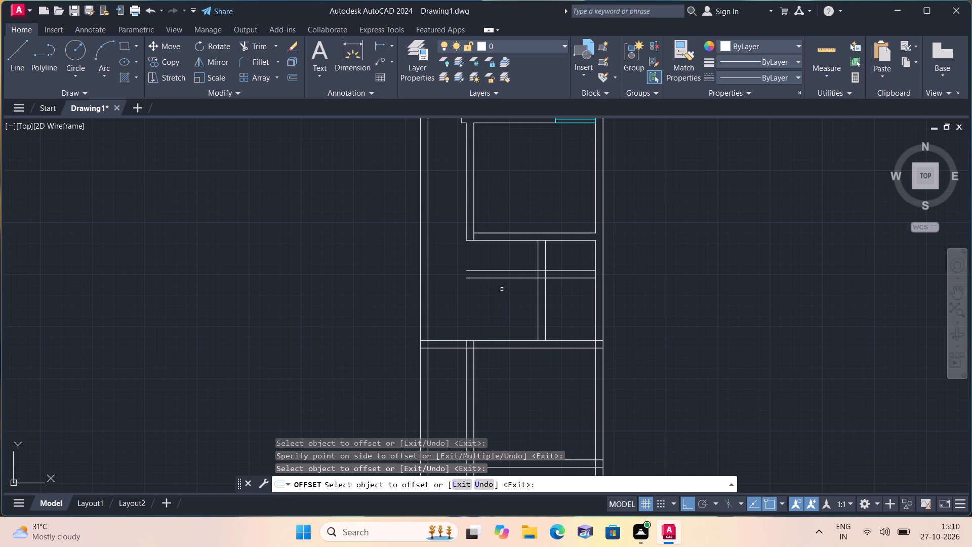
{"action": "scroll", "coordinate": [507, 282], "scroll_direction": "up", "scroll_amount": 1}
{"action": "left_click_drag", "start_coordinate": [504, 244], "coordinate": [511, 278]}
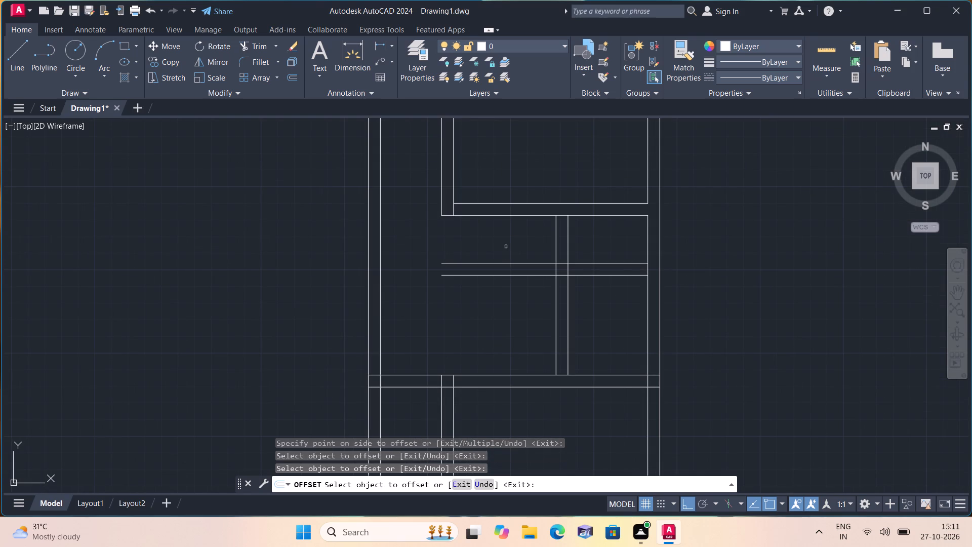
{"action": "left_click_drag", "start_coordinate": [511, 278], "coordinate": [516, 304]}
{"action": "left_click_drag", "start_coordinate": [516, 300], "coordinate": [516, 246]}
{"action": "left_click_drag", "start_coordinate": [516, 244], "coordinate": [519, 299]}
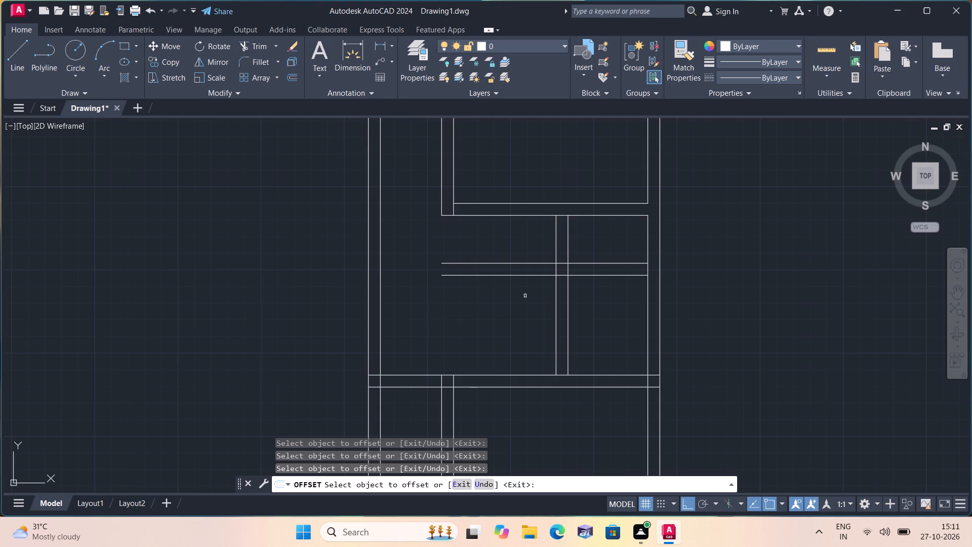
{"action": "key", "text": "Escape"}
Trim away the new horizontal wall's two lines to the left of the short vertical wall.
{"action": "type", "text": "tr"}
{"action": "type", "text": "im"}
{"action": "key", "text": "space"}
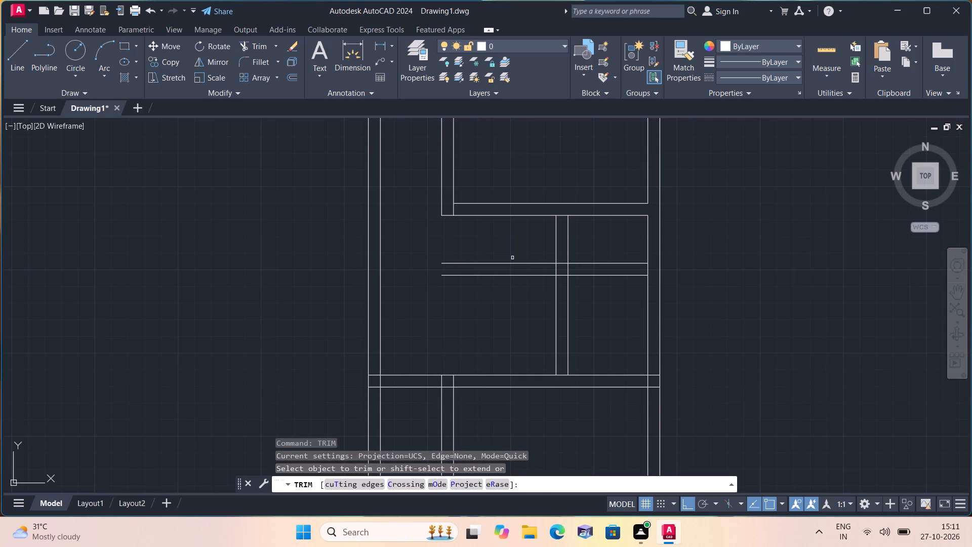
{"action": "left_click_drag", "start_coordinate": [512, 241], "coordinate": [508, 264]}
{"action": "left_click", "coordinate": [495, 309]}
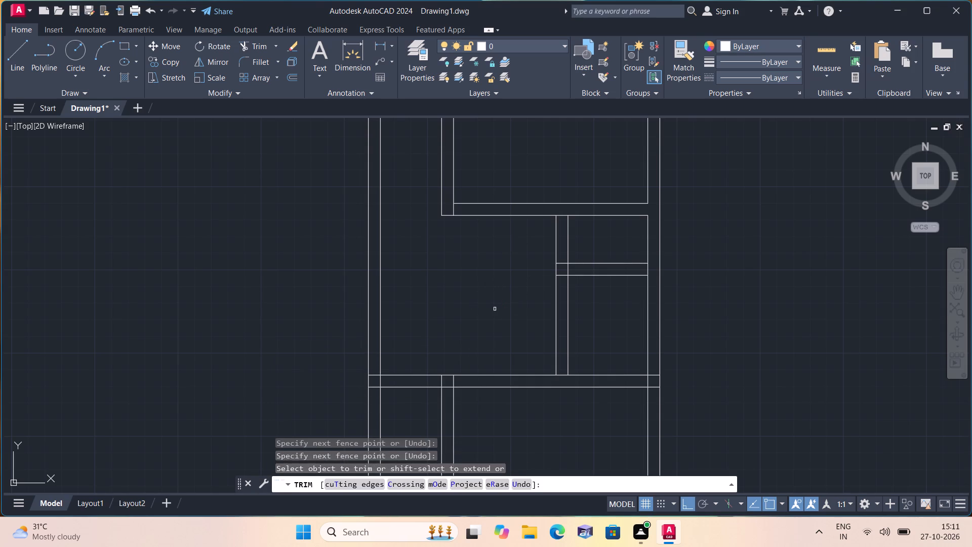
Trim the inner crossing segments where the new horizontal wall meets the short vertical wall.
{"action": "scroll", "coordinate": [501, 285], "scroll_direction": "down", "scroll_amount": 1}
{"action": "scroll", "coordinate": [554, 274], "scroll_direction": "up", "scroll_amount": 2}
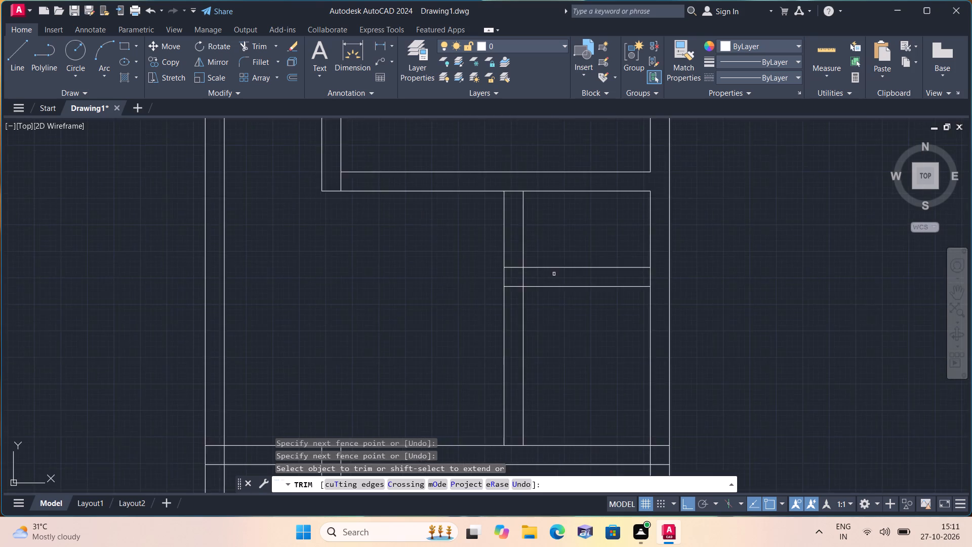
{"action": "scroll", "coordinate": [552, 273], "scroll_direction": "up", "scroll_amount": 1}
{"action": "left_click", "coordinate": [546, 273]}
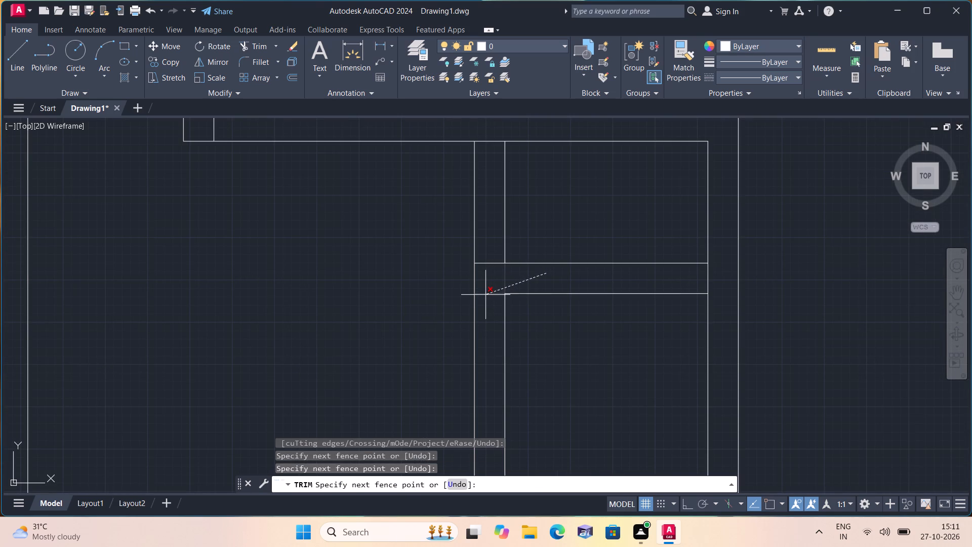
{"action": "left_click", "coordinate": [485, 295]}
Trim away the short vertical wall's right line between the room's bottom wall and the new horizontal wall.
{"action": "scroll", "coordinate": [502, 280], "scroll_direction": "down", "scroll_amount": 1}
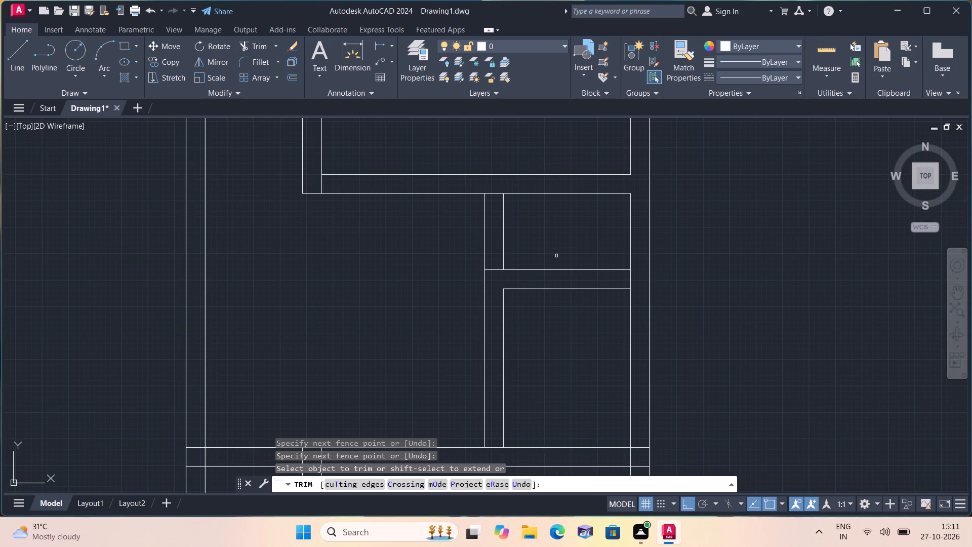
{"action": "middle_click_drag", "start_coordinate": [570, 239], "coordinate": [596, 321]}
{"action": "scroll", "coordinate": [570, 239], "scroll_direction": "down", "scroll_amount": 1}
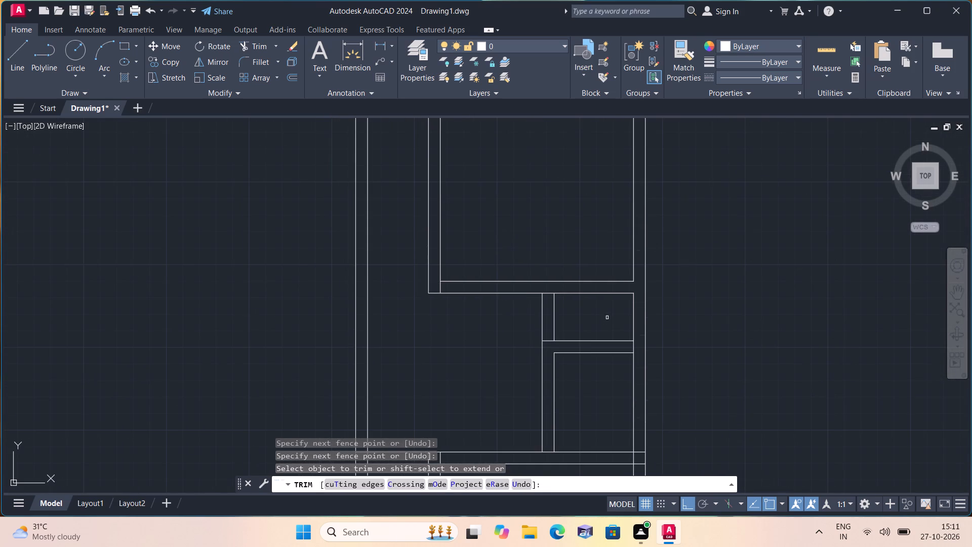
{"action": "scroll", "coordinate": [615, 308], "scroll_direction": "down", "scroll_amount": 1}
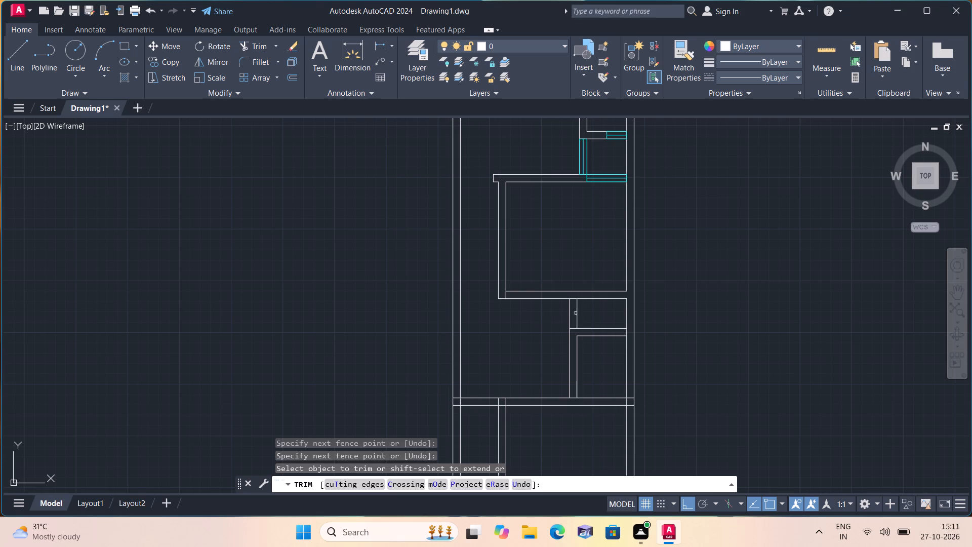
{"action": "left_click", "coordinate": [576, 309]}
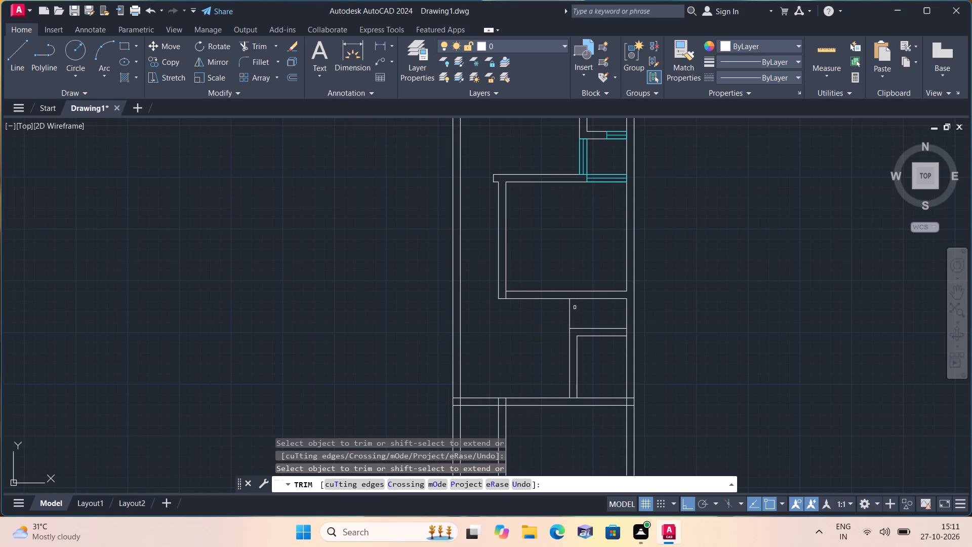
{"action": "scroll", "coordinate": [502, 298], "scroll_direction": "up", "scroll_amount": 1}
{"action": "middle_click_drag", "start_coordinate": [557, 263], "coordinate": [627, 322]}
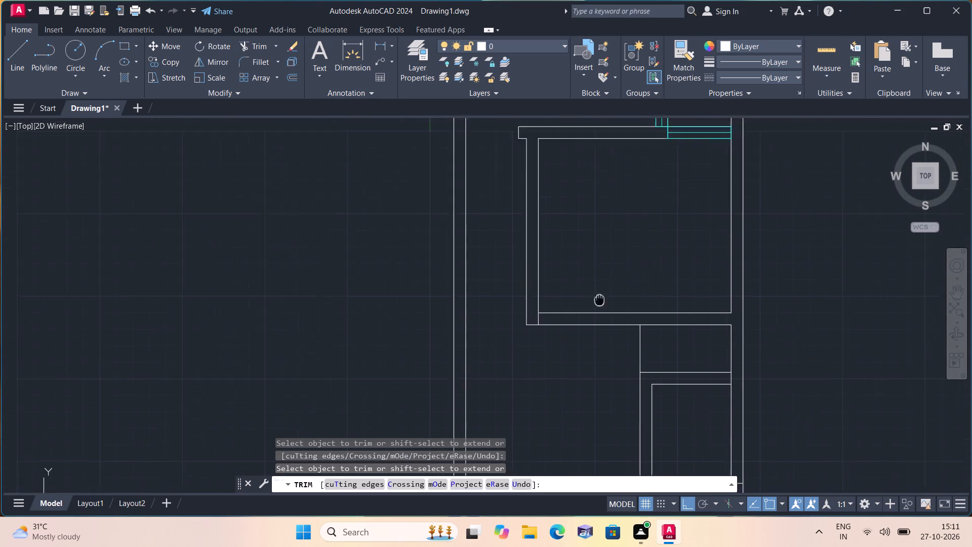
{"action": "scroll", "coordinate": [581, 208], "scroll_direction": "down", "scroll_amount": 1}
{"action": "middle_click_drag", "start_coordinate": [629, 225], "coordinate": [629, 230]}
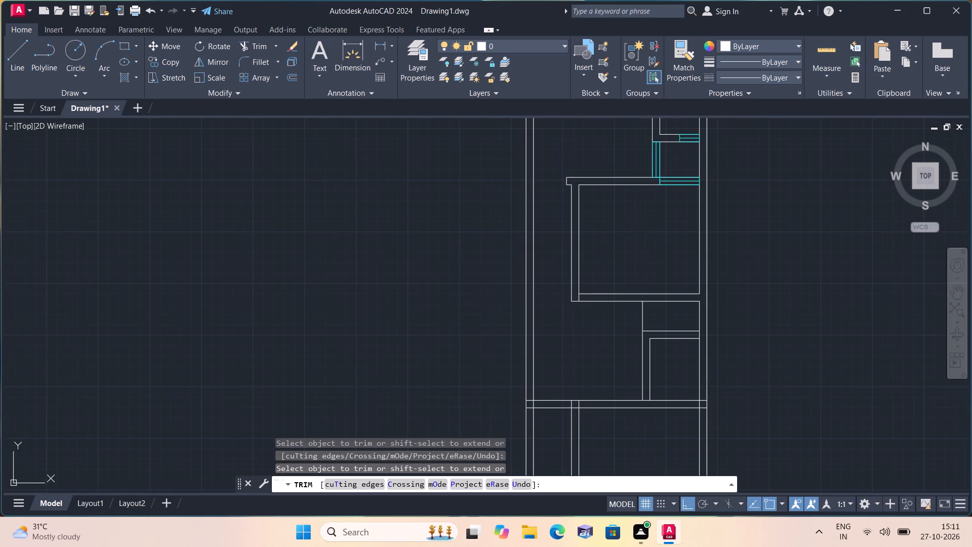
{"action": "middle_click_drag", "start_coordinate": [629, 230], "coordinate": [602, 348]}
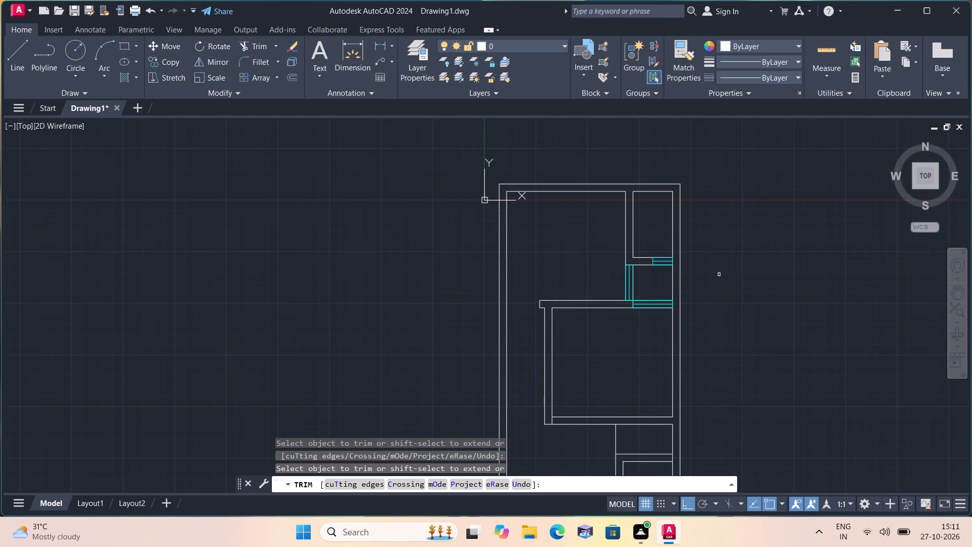
{"action": "key", "text": "space"}
Draw a line across the plan's top vertical wall at its right line's midpoint, continue 1' upward, and cross back over the wall.
{"action": "type", "text": "l"}
{"action": "key", "text": "space"}
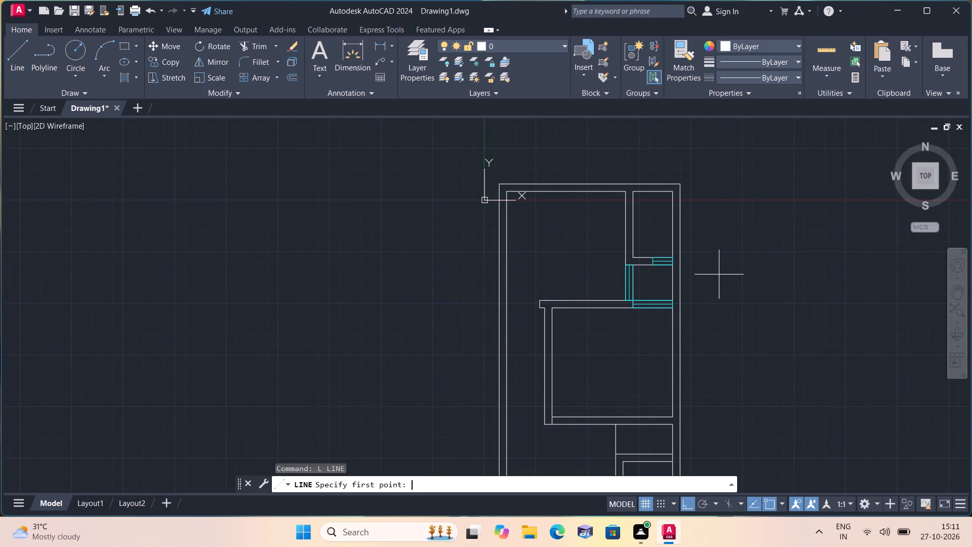
{"action": "scroll", "coordinate": [644, 225], "scroll_direction": "up", "scroll_amount": 1}
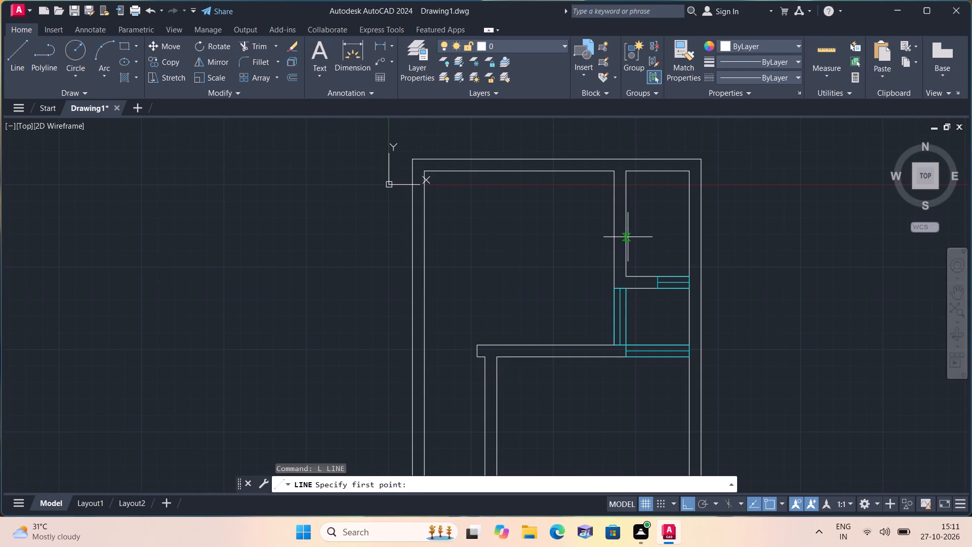
{"action": "left_click", "coordinate": [624, 222]}
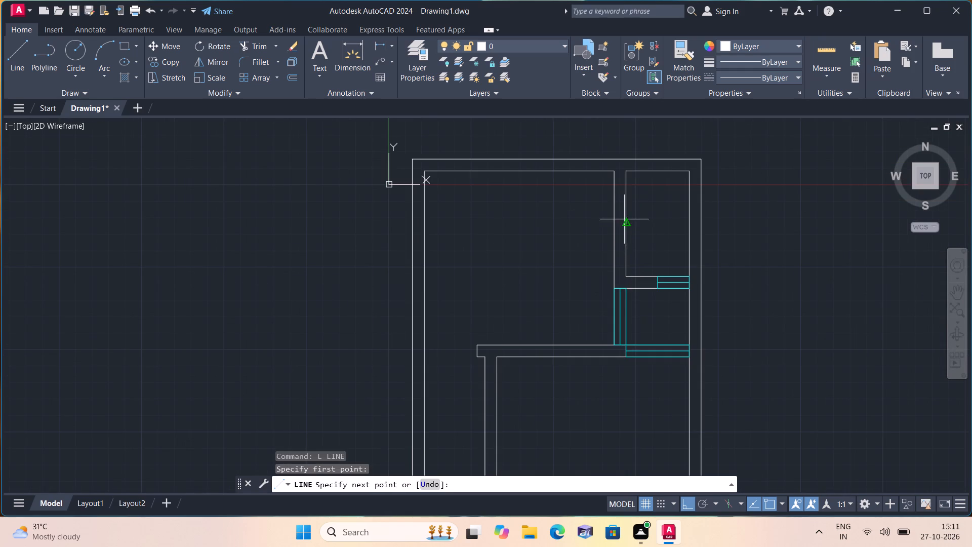
{"action": "left_click", "coordinate": [611, 222]}
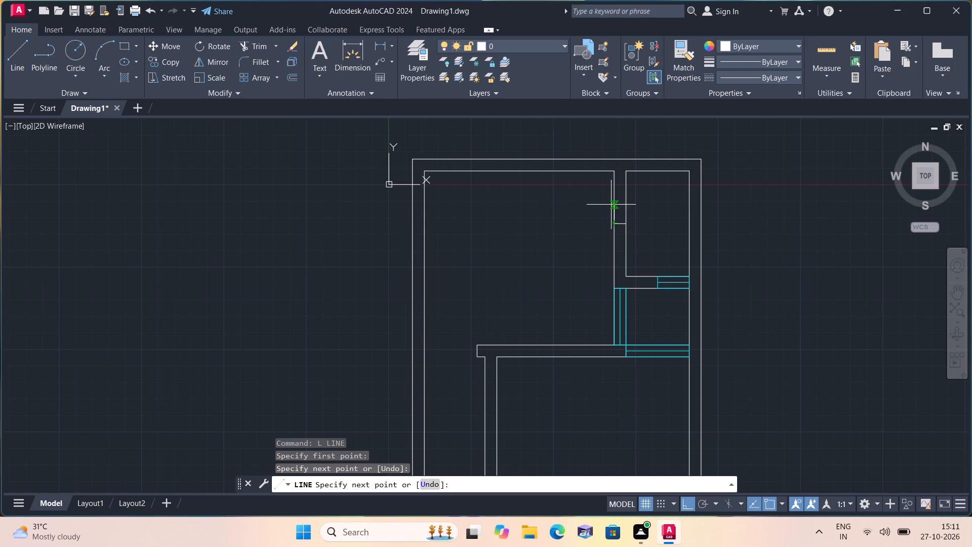
{"action": "type", "text": "1'"}
{"action": "key", "text": "space"}
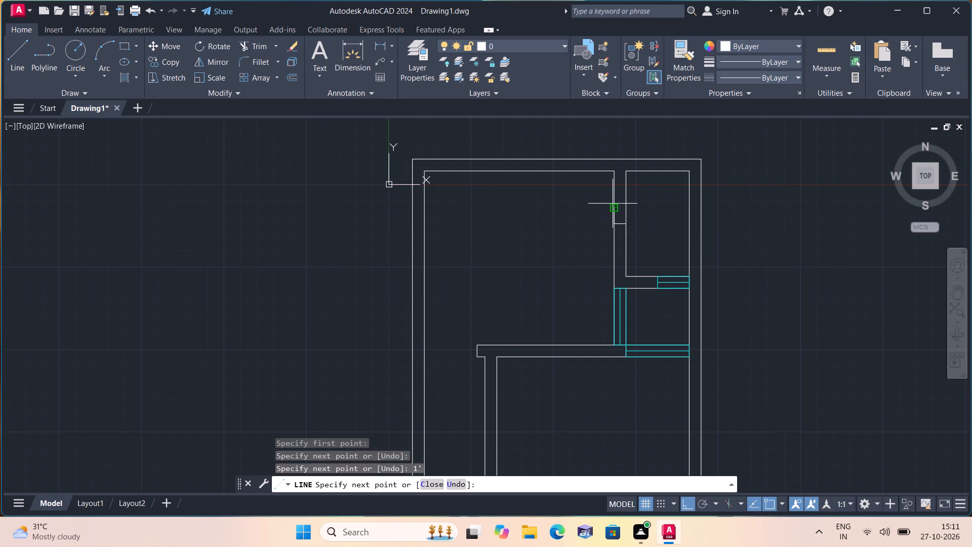
{"action": "left_click", "coordinate": [626, 210]}
{"action": "key", "text": "space"}
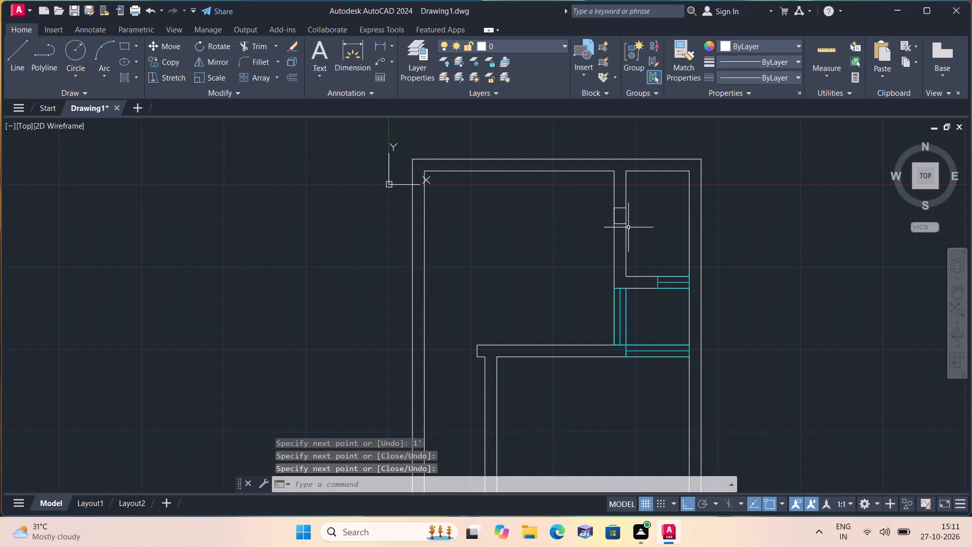
From the left end of the midpoint cross line, draw a line 1' downward and across the wall.
{"action": "key", "text": "space"}
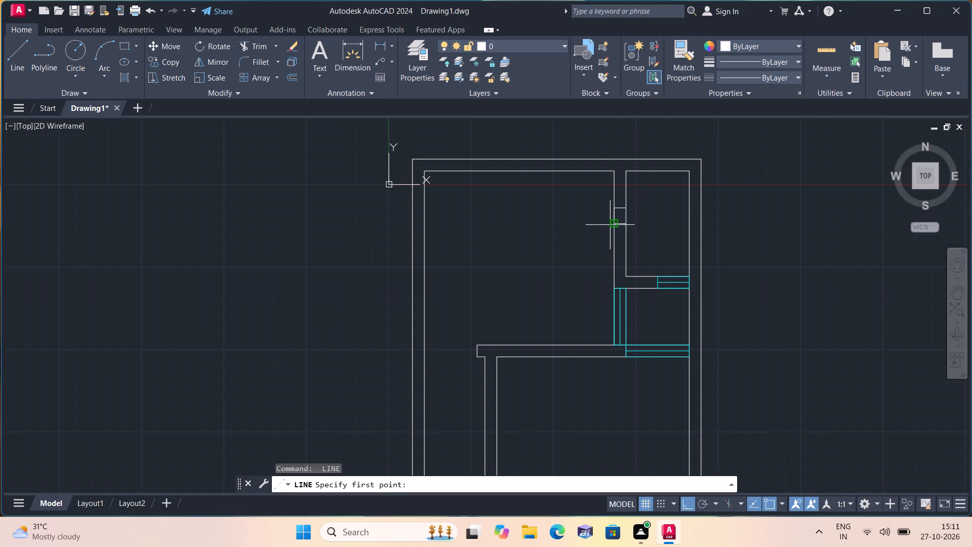
{"action": "left_click", "coordinate": [611, 225]}
{"action": "key", "text": "1"}
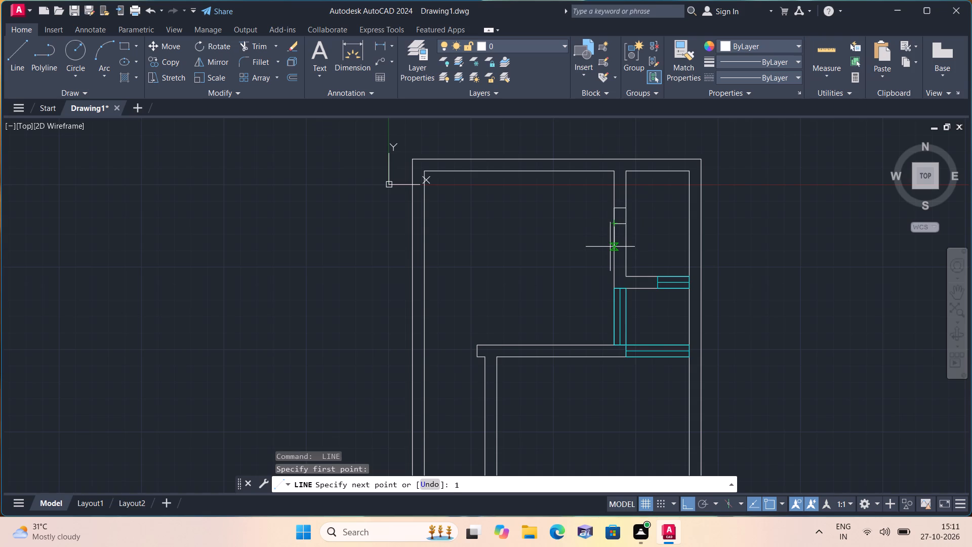
{"action": "type", "text": "'"}
{"action": "key", "text": "space"}
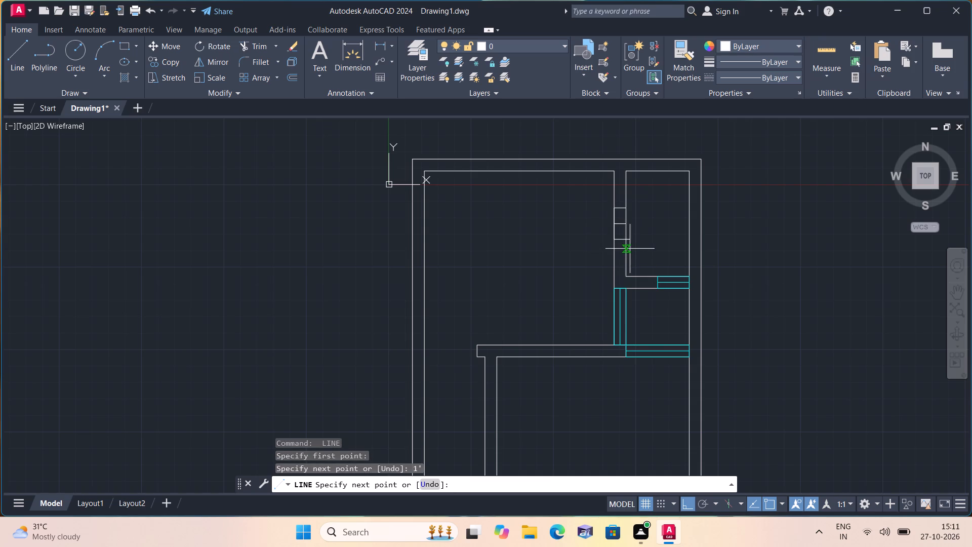
{"action": "left_click", "coordinate": [623, 241]}
{"action": "key", "text": "space"}
Trim the wall lines and the middle cross line between the two outer cross lines to open a gap in the wall.
{"action": "scroll", "coordinate": [640, 240], "scroll_direction": "up", "scroll_amount": 3}
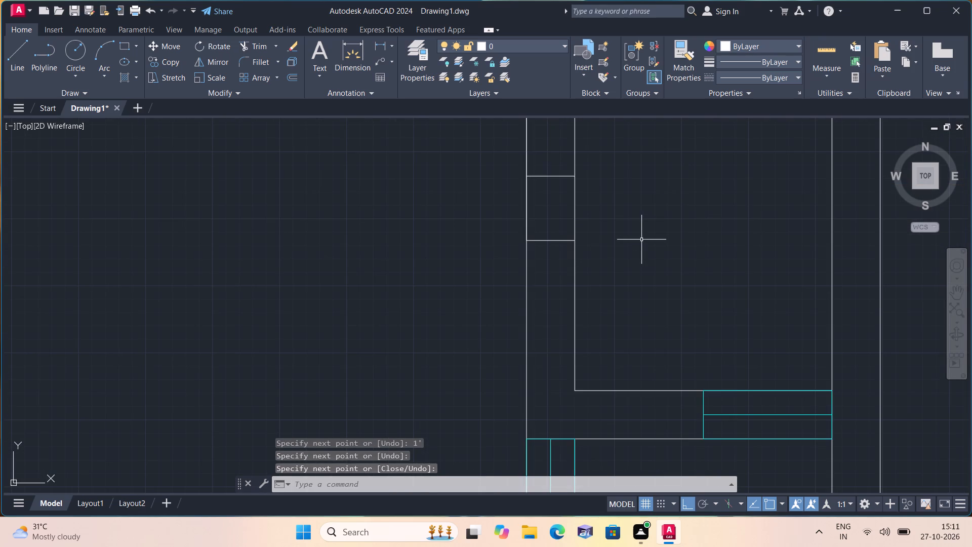
{"action": "type", "text": "trim"}
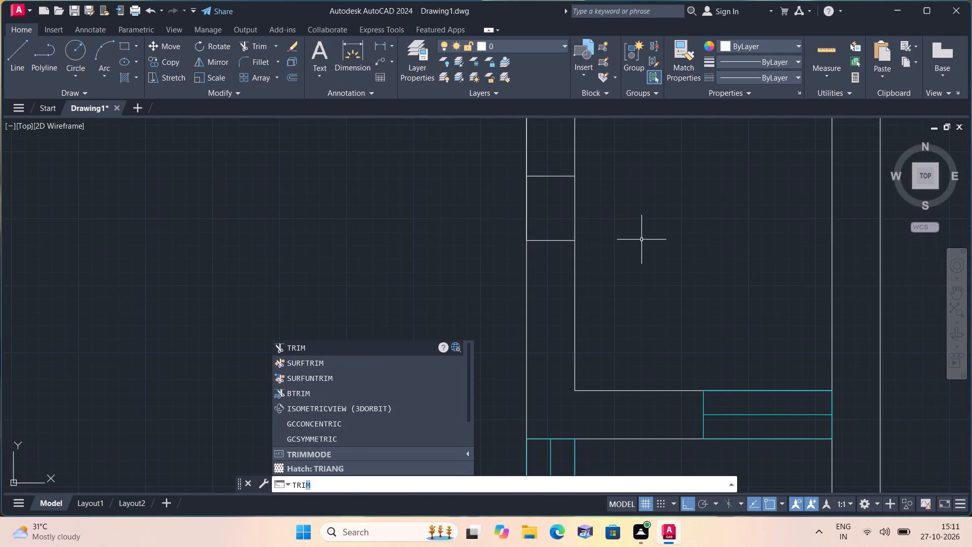
{"action": "key", "text": "space"}
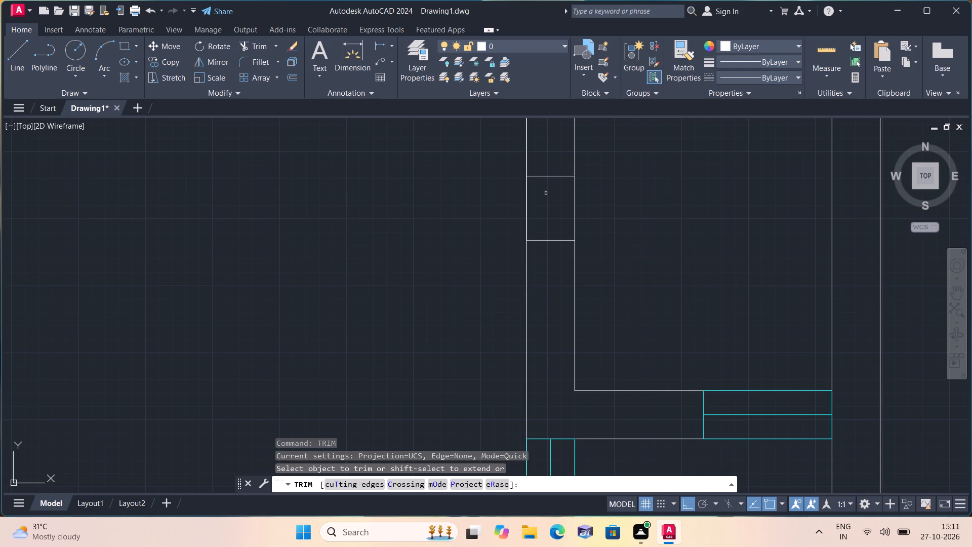
{"action": "left_click_drag", "start_coordinate": [513, 190], "coordinate": [619, 207]}
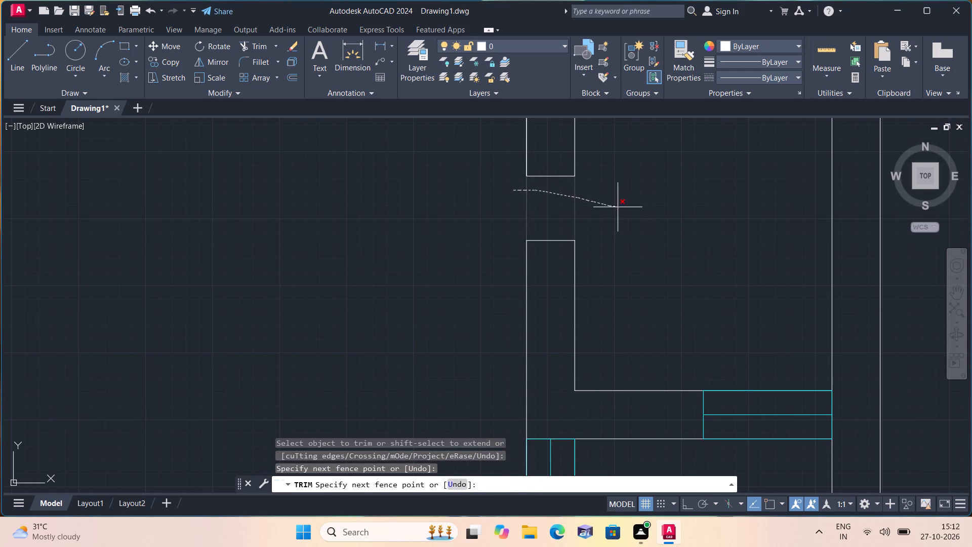
{"action": "middle_click_drag", "start_coordinate": [616, 211], "coordinate": [686, 294]}
{"action": "scroll", "coordinate": [618, 214], "scroll_direction": "down", "scroll_amount": 1}
{"action": "left_click_drag", "start_coordinate": [680, 260], "coordinate": [599, 249]}
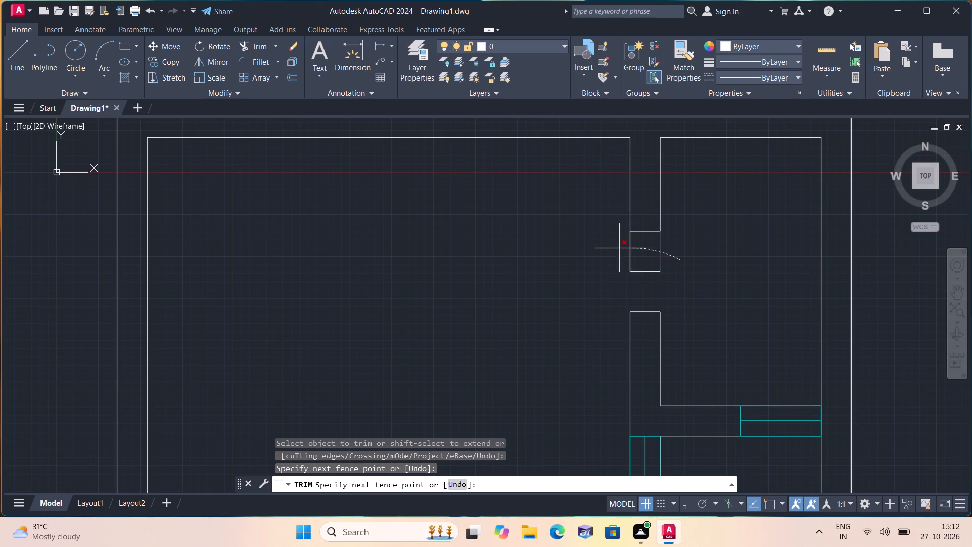
{"action": "left_click_drag", "start_coordinate": [599, 249], "coordinate": [644, 281]}
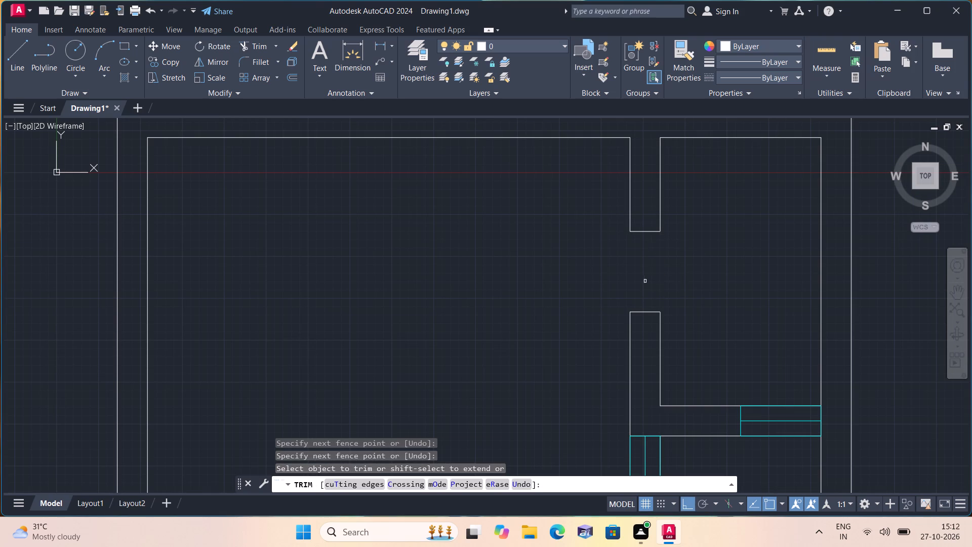
Draw a vertical line across the gap in the plan's top vertical wall, joining the midpoints of both wall ends.
{"action": "key", "text": "space"}
{"action": "type", "text": "l"}
{"action": "key", "text": "space"}
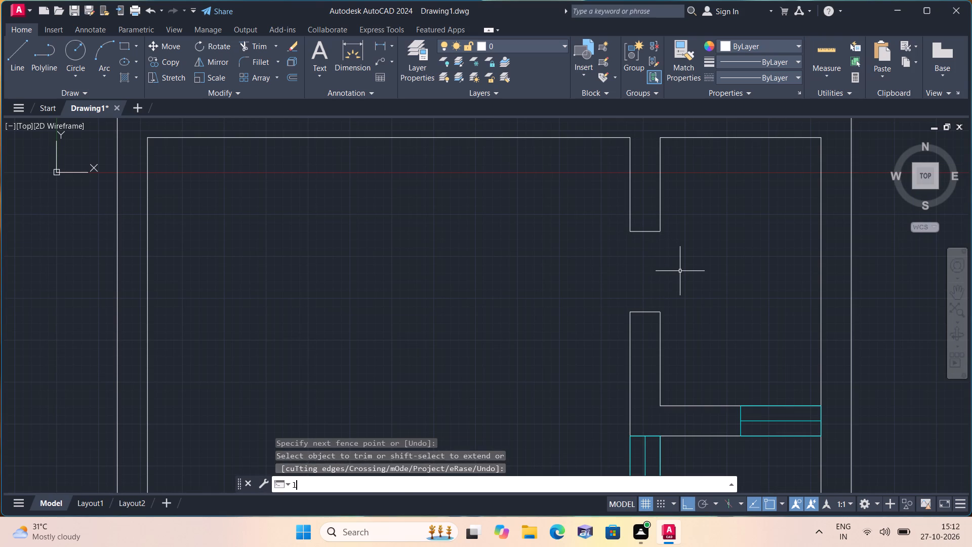
{"action": "left_click", "coordinate": [645, 229]}
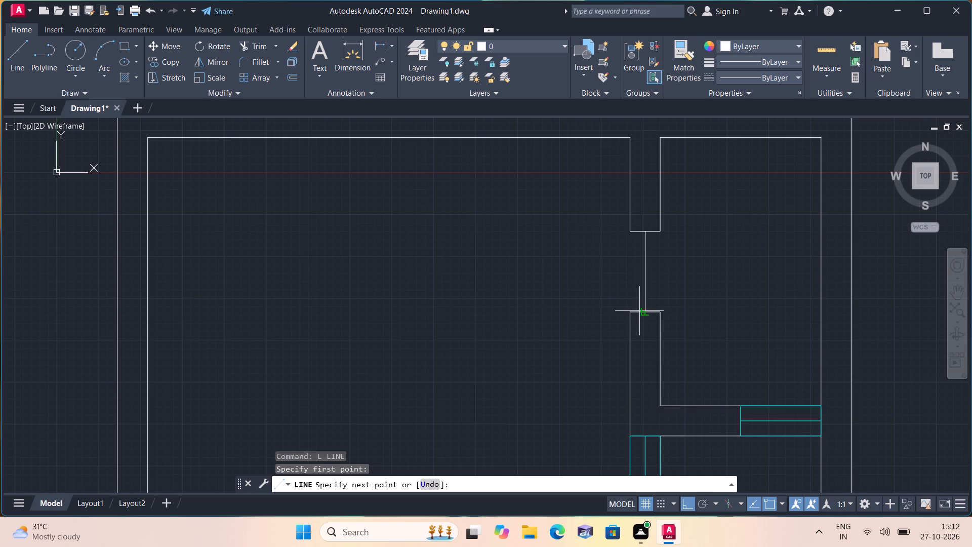
{"action": "left_click", "coordinate": [643, 310]}
{"action": "key", "text": "space"}
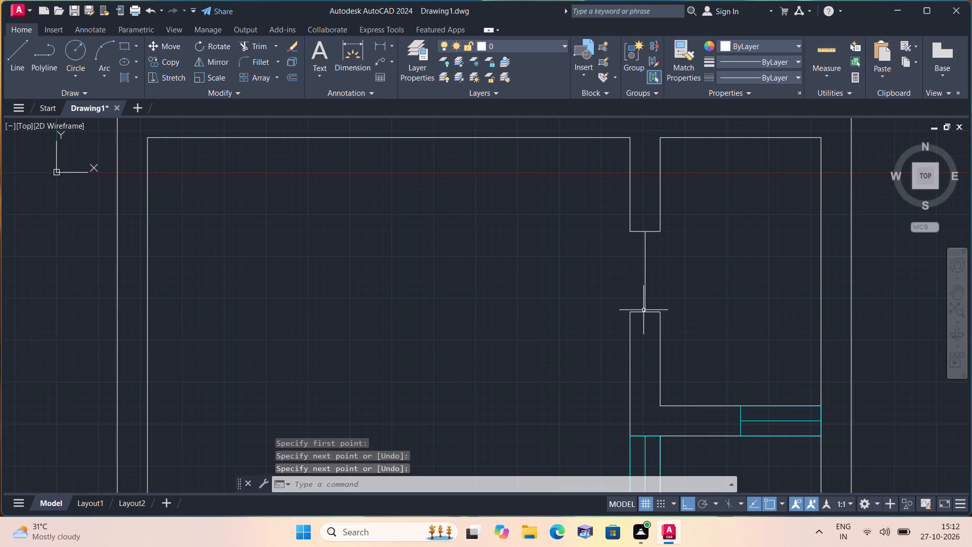
Draw a horizontal line from the midpoint of the middle room's top wall end to the left outer wall's inner line.
{"action": "key", "text": "space"}
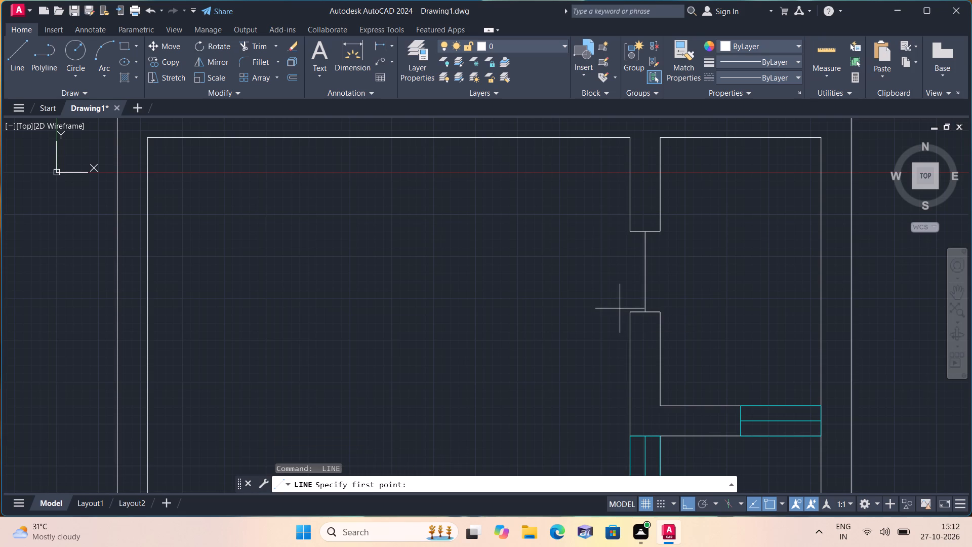
{"action": "scroll", "coordinate": [600, 301], "scroll_direction": "down", "scroll_amount": 1}
{"action": "middle_click_drag", "start_coordinate": [525, 341], "coordinate": [571, 172]}
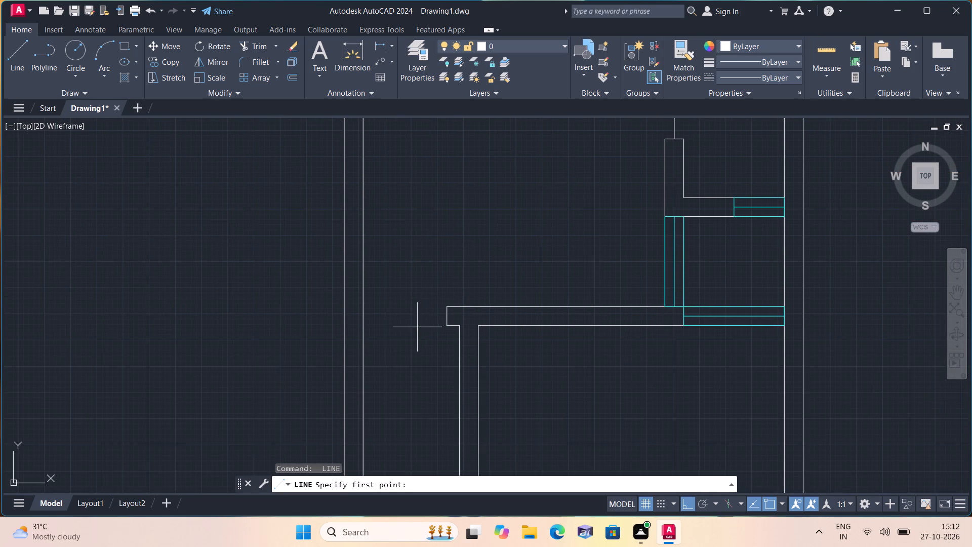
{"action": "left_click", "coordinate": [446, 316]}
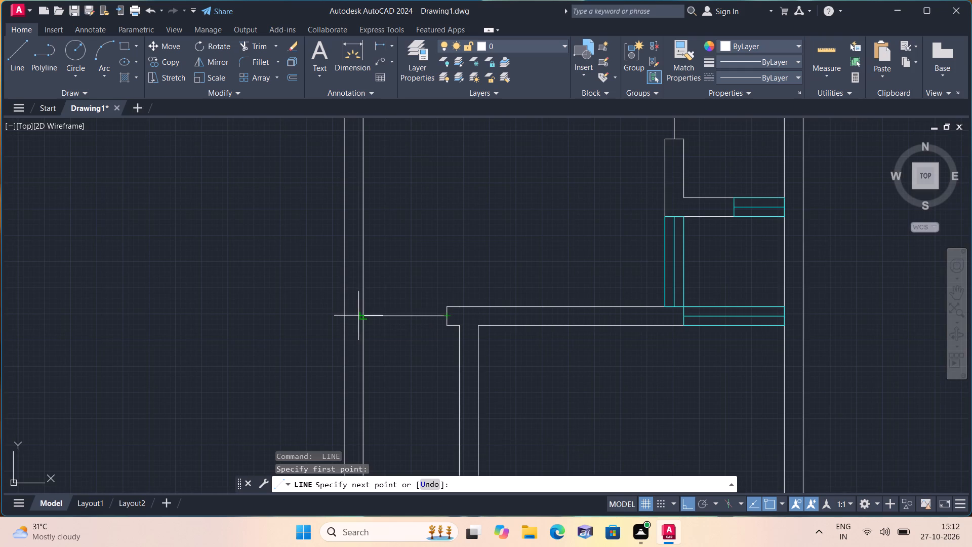
{"action": "left_click", "coordinate": [363, 316]}
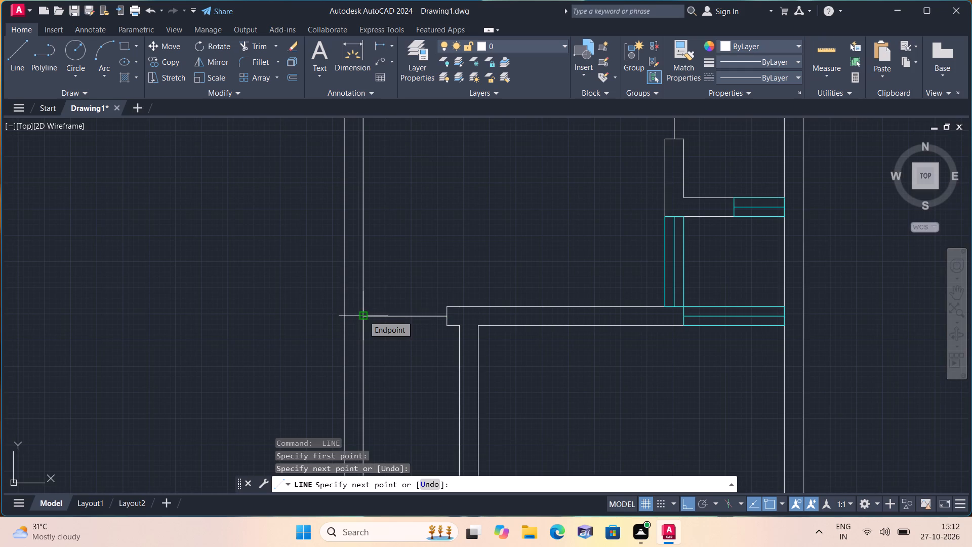
{"action": "key", "text": "space"}
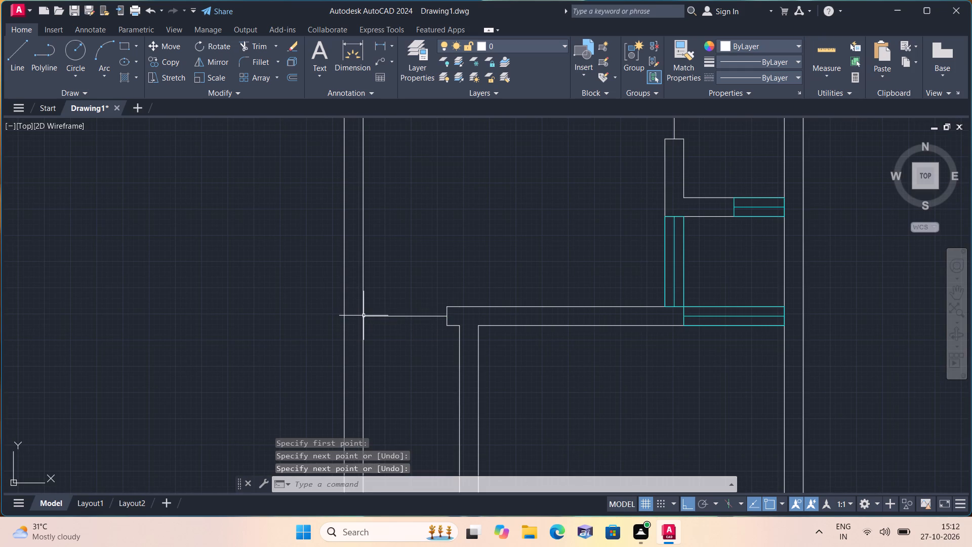
From the middle room's lower-left inner corner, draw lines 2' and 1' along the bottom wall, ending down across the wall.
{"action": "key", "text": "space"}
{"action": "scroll", "coordinate": [403, 339], "scroll_direction": "down", "scroll_amount": 2}
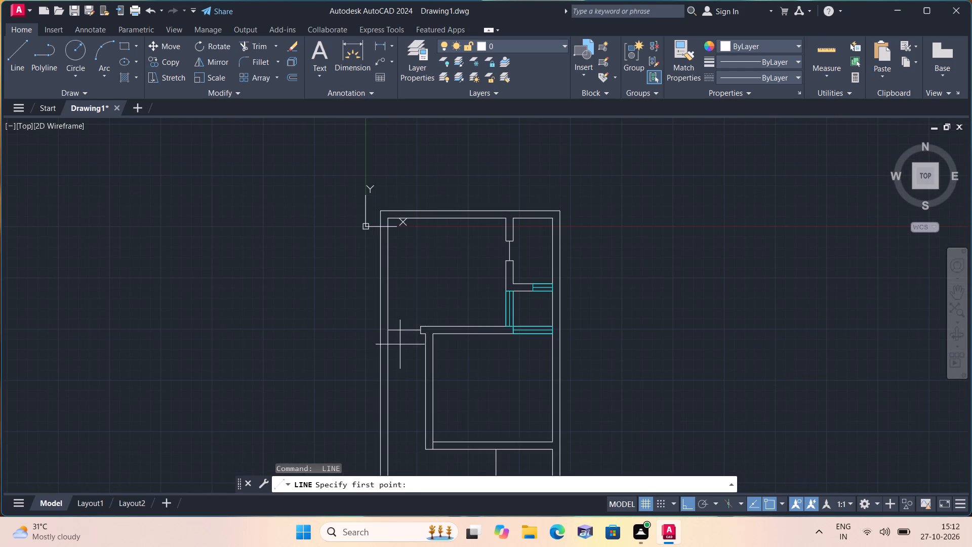
{"action": "scroll", "coordinate": [450, 439], "scroll_direction": "up", "scroll_amount": 1}
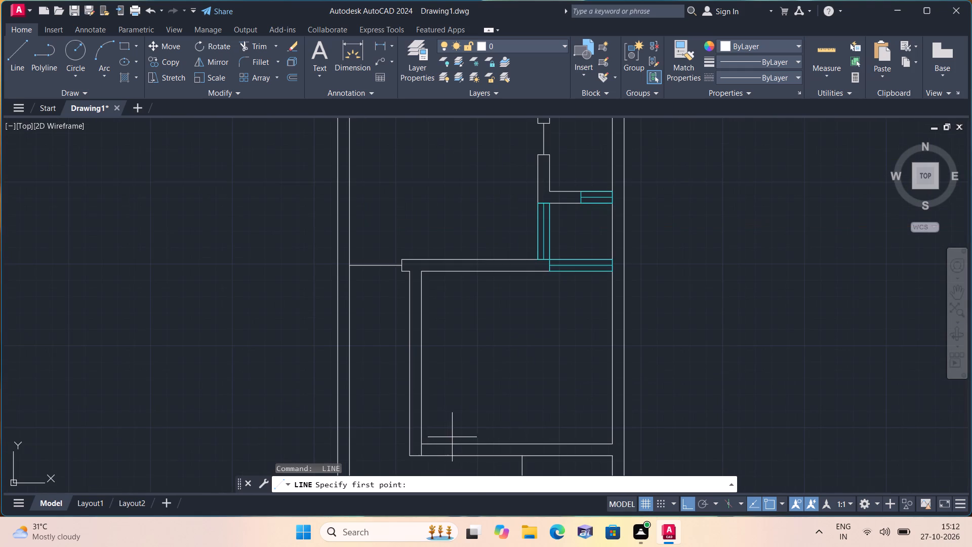
{"action": "left_click", "coordinate": [422, 443]}
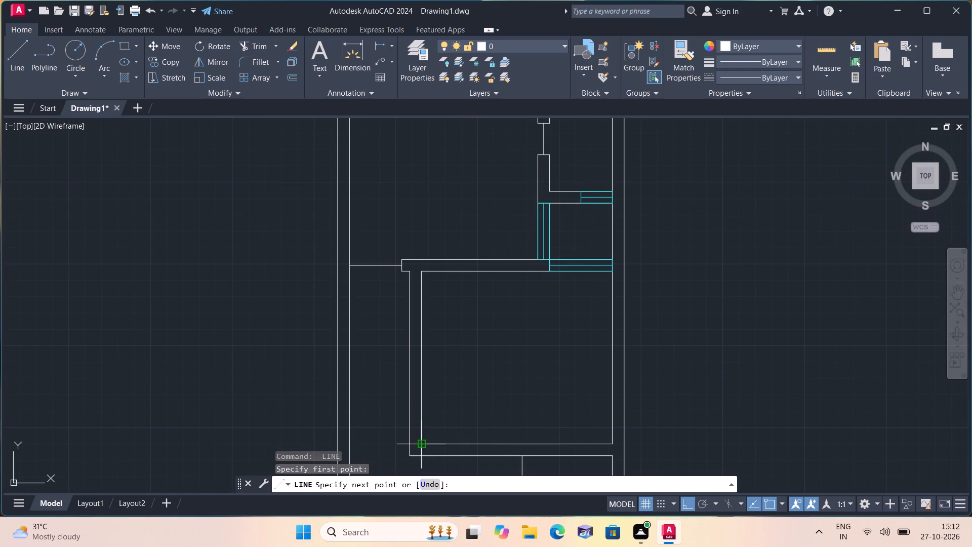
{"action": "type", "text": "2'"}
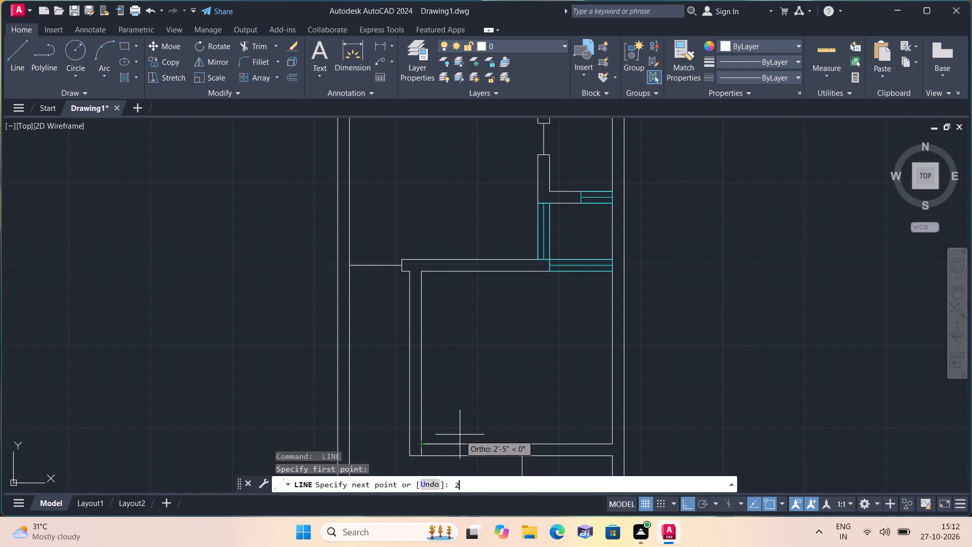
{"action": "key", "text": "space"}
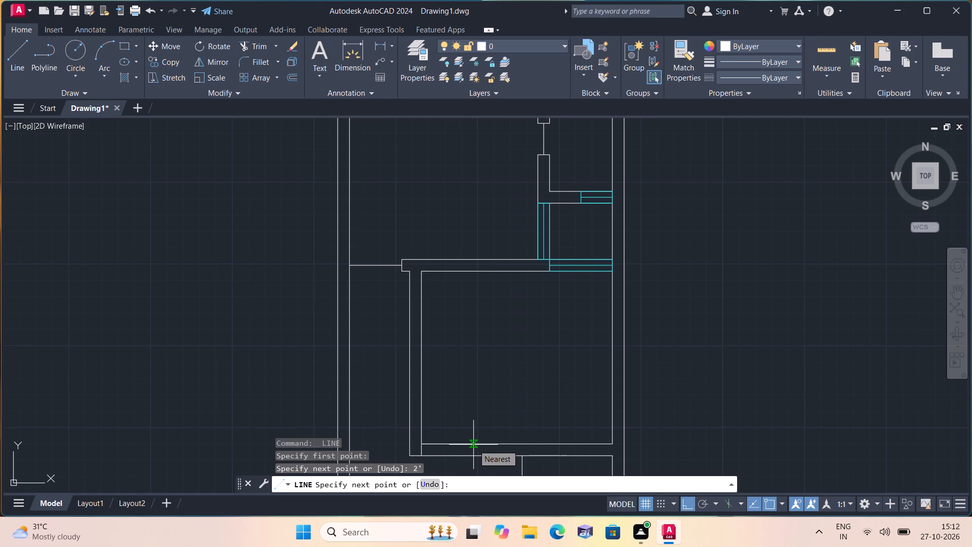
{"action": "type", "text": "1'"}
{"action": "key", "text": "space"}
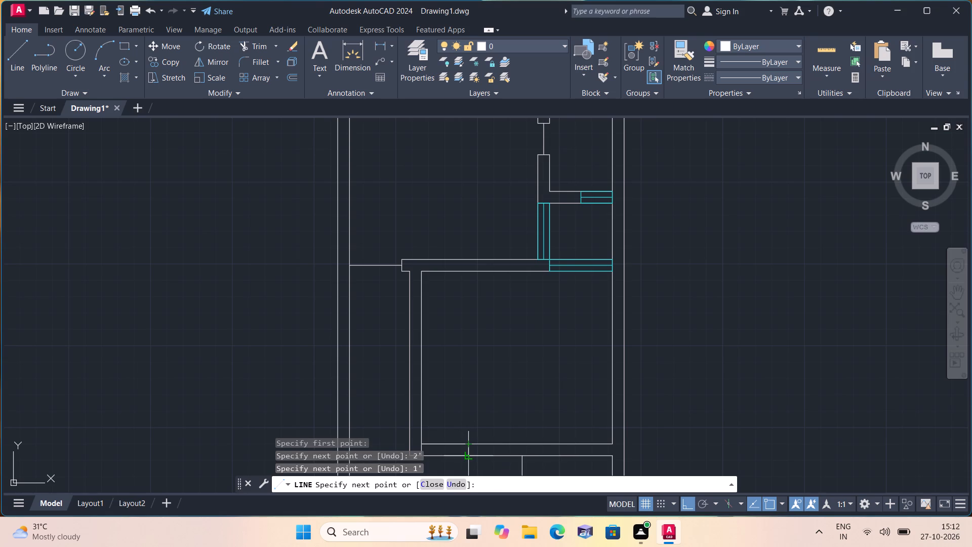
{"action": "left_click", "coordinate": [467, 454]}
{"action": "key", "text": "space"}
Trim away the bottom wall's upper line between the middle room's left wall and the new cross line.
{"action": "middle_click_drag", "start_coordinate": [467, 406], "coordinate": [483, 334]}
{"action": "scroll", "coordinate": [466, 392], "scroll_direction": "down", "scroll_amount": 1}
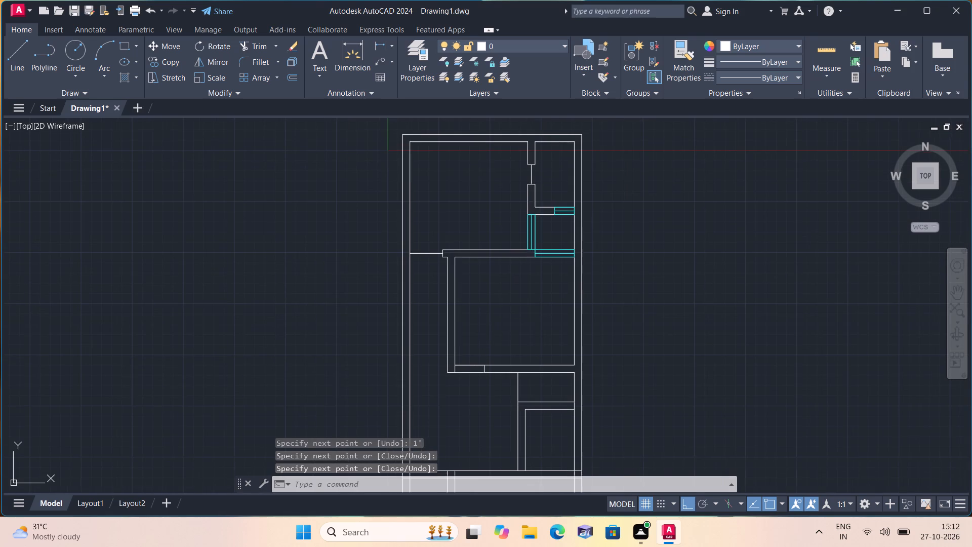
{"action": "type", "text": "tr"}
{"action": "key", "text": "i"}
{"action": "type", "text": "m"}
{"action": "key", "text": "space"}
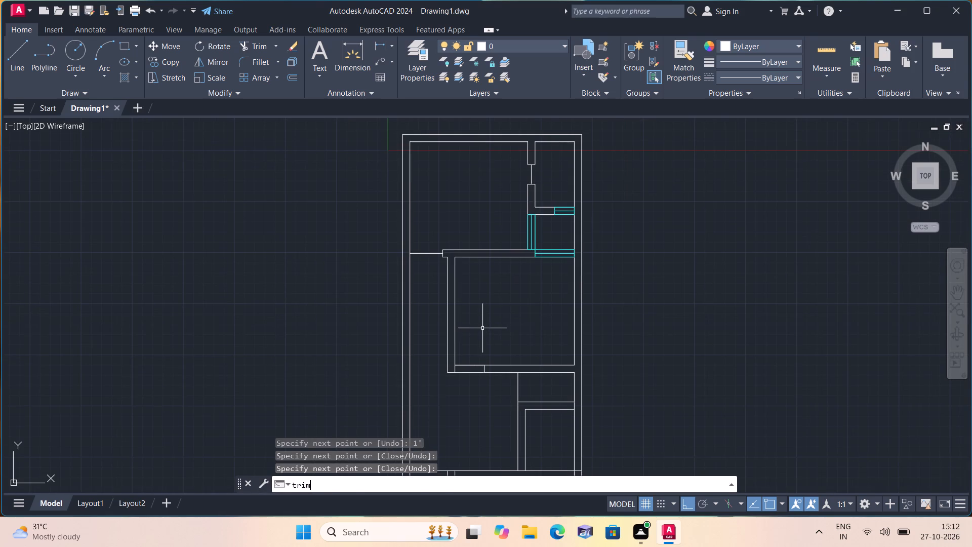
{"action": "left_click", "coordinate": [465, 367]}
{"action": "left_click", "coordinate": [466, 365]}
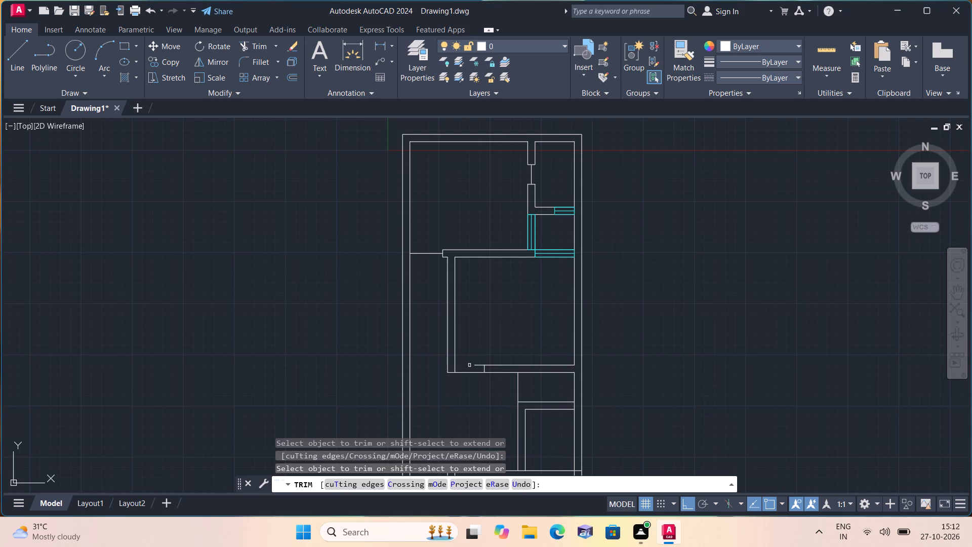
{"action": "left_click", "coordinate": [474, 365]}
{"action": "key", "text": "space"}
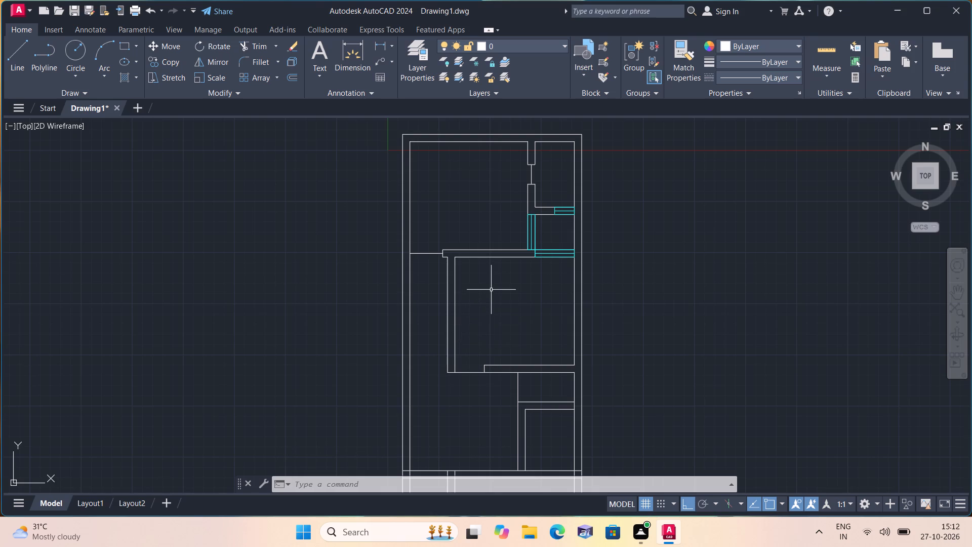
Trim the bottom wall's lower line between the left wall and the cross line to open the gap fully.
{"action": "middle_click_drag", "start_coordinate": [494, 299], "coordinate": [494, 382]}
{"action": "scroll", "coordinate": [494, 382], "scroll_direction": "up", "scroll_amount": 1}
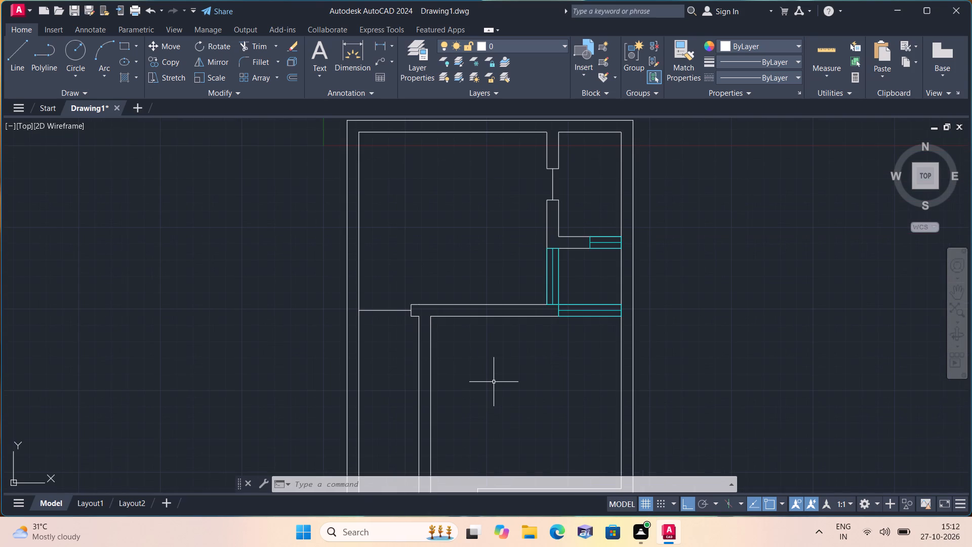
{"action": "middle_click_drag", "start_coordinate": [546, 354], "coordinate": [527, 297]}
{"action": "scroll", "coordinate": [528, 301], "scroll_direction": "down", "scroll_amount": 1}
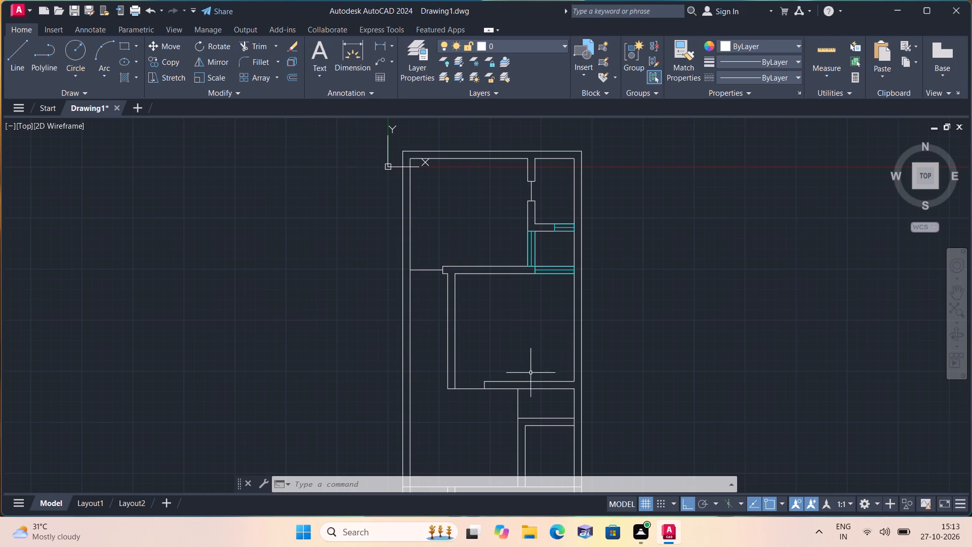
{"action": "scroll", "coordinate": [458, 409], "scroll_direction": "up", "scroll_amount": 2}
{"action": "left_click_drag", "start_coordinate": [504, 380], "coordinate": [502, 370]}
{"action": "left_click", "coordinate": [485, 336]}
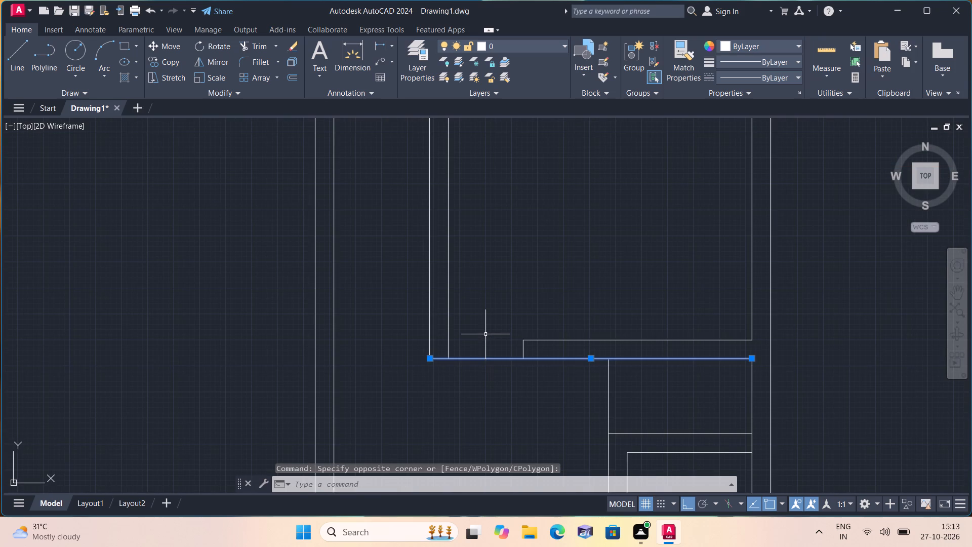
{"action": "key", "text": "Escape"}
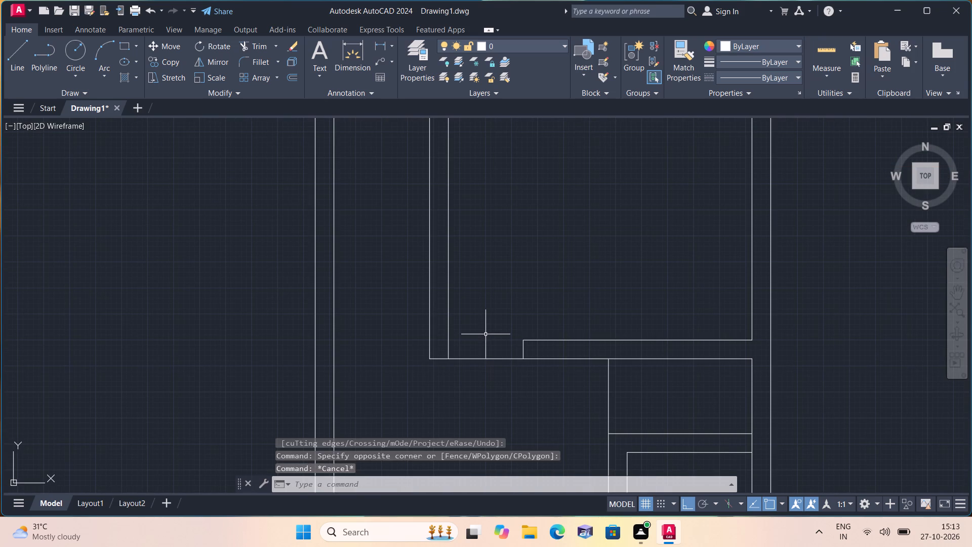
{"action": "type", "text": "trim"}
{"action": "key", "text": "space"}
{"action": "left_click_drag", "start_coordinate": [483, 332], "coordinate": [483, 397]}
{"action": "key", "text": "space"}
Draw a horizontal line across the bottom wall's opening, from the wall end's midpoint to the left wall's inner line.
{"action": "type", "text": "l"}
{"action": "key", "text": "space"}
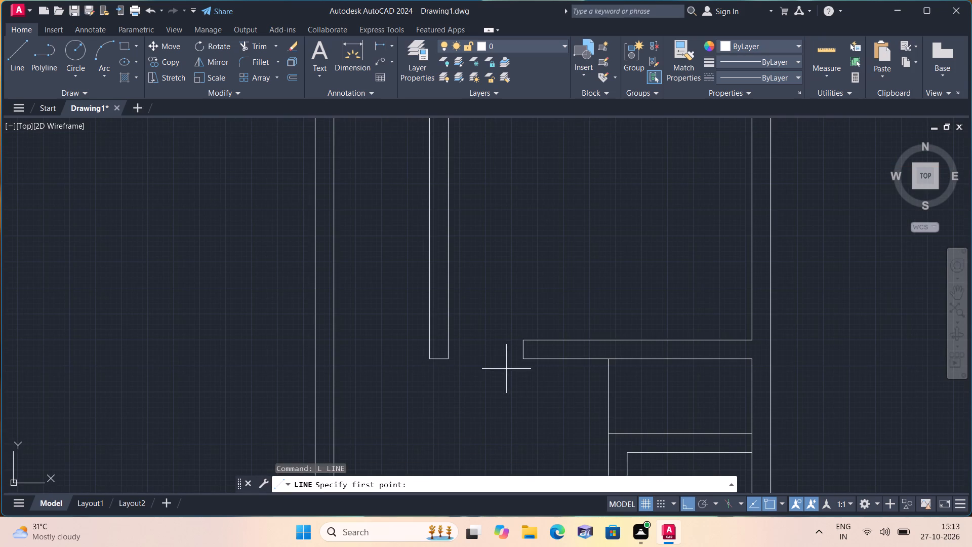
{"action": "left_click", "coordinate": [523, 348]}
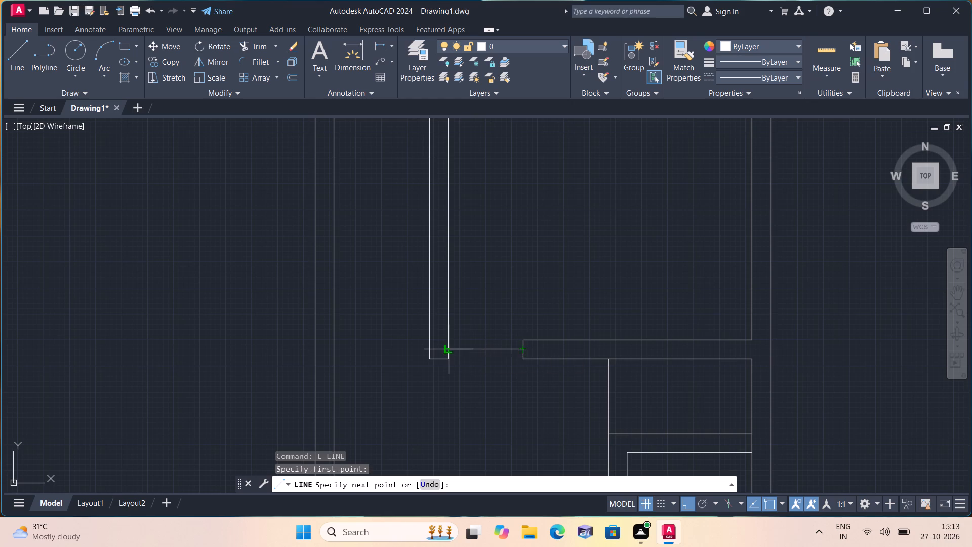
{"action": "left_click", "coordinate": [445, 346]}
{"action": "key", "text": "space"}
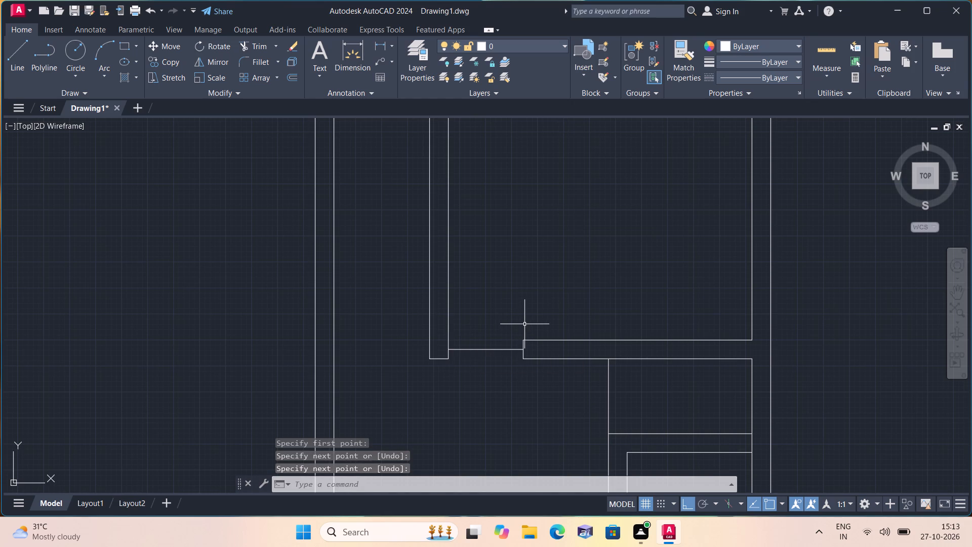
Trim away the vertical line between the middle room's bottom wall and the small lower room's top wall.
{"action": "scroll", "coordinate": [529, 324], "scroll_direction": "down", "scroll_amount": 1}
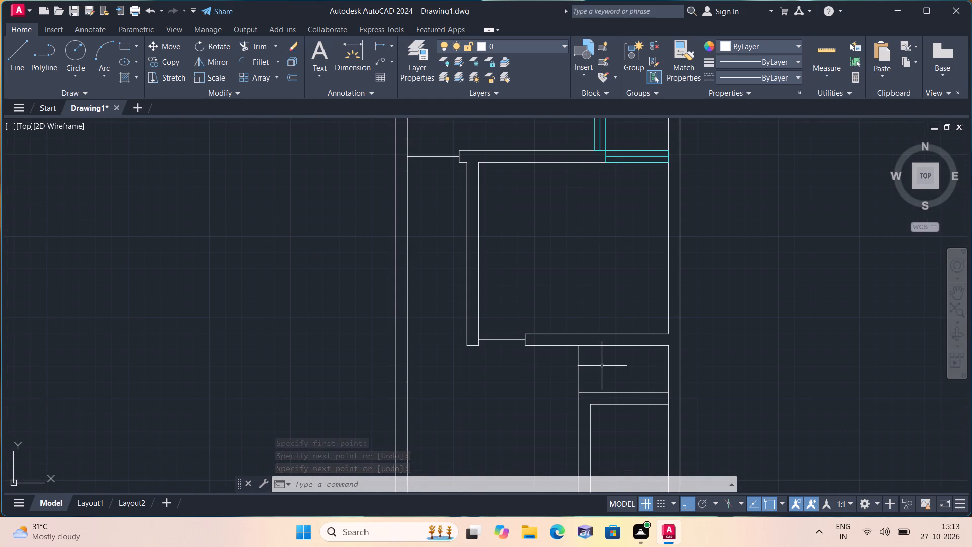
{"action": "key", "text": "Escape"}
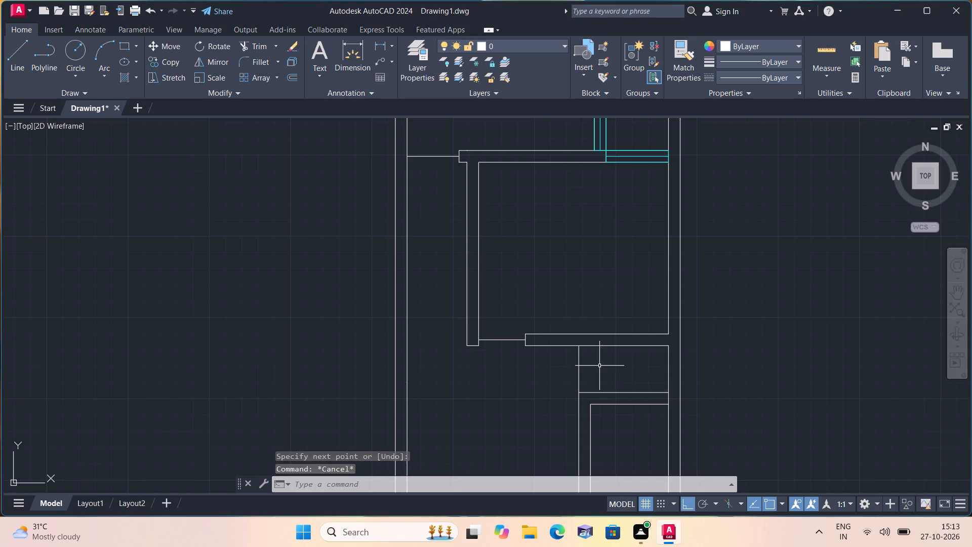
{"action": "key", "text": "t"}
{"action": "key", "text": "r"}
{"action": "key", "text": "i"}
{"action": "type", "text": "m"}
{"action": "key", "text": "space"}
{"action": "left_click_drag", "start_coordinate": [592, 359], "coordinate": [588, 361]}
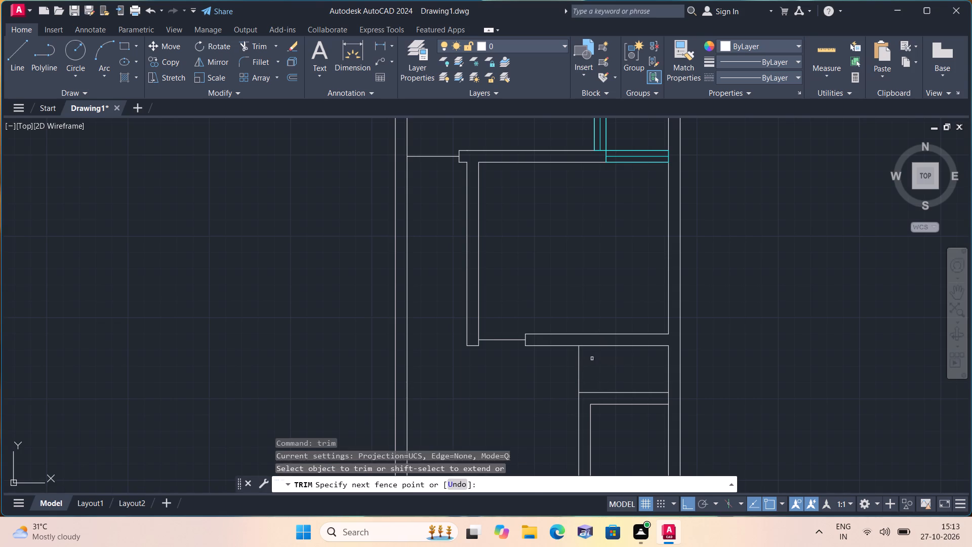
{"action": "left_click_drag", "start_coordinate": [588, 361], "coordinate": [533, 383]}
{"action": "key", "text": "space"}
Draw a vertical line from the small lower room's top wall, near its left corner, up to the middle room's bottom wall.
{"action": "type", "text": "l"}
{"action": "key", "text": "space"}
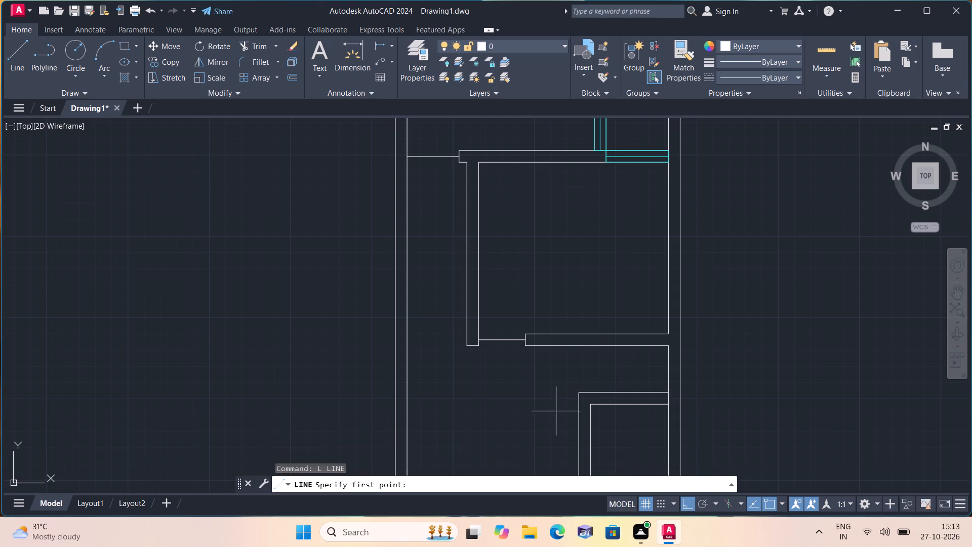
{"action": "middle_click_drag", "start_coordinate": [563, 406], "coordinate": [545, 308]}
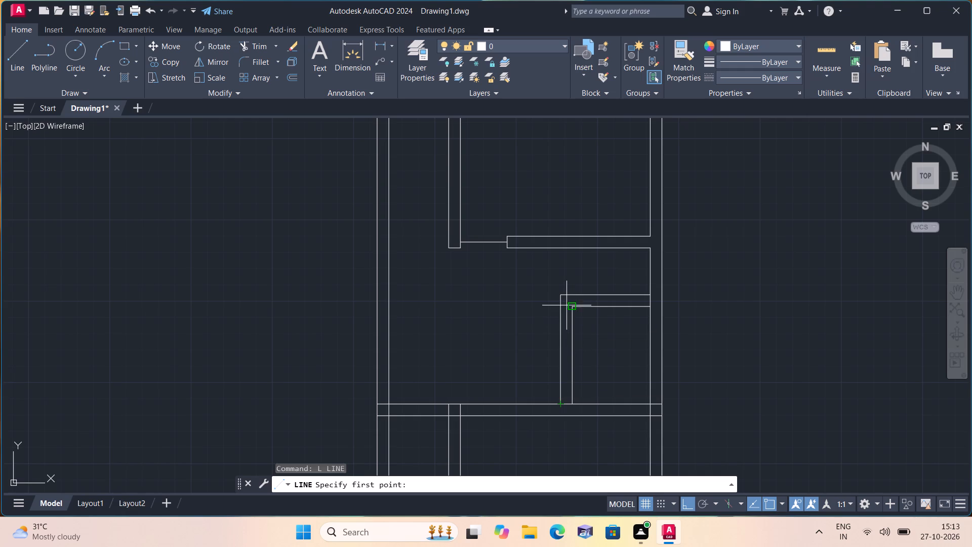
{"action": "scroll", "coordinate": [567, 295], "scroll_direction": "up", "scroll_amount": 1}
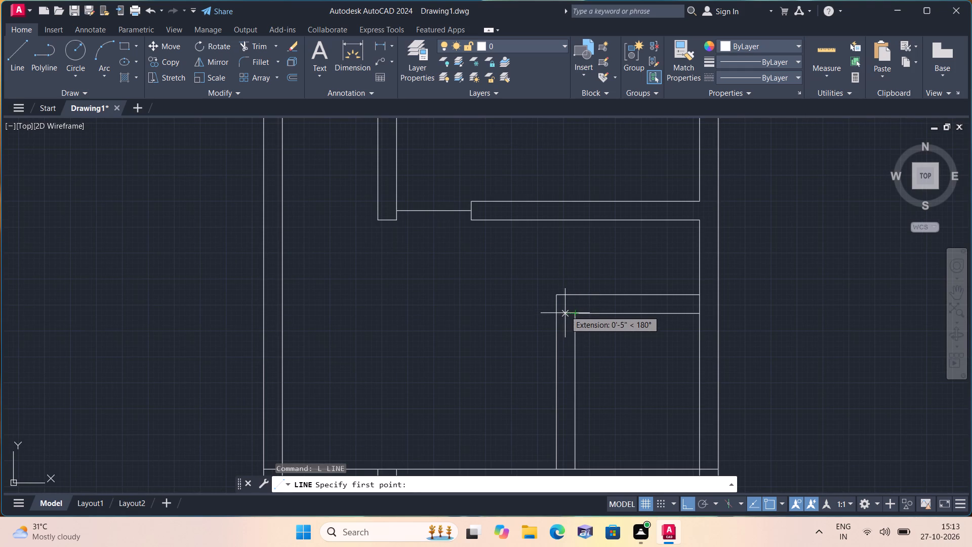
{"action": "left_click", "coordinate": [566, 297]}
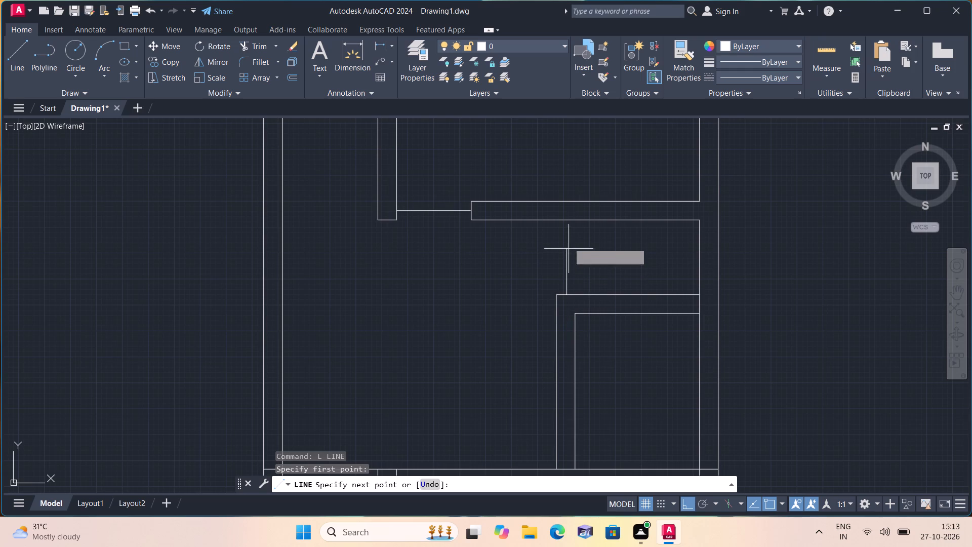
{"action": "left_click", "coordinate": [566, 220]}
{"action": "key", "text": "space"}
Make the cyan Layer1 the current layer.
{"action": "scroll", "coordinate": [569, 232], "scroll_direction": "down", "scroll_amount": 1}
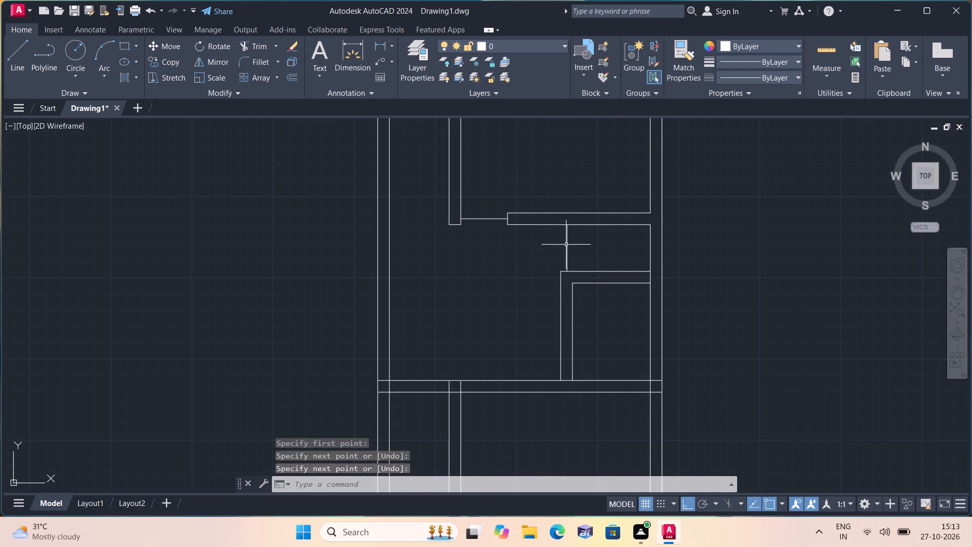
{"action": "scroll", "coordinate": [601, 211], "scroll_direction": "down", "scroll_amount": 1}
{"action": "middle_click_drag", "start_coordinate": [597, 212], "coordinate": [533, 234]}
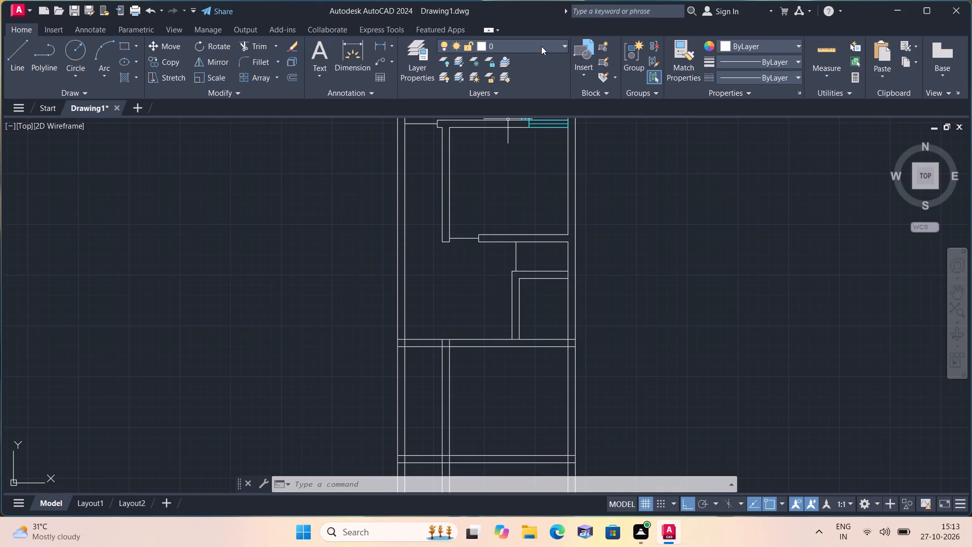
{"action": "left_click", "coordinate": [541, 46]}
{"action": "left_click", "coordinate": [525, 71]}
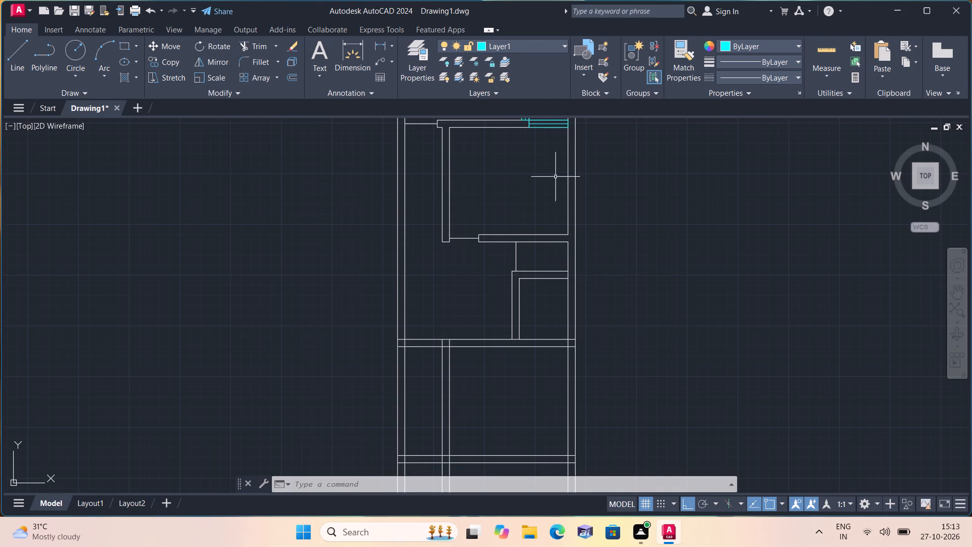
Outline the right half of the small lower room's top wall with a closed rectangle of lines on Layer1.
{"action": "key", "text": "l"}
{"action": "key", "text": "space"}
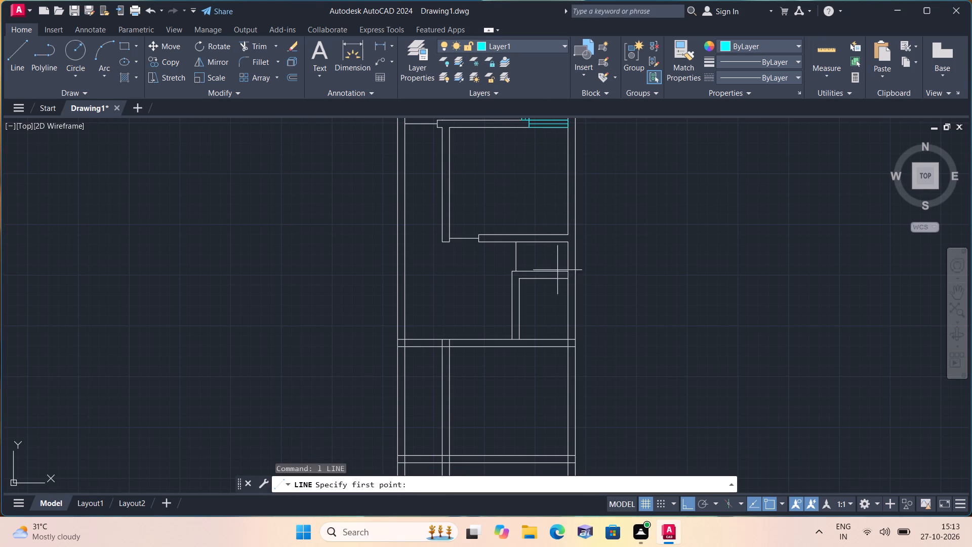
{"action": "scroll", "coordinate": [551, 303], "scroll_direction": "up", "scroll_amount": 2}
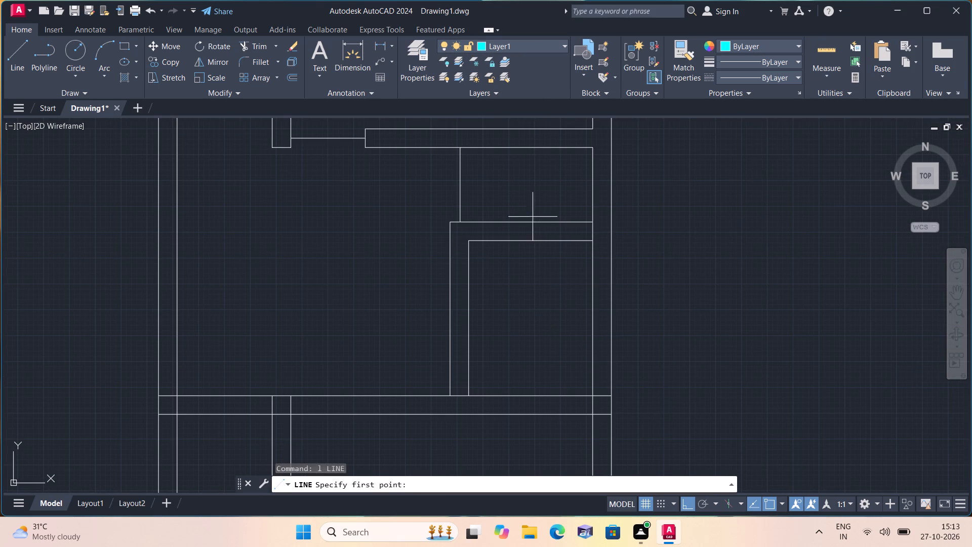
{"action": "left_click", "coordinate": [534, 240]}
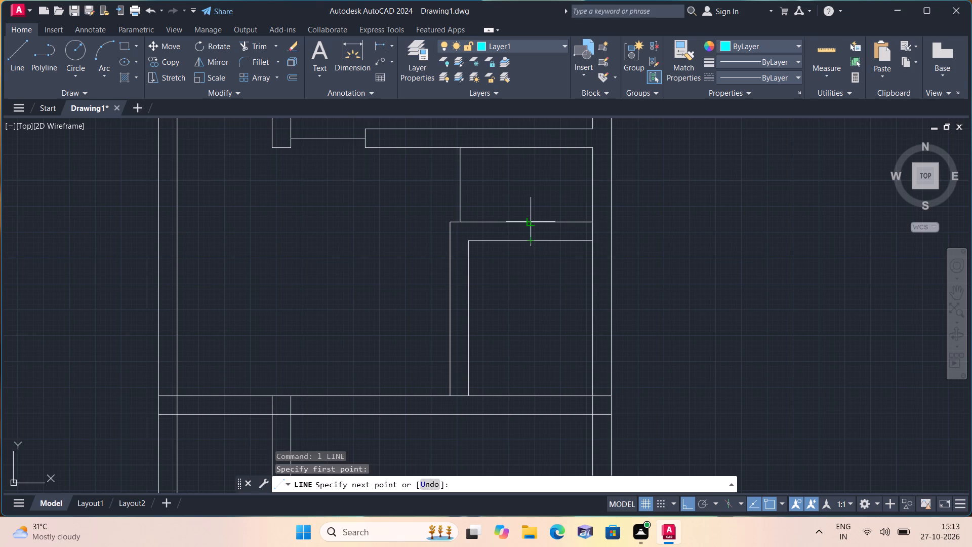
{"action": "left_click", "coordinate": [531, 221]}
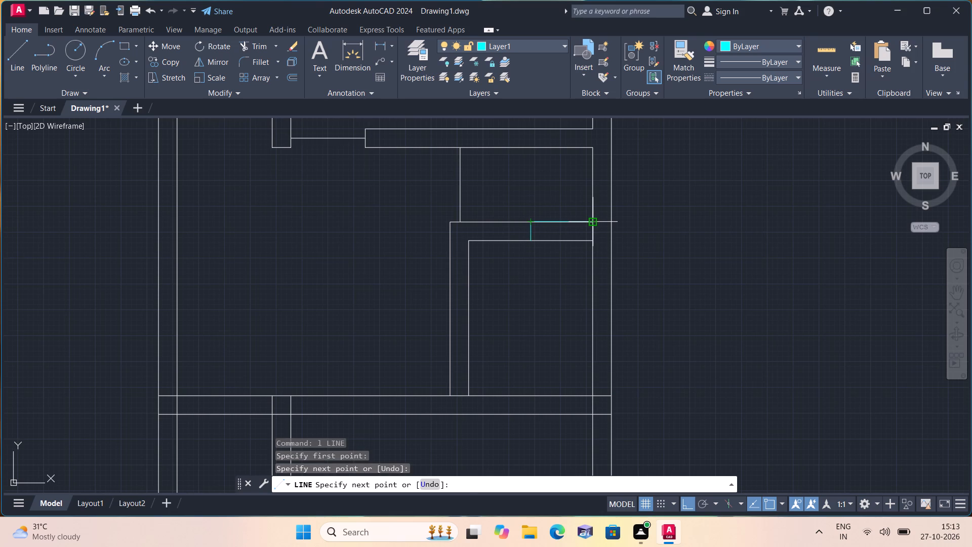
{"action": "left_click", "coordinate": [590, 222]}
{"action": "left_click", "coordinate": [591, 241]}
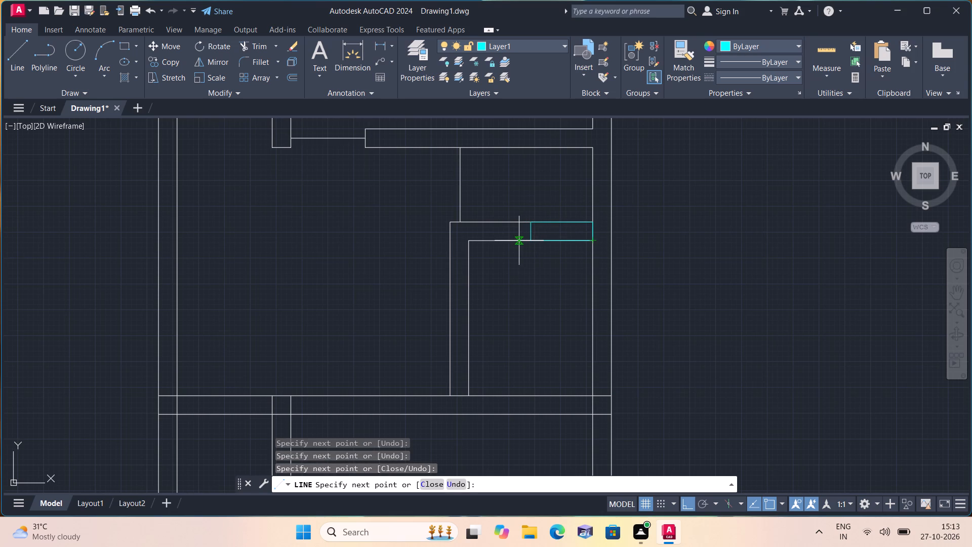
{"action": "left_click", "coordinate": [531, 241]}
{"action": "key", "text": "space"}
Draw a horizontal centre line through the cyan rectangle, from its left edge's midpoint to the right wall's inner line.
{"action": "scroll", "coordinate": [530, 237], "scroll_direction": "up", "scroll_amount": 2}
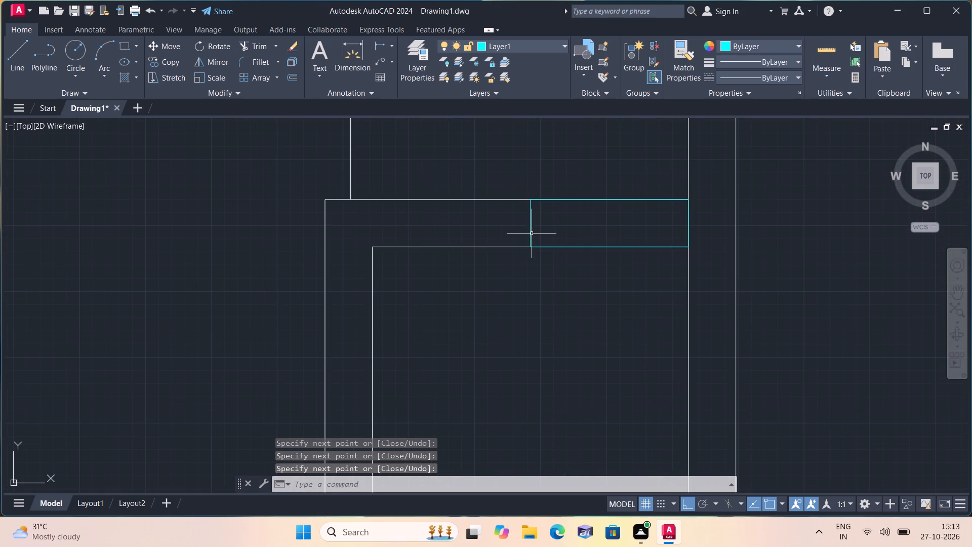
{"action": "key", "text": "space"}
{"action": "left_click", "coordinate": [532, 223]}
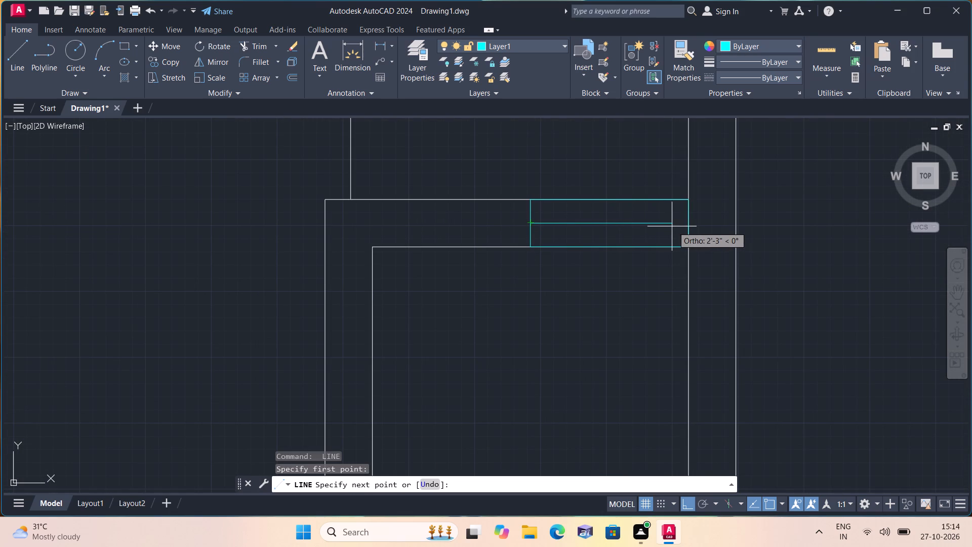
{"action": "left_click", "coordinate": [692, 223]}
{"action": "key", "text": "space"}
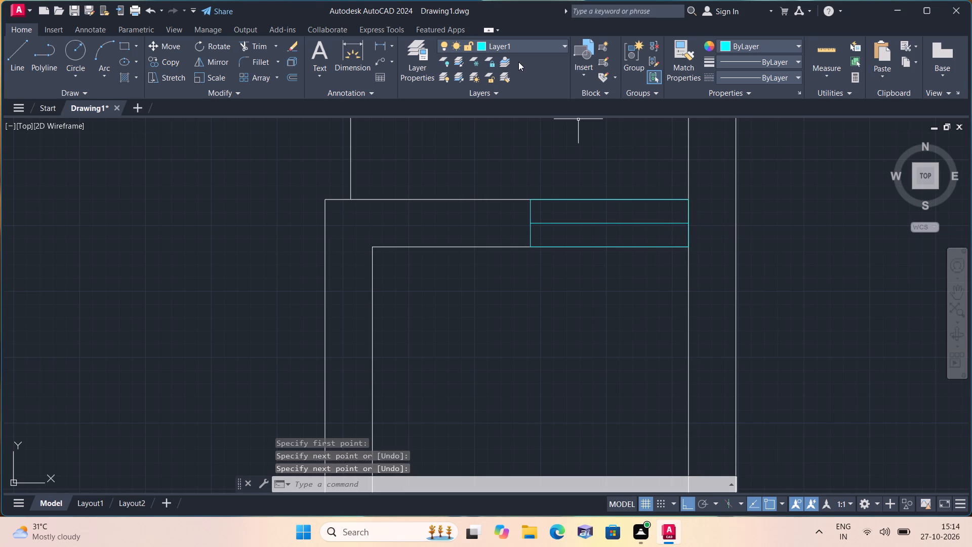
Make layer 0 the current layer.
{"action": "left_click", "coordinate": [526, 43]}
{"action": "left_click", "coordinate": [538, 60]}
Draw a line 3' up the small lower room's left wall from its bottom inner corner, and continue it across the wall's thickness.
{"action": "scroll", "coordinate": [545, 109], "scroll_direction": "down", "scroll_amount": 2}
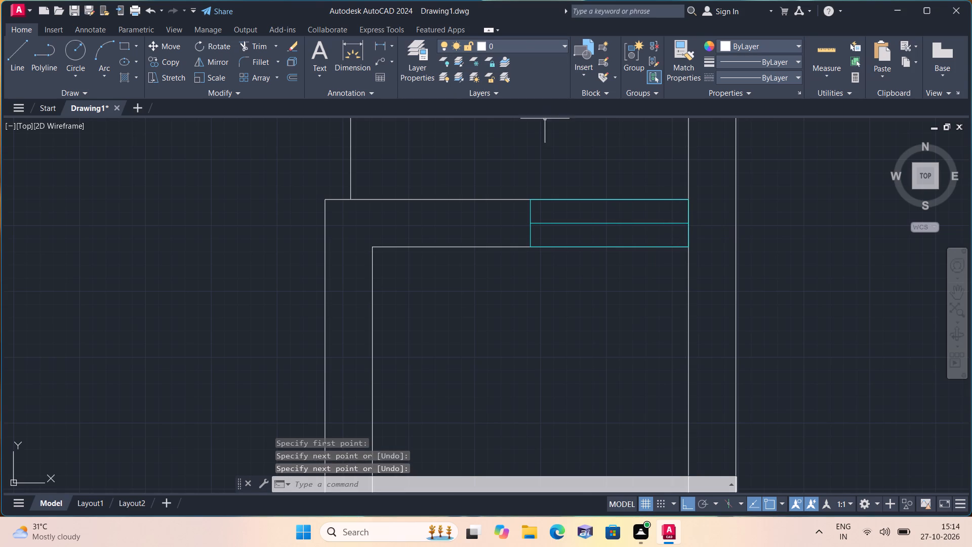
{"action": "scroll", "coordinate": [545, 121], "scroll_direction": "down", "scroll_amount": 1}
{"action": "middle_click_drag", "start_coordinate": [534, 184], "coordinate": [592, 198]}
{"action": "scroll", "coordinate": [589, 197], "scroll_direction": "down", "scroll_amount": 1}
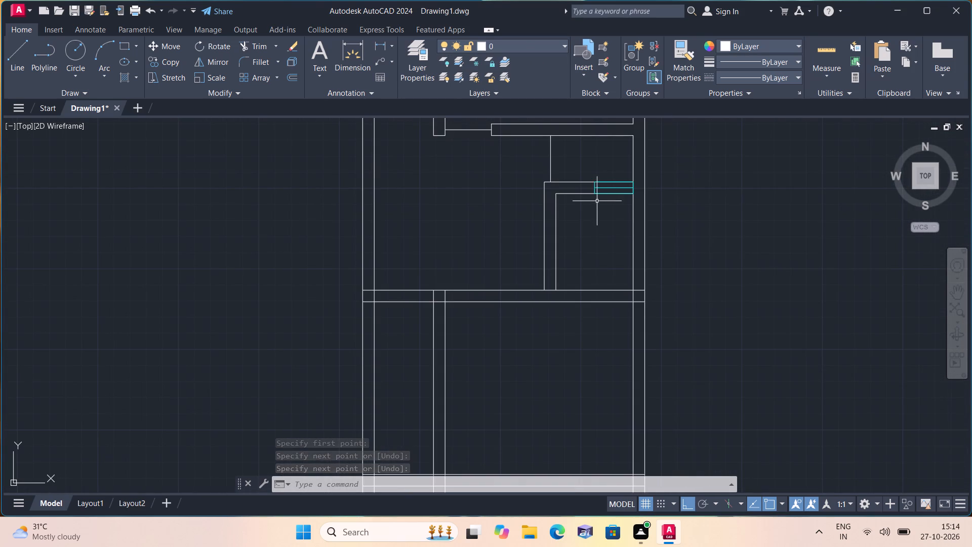
{"action": "middle_click_drag", "start_coordinate": [579, 235], "coordinate": [623, 207]}
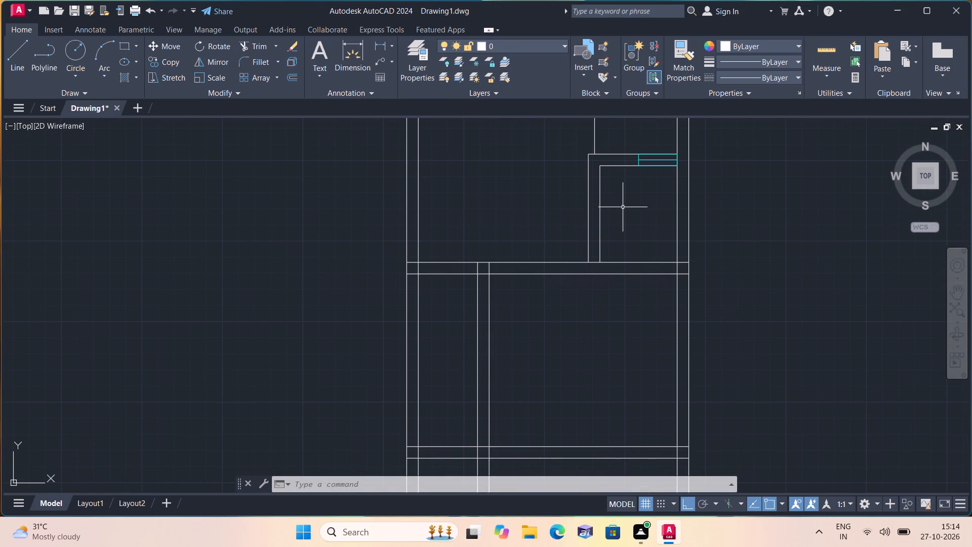
{"action": "scroll", "coordinate": [619, 211], "scroll_direction": "down", "scroll_amount": 1}
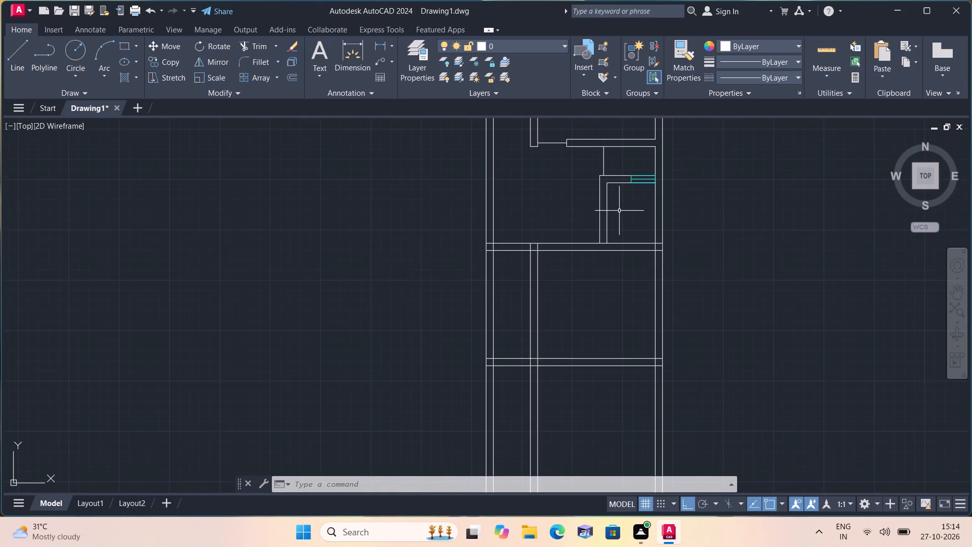
{"action": "middle_click_drag", "start_coordinate": [620, 211], "coordinate": [627, 240]}
{"action": "key", "text": "l"}
{"action": "key", "text": "space"}
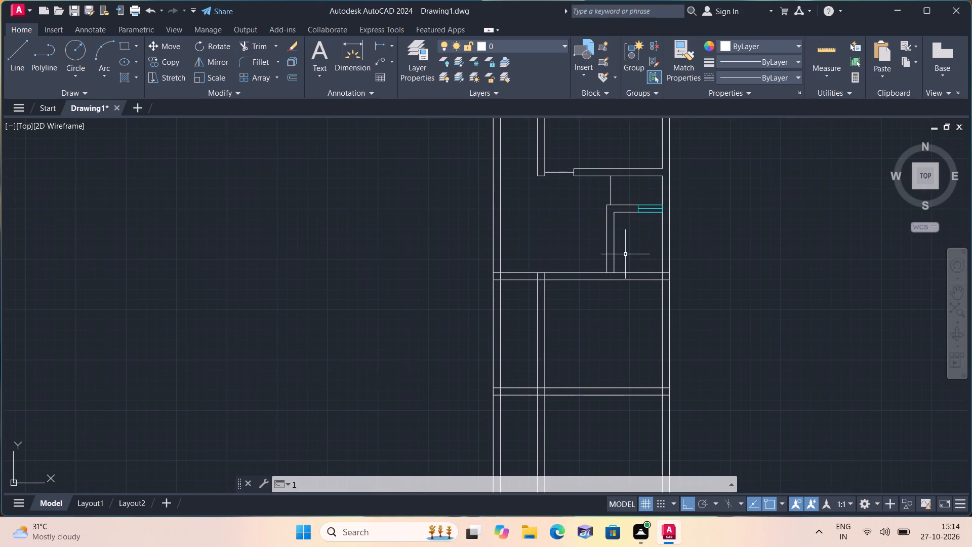
{"action": "scroll", "coordinate": [620, 262], "scroll_direction": "up", "scroll_amount": 2}
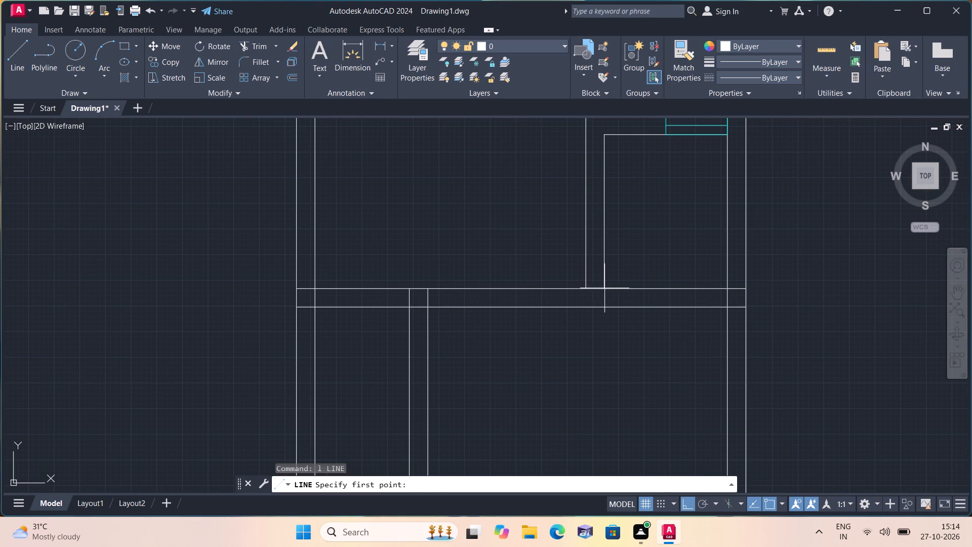
{"action": "left_click", "coordinate": [604, 289]}
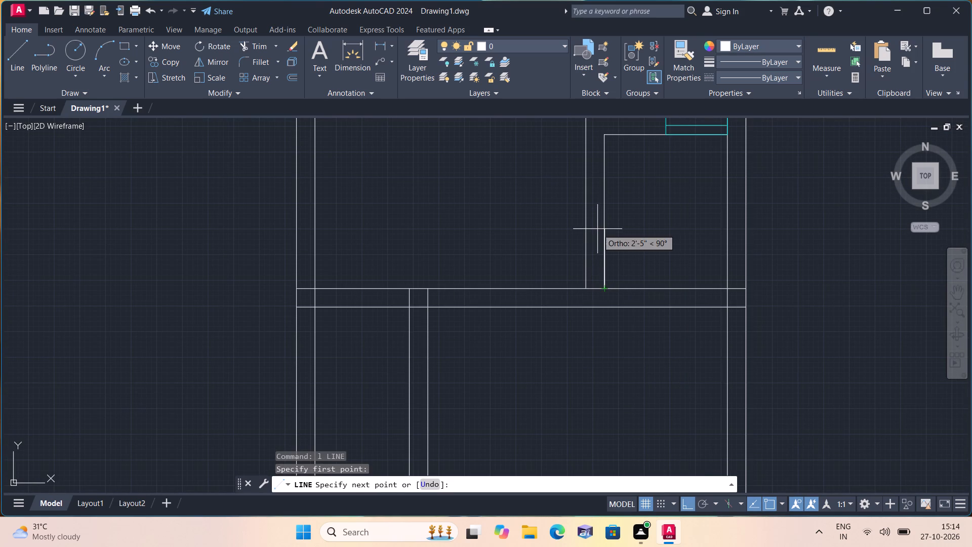
{"action": "key", "text": "3"}
{"action": "key", "text": "apostrophe"}
{"action": "key", "text": "space"}
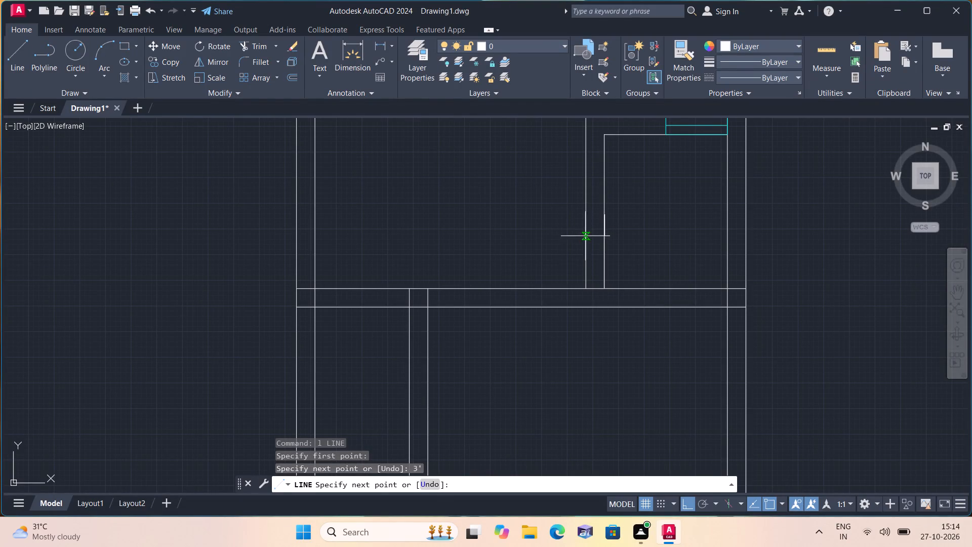
{"action": "left_click", "coordinate": [588, 215]}
{"action": "key", "text": "space"}
Trim both lines of the small lower room's left wall below the new cross line to cut the opening.
{"action": "type", "text": "tr"}
{"action": "type", "text": "im"}
{"action": "key", "text": "space"}
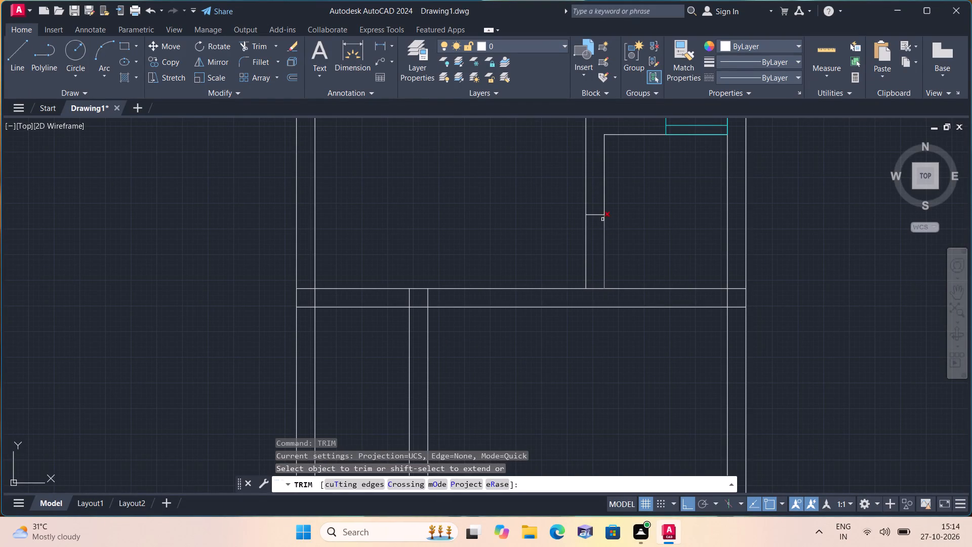
{"action": "left_click_drag", "start_coordinate": [634, 220], "coordinate": [543, 243]}
{"action": "key", "text": "space"}
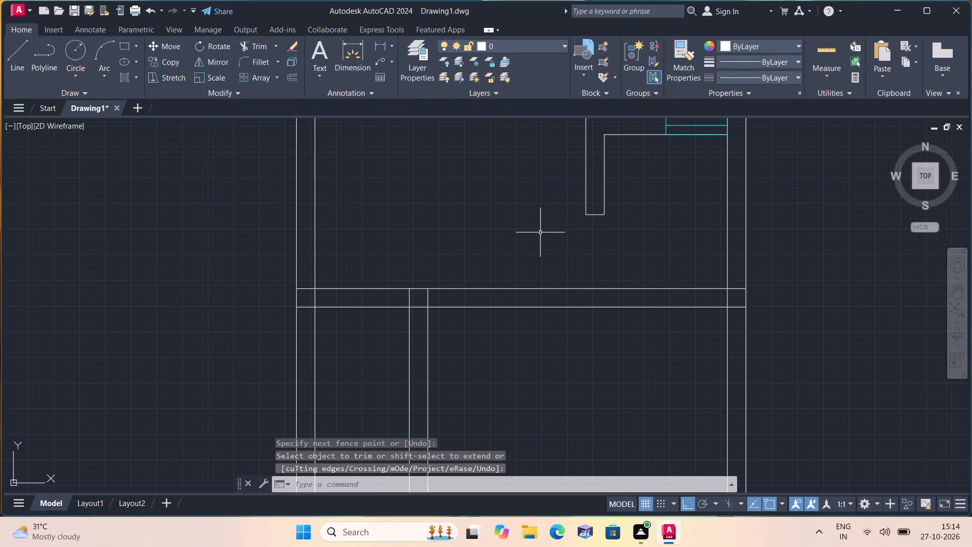
Draw a vertical line across the opening, from the wall end's midpoint down to the horizontal wall below.
{"action": "type", "text": "l"}
{"action": "key", "text": "space"}
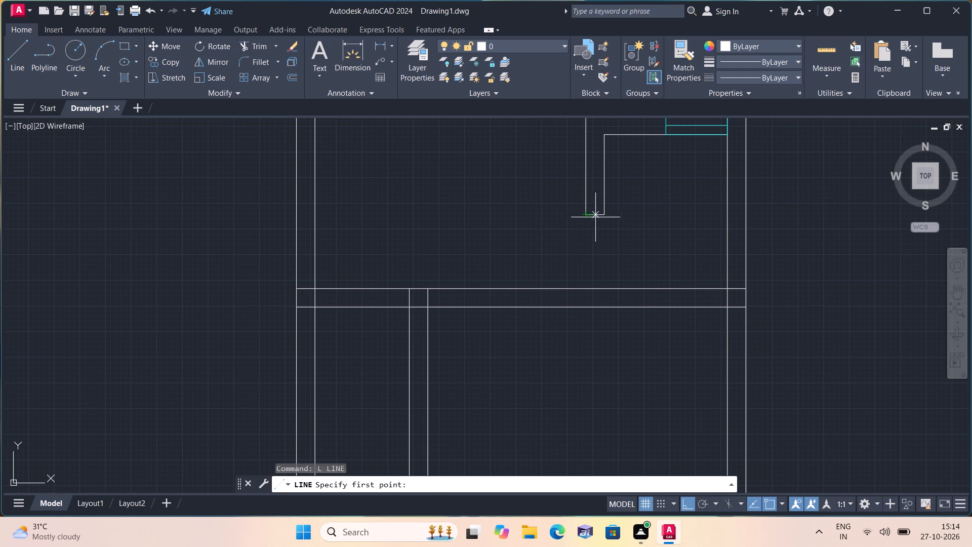
{"action": "left_click_drag", "start_coordinate": [597, 216], "coordinate": [597, 221]}
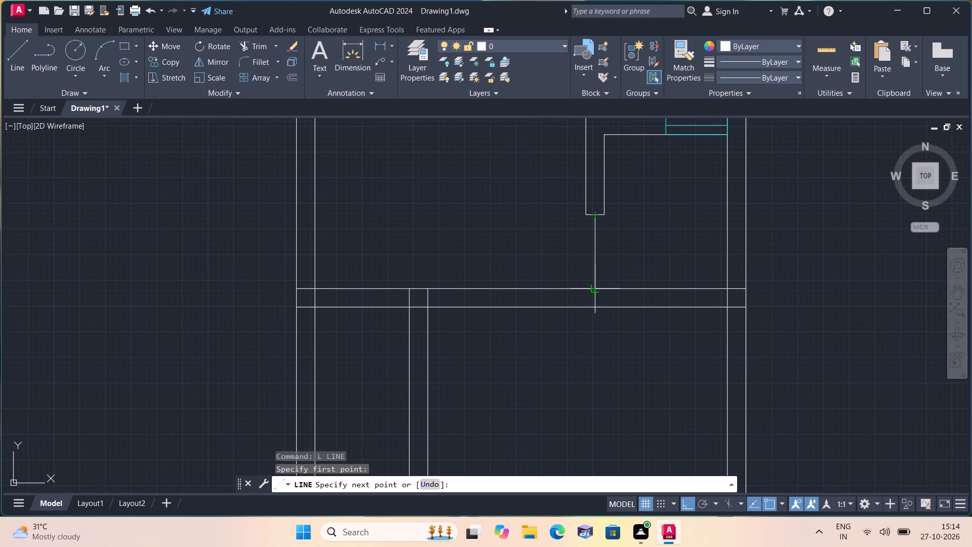
{"action": "left_click", "coordinate": [597, 287]}
{"action": "key", "text": "space"}
Delete the two vertical wall lines running down from the horizontal wall below the small lower room.
{"action": "scroll", "coordinate": [532, 213], "scroll_direction": "down", "scroll_amount": 2}
{"action": "middle_click_drag", "start_coordinate": [522, 212], "coordinate": [554, 288]}
{"action": "scroll", "coordinate": [522, 215], "scroll_direction": "down", "scroll_amount": 1}
{"action": "middle_click_drag", "start_coordinate": [558, 213], "coordinate": [601, 289]}
{"action": "scroll", "coordinate": [586, 253], "scroll_direction": "up", "scroll_amount": 1}
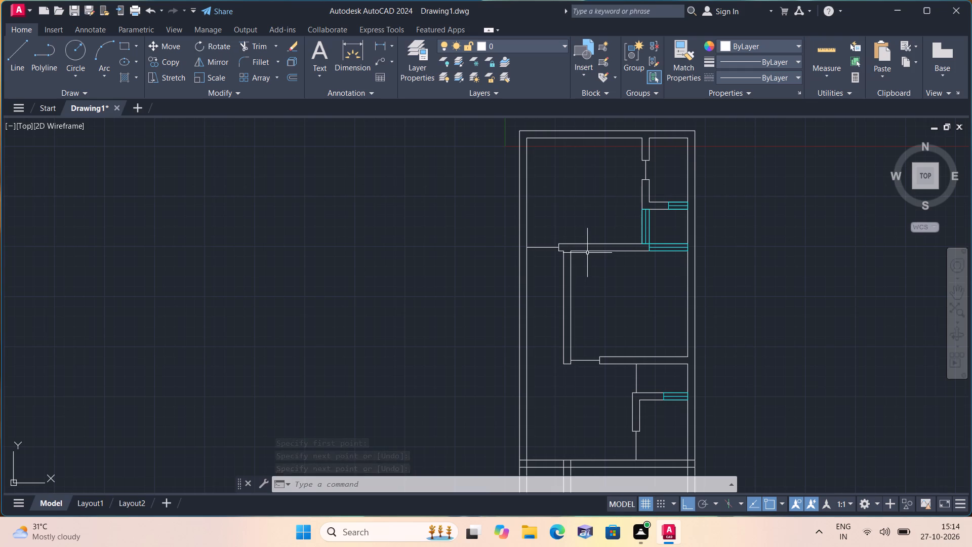
{"action": "scroll", "coordinate": [618, 264], "scroll_direction": "down", "scroll_amount": 1}
{"action": "middle_click_drag", "start_coordinate": [614, 259], "coordinate": [613, 255]}
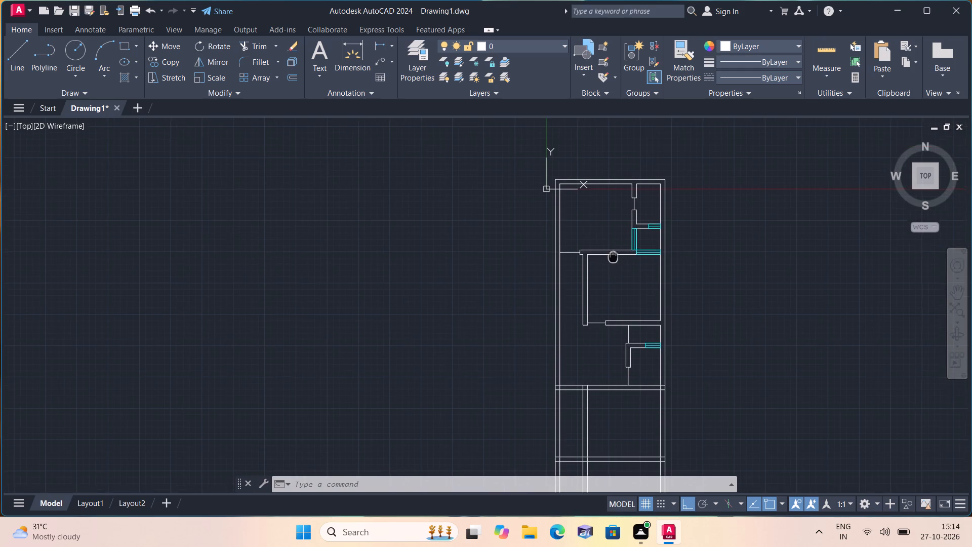
{"action": "middle_click_drag", "start_coordinate": [613, 255], "coordinate": [612, 168]}
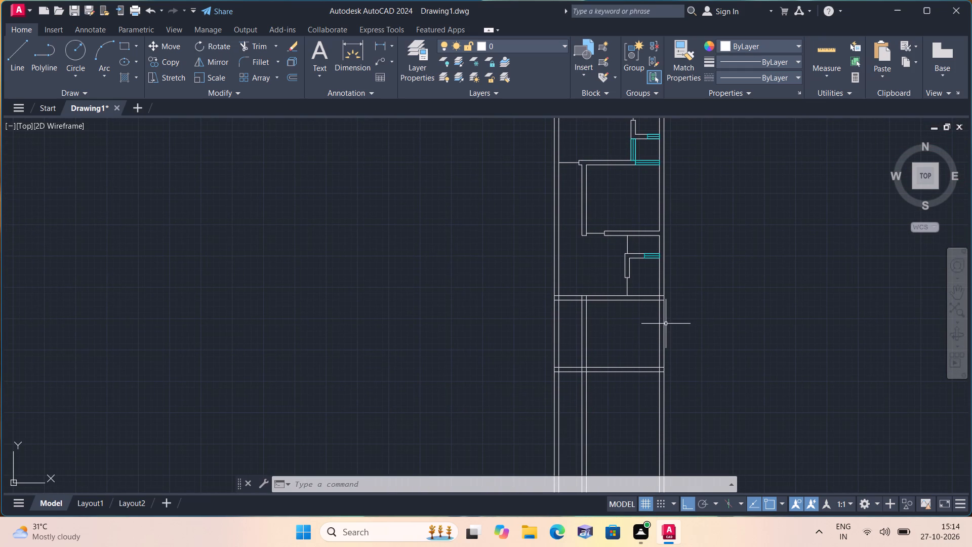
{"action": "scroll", "coordinate": [612, 351], "scroll_direction": "up", "scroll_amount": 1}
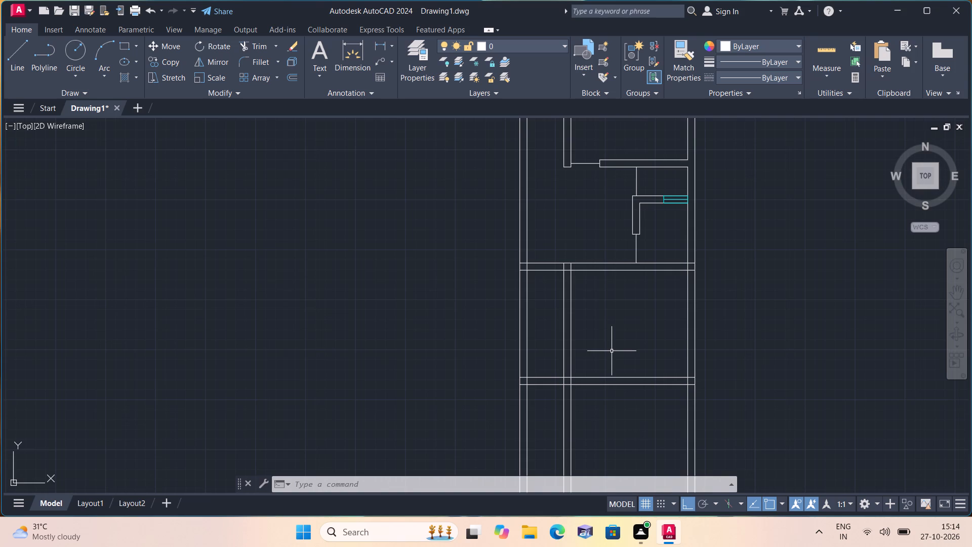
{"action": "scroll", "coordinate": [584, 340], "scroll_direction": "up", "scroll_amount": 1}
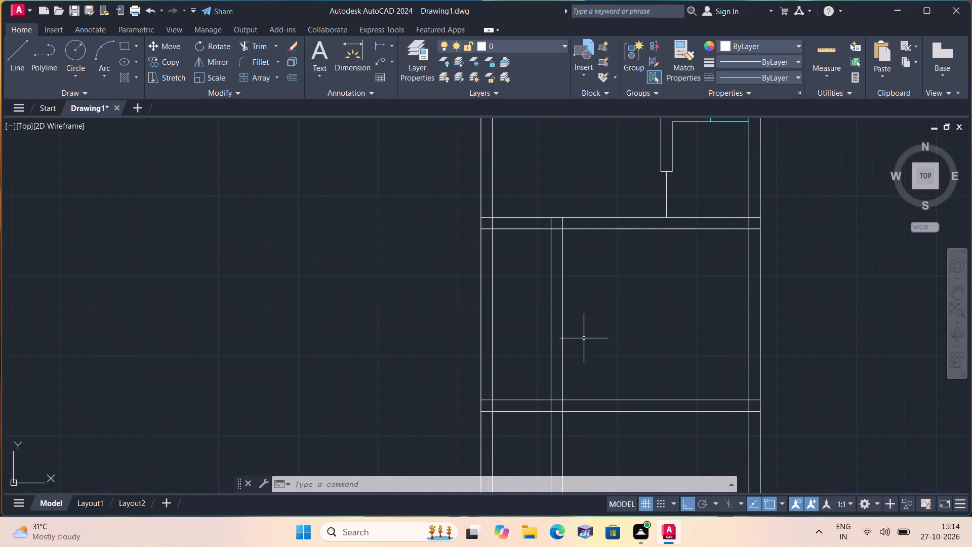
{"action": "left_click", "coordinate": [594, 348]}
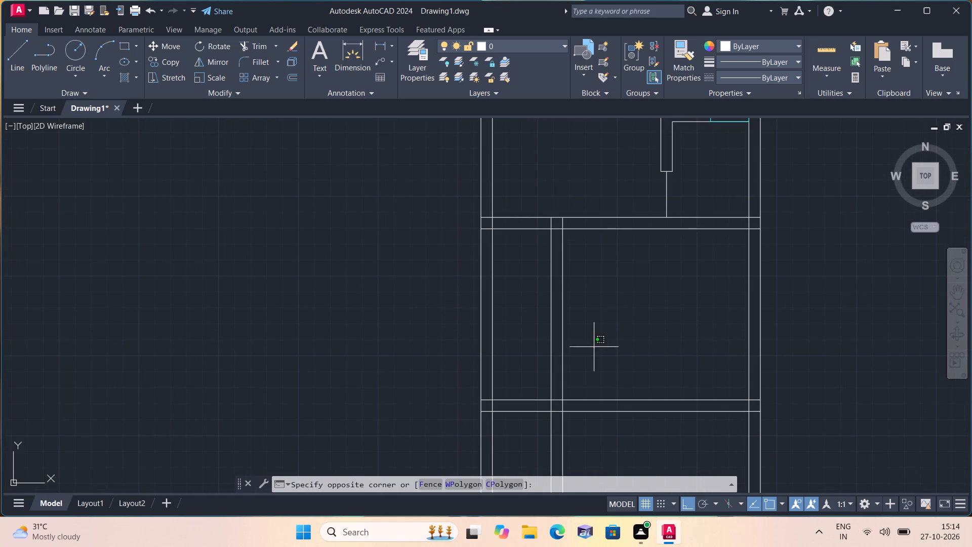
{"action": "left_click", "coordinate": [541, 299]}
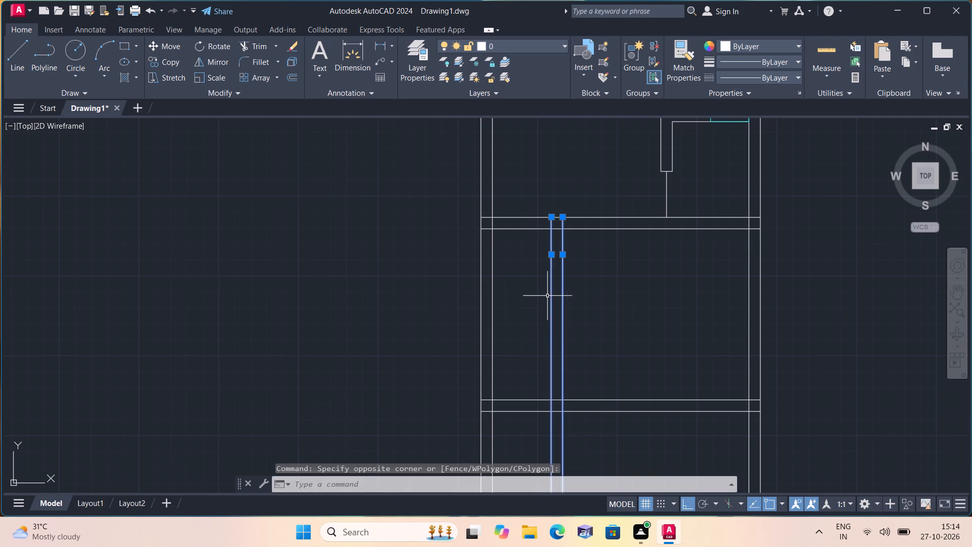
{"action": "key", "text": "Delete"}
Review the floor plan from the top rooms down to the small lower room and the wall below it.
{"action": "scroll", "coordinate": [555, 294], "scroll_direction": "down", "scroll_amount": 2}
{"action": "middle_click_drag", "start_coordinate": [556, 294], "coordinate": [572, 381]}
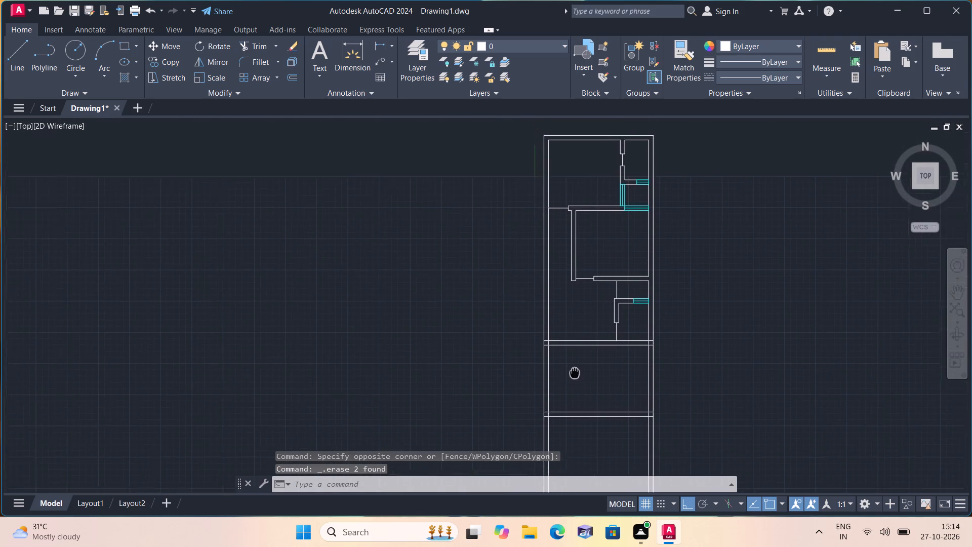
{"action": "middle_click_drag", "start_coordinate": [572, 381], "coordinate": [572, 385]}
{"action": "middle_click_drag", "start_coordinate": [570, 214], "coordinate": [550, 342]}
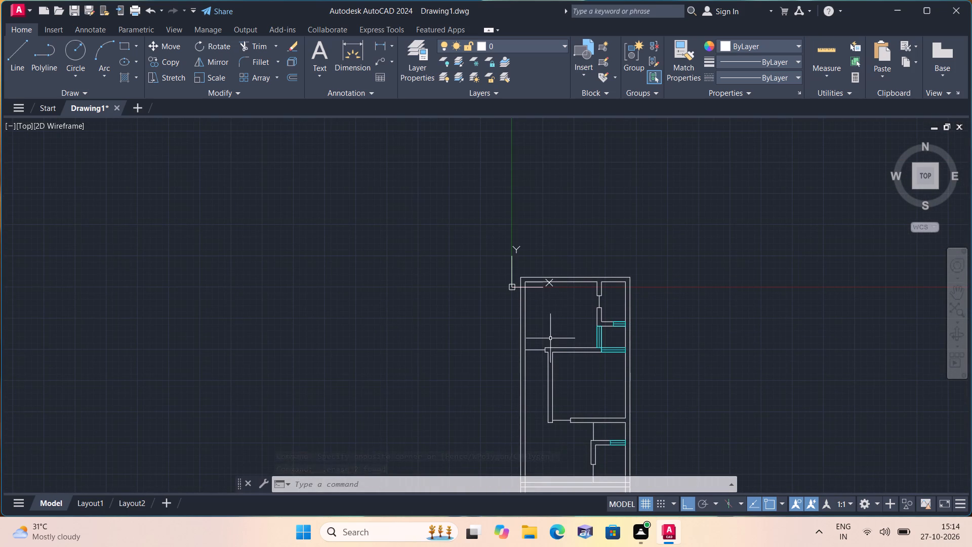
{"action": "scroll", "coordinate": [557, 305], "scroll_direction": "up", "scroll_amount": 2}
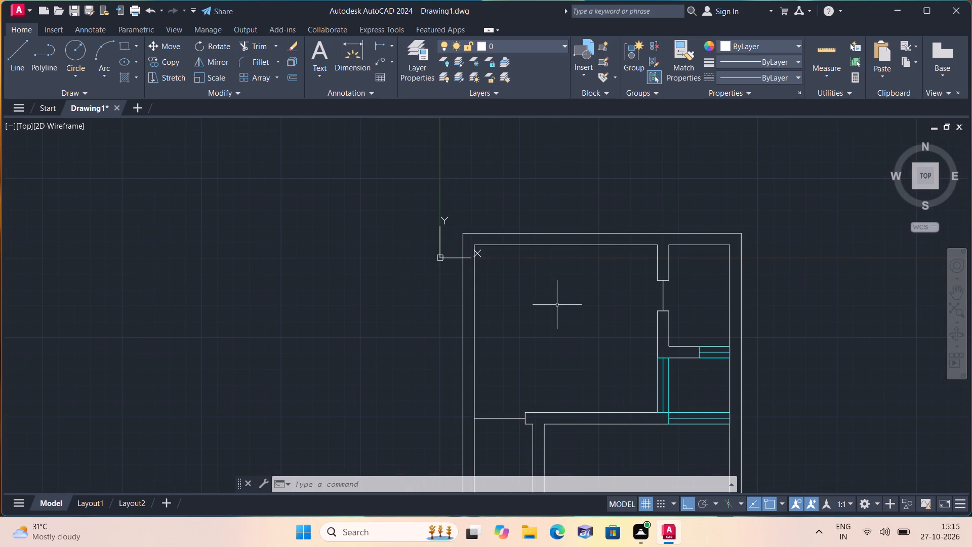
{"action": "middle_click_drag", "start_coordinate": [654, 338], "coordinate": [644, 313]}
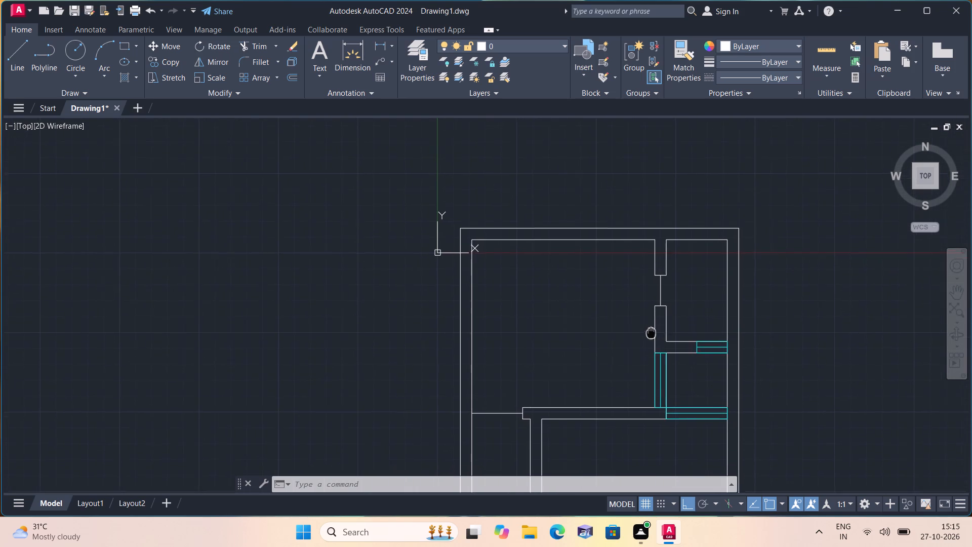
{"action": "middle_click_drag", "start_coordinate": [644, 313], "coordinate": [628, 228]}
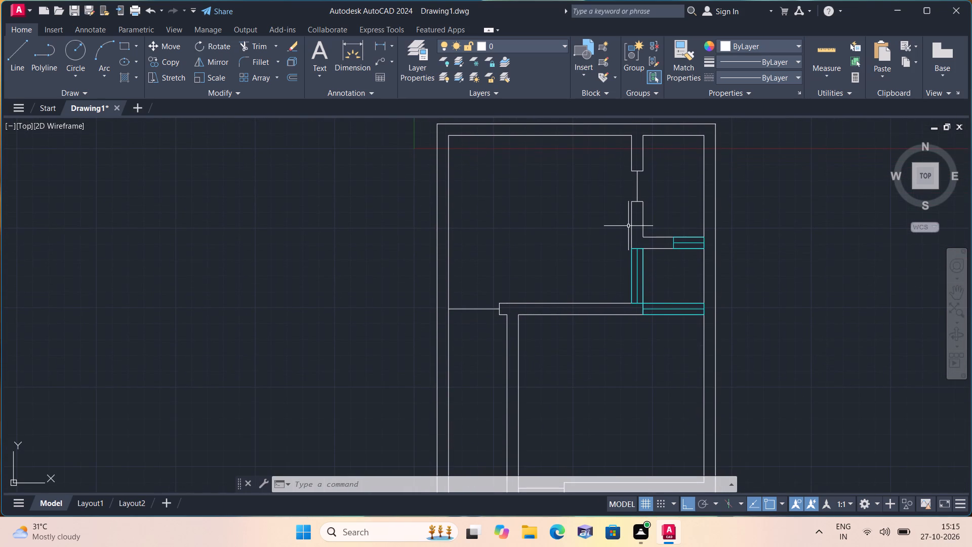
{"action": "middle_click_drag", "start_coordinate": [643, 359], "coordinate": [609, 245]}
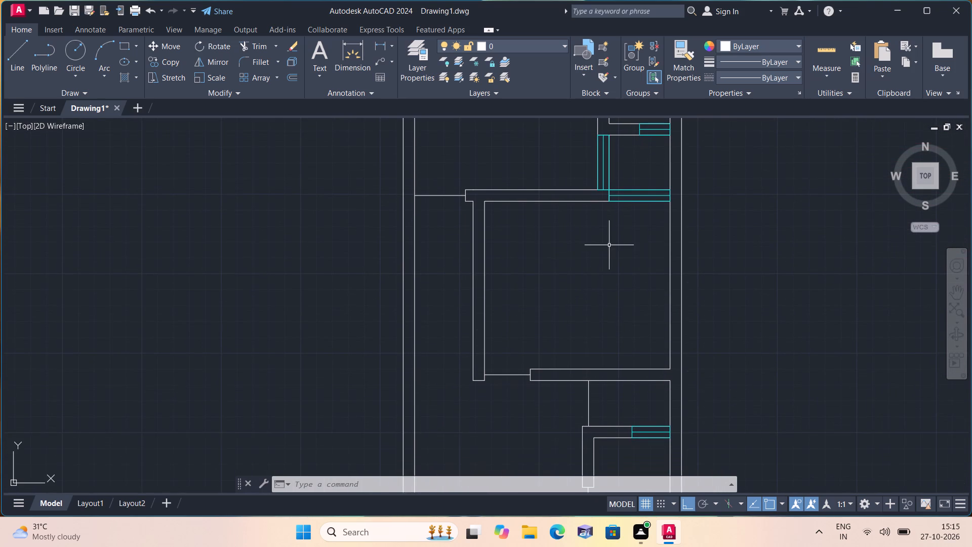
{"action": "middle_click_drag", "start_coordinate": [579, 400], "coordinate": [578, 398]}
{"action": "middle_click_drag", "start_coordinate": [578, 398], "coordinate": [575, 272]}
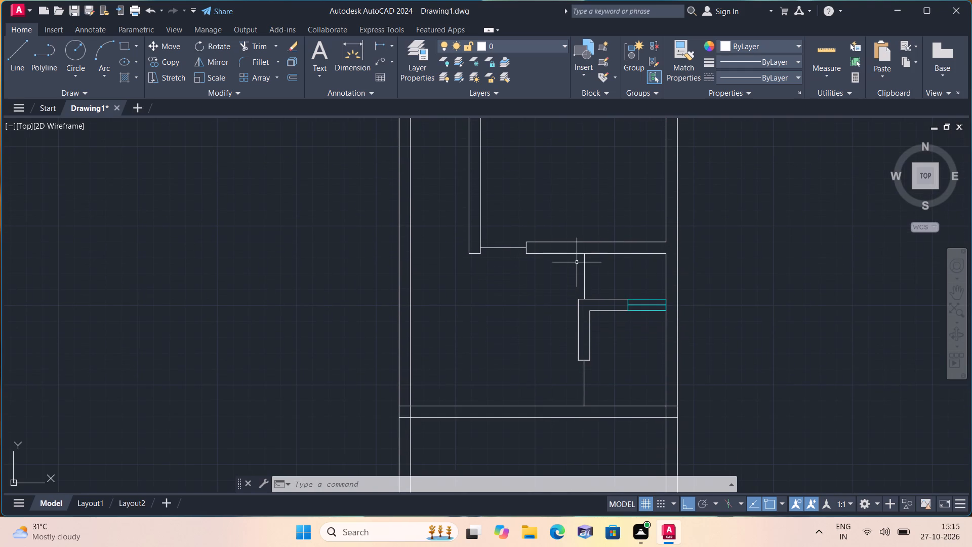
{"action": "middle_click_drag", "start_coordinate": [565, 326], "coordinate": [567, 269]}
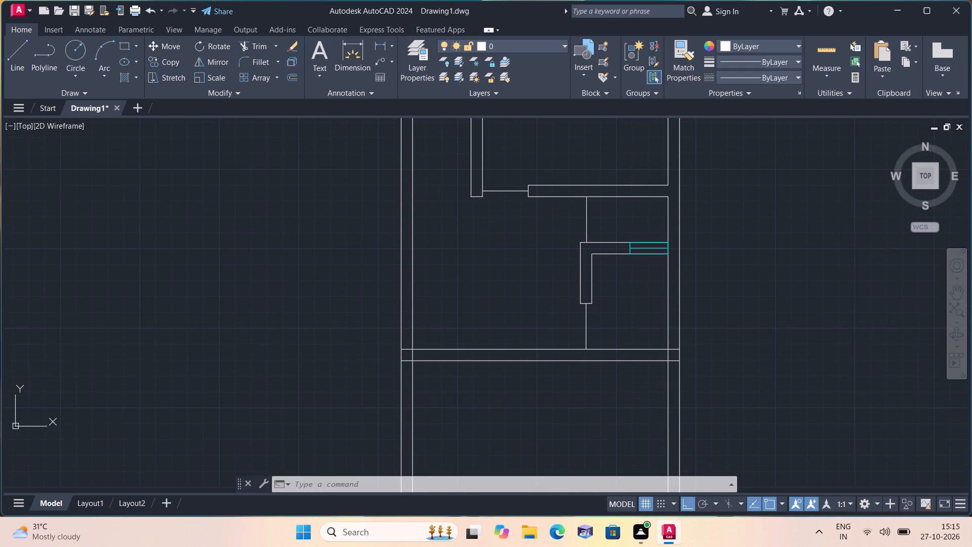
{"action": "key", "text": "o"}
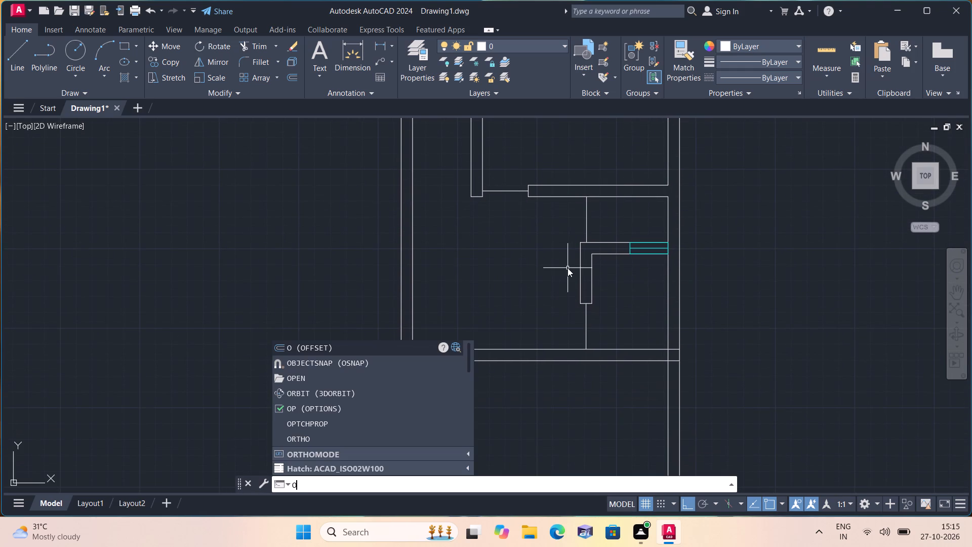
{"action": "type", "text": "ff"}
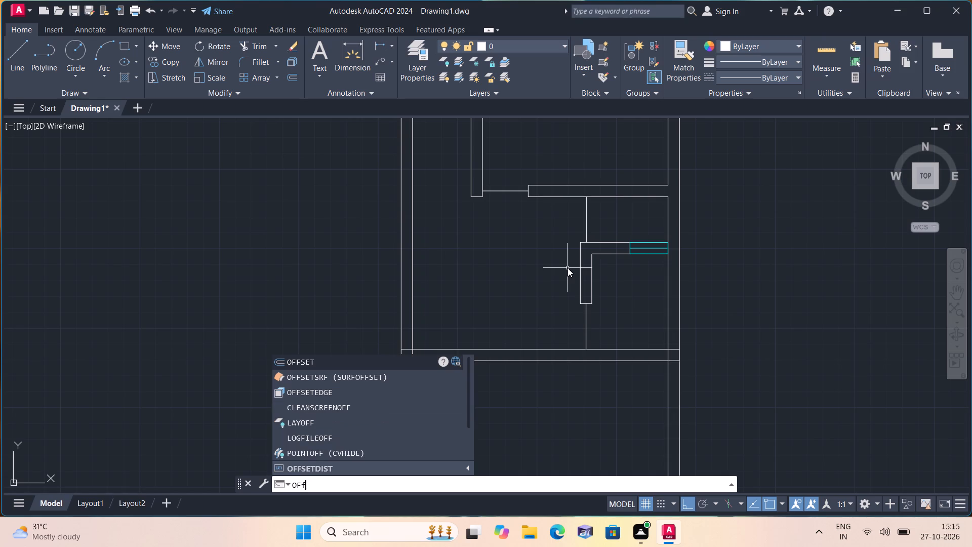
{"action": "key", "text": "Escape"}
Trim the overlapping lines where the horizontal wall below the small lower room meets the left outer wall.
{"action": "type", "text": "trim"}
{"action": "key", "text": "space"}
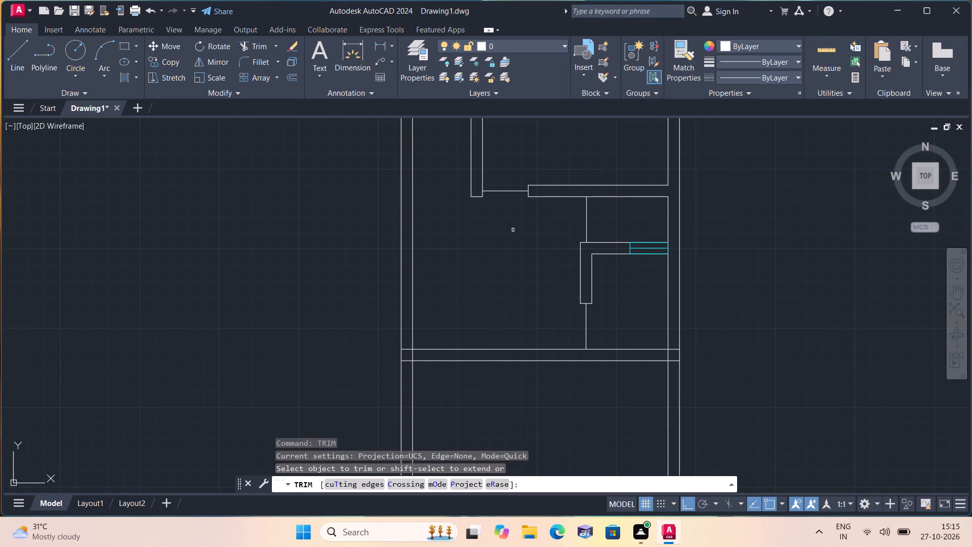
{"action": "scroll", "coordinate": [440, 346], "scroll_direction": "up", "scroll_amount": 2}
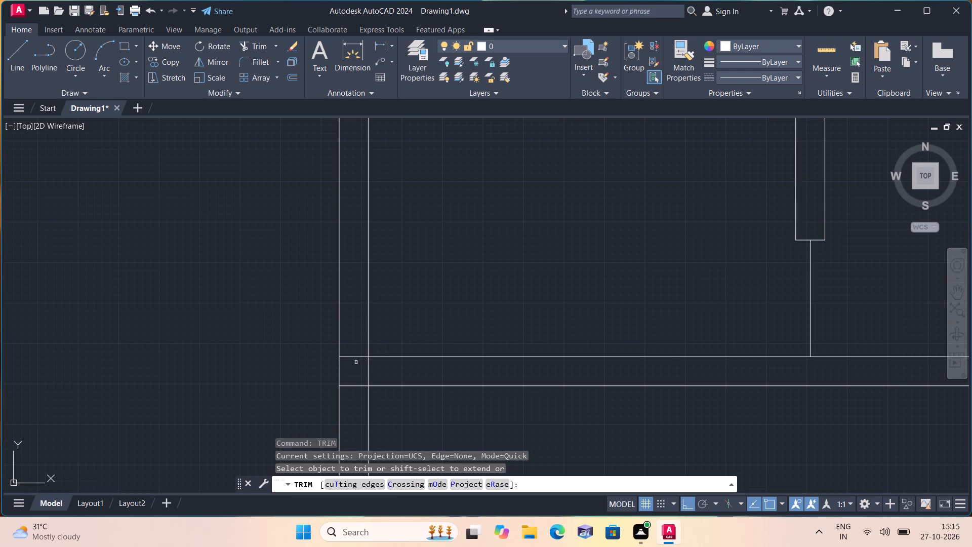
{"action": "left_click_drag", "start_coordinate": [351, 337], "coordinate": [354, 394]}
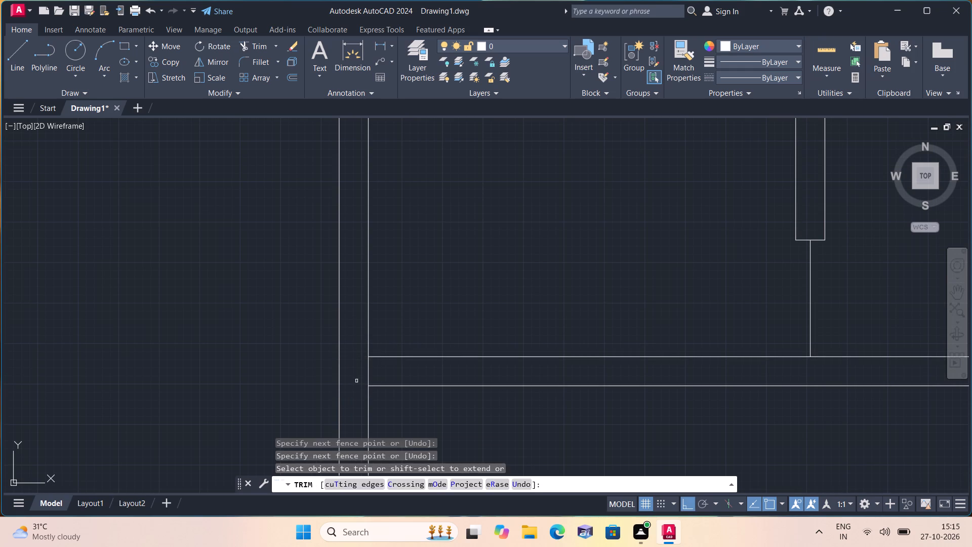
{"action": "left_click_drag", "start_coordinate": [355, 377], "coordinate": [376, 377]}
{"action": "scroll", "coordinate": [374, 368], "scroll_direction": "down", "scroll_amount": 1}
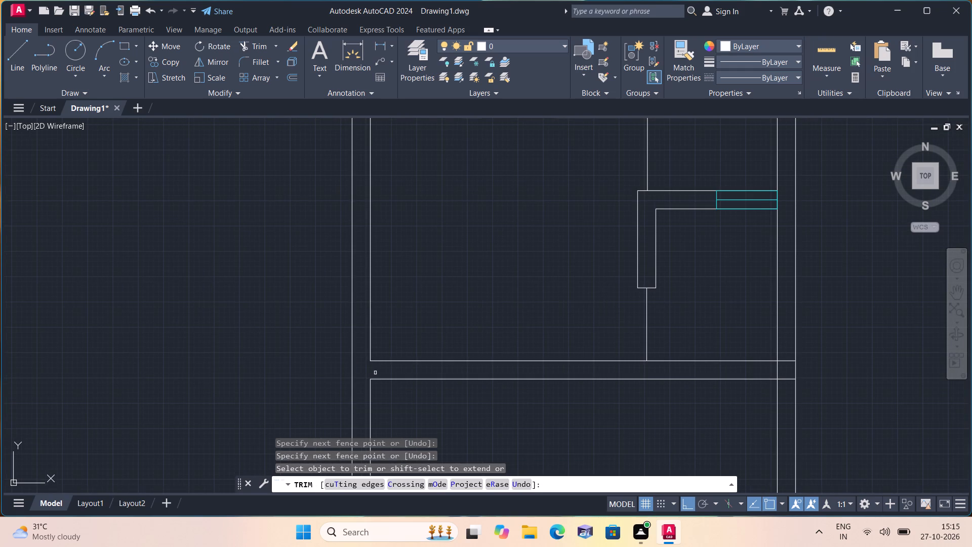
Trim the overlapping lines where the same horizontal wall meets the right outer wall.
{"action": "scroll", "coordinate": [744, 379], "scroll_direction": "up", "scroll_amount": 1}
{"action": "left_click", "coordinate": [791, 360]}
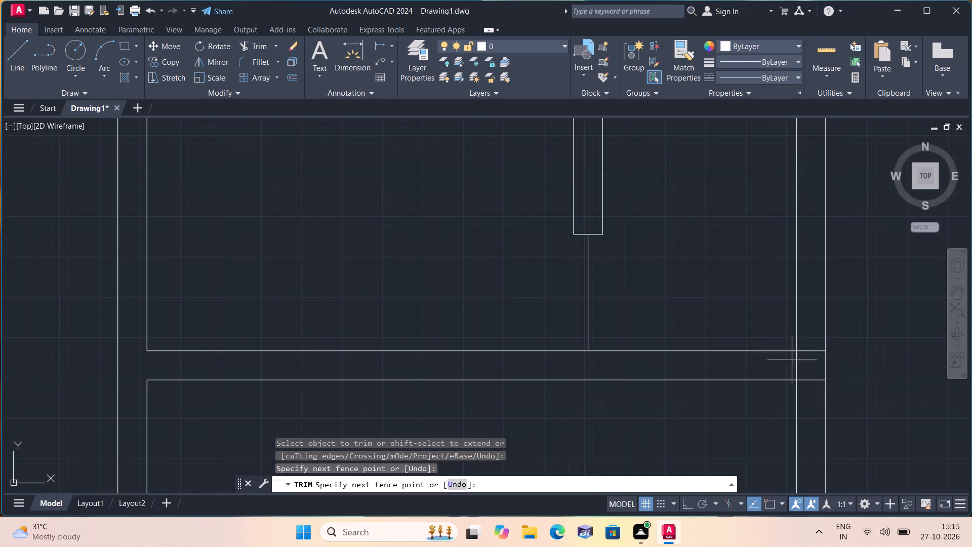
{"action": "left_click", "coordinate": [811, 347]}
{"action": "left_click_drag", "start_coordinate": [811, 347], "coordinate": [806, 392]}
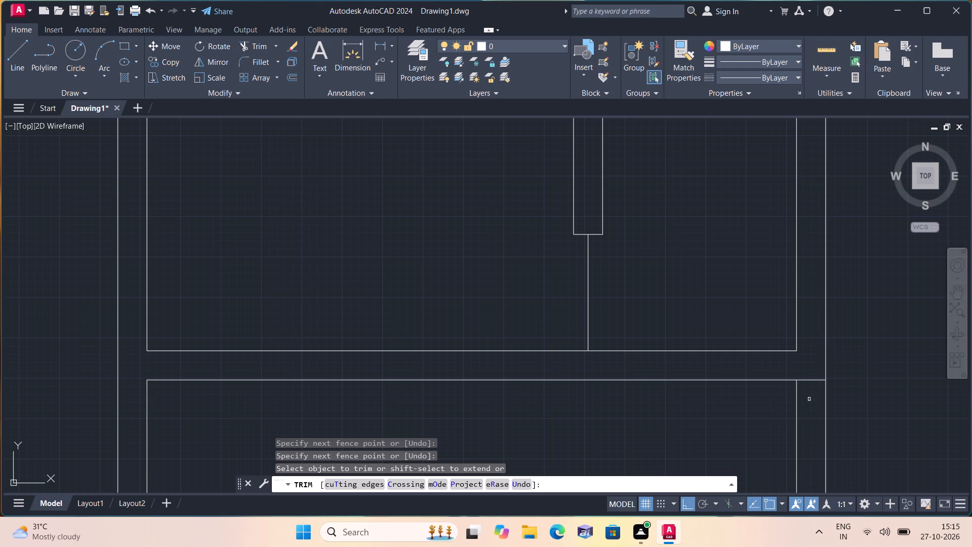
{"action": "left_click_drag", "start_coordinate": [806, 392], "coordinate": [804, 385]}
{"action": "left_click", "coordinate": [802, 379]}
{"action": "key", "text": "space"}
Offset the left outer wall's inner line 6'10" to the right inside the room below the horizontal wall.
{"action": "scroll", "coordinate": [781, 332], "scroll_direction": "down", "scroll_amount": 1}
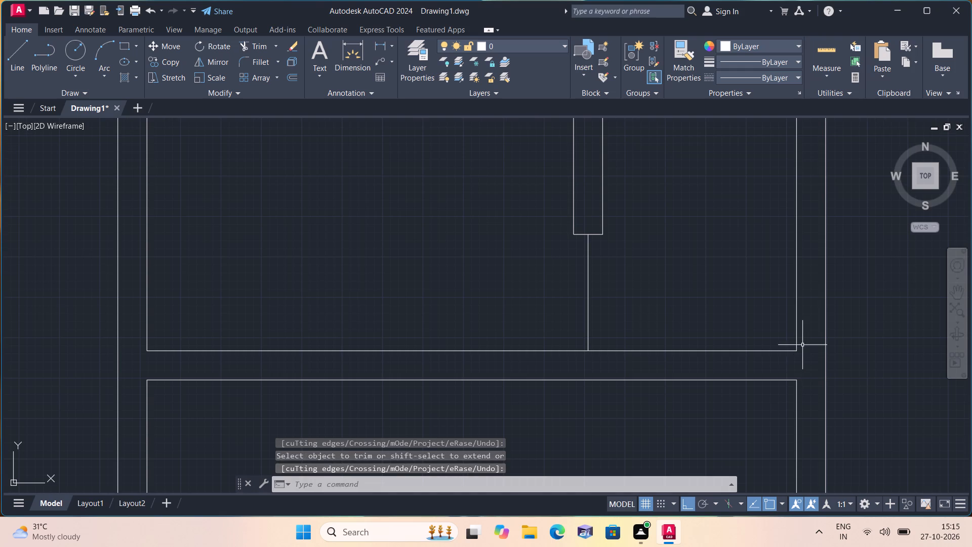
{"action": "scroll", "coordinate": [548, 292], "scroll_direction": "down", "scroll_amount": 1}
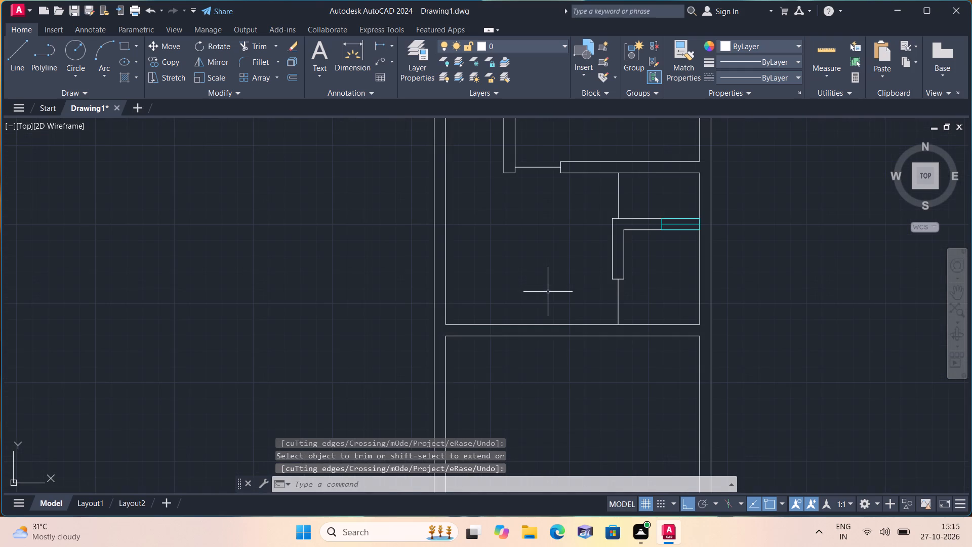
{"action": "middle_click_drag", "start_coordinate": [556, 333], "coordinate": [552, 360]}
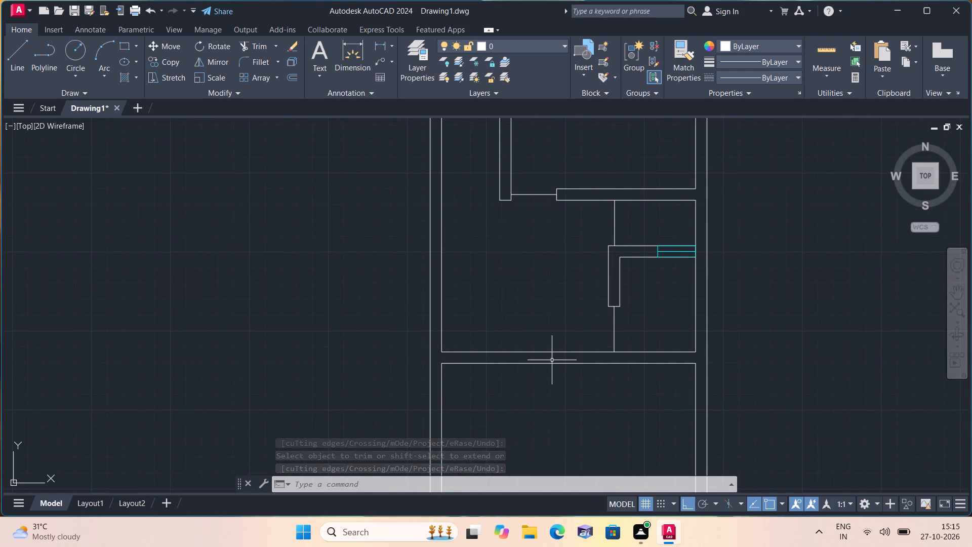
{"action": "middle_click_drag", "start_coordinate": [538, 354], "coordinate": [527, 342]}
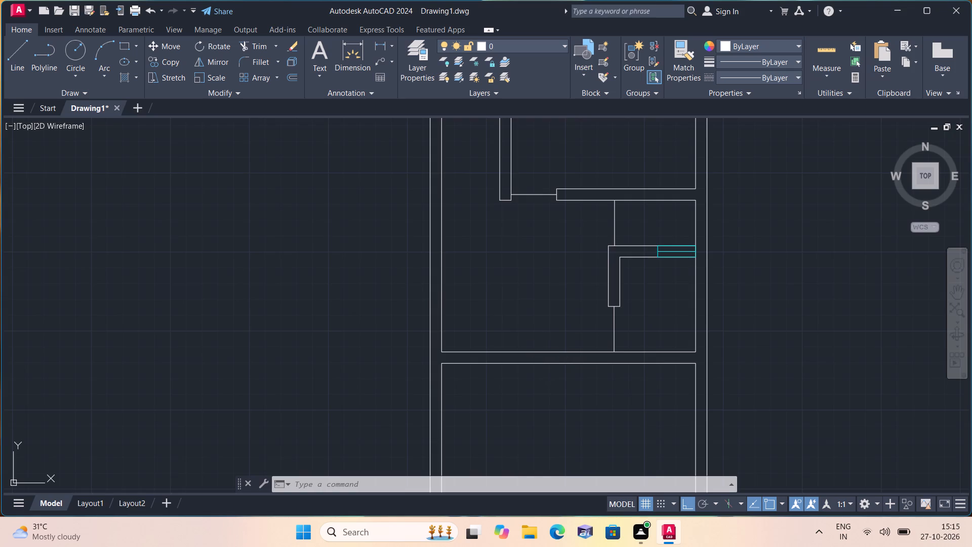
{"action": "middle_click_drag", "start_coordinate": [527, 342], "coordinate": [526, 295]}
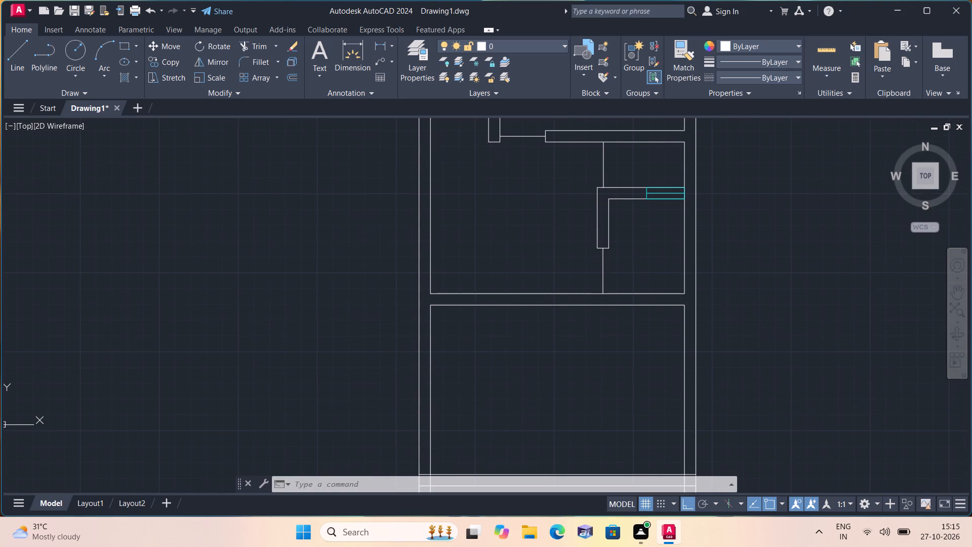
{"action": "type", "text": "off"}
{"action": "key", "text": "space"}
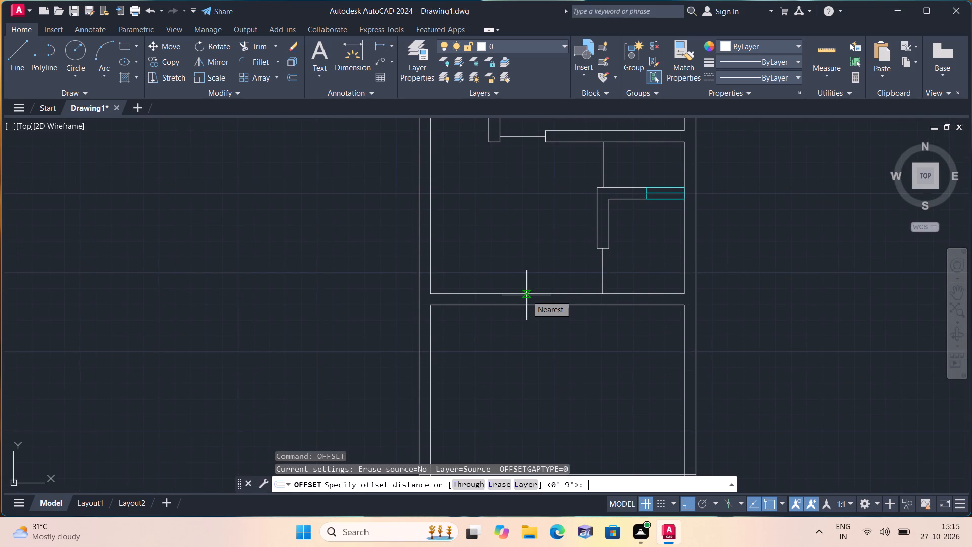
{"action": "type", "text": "6'10\""}
{"action": "key", "text": "space"}
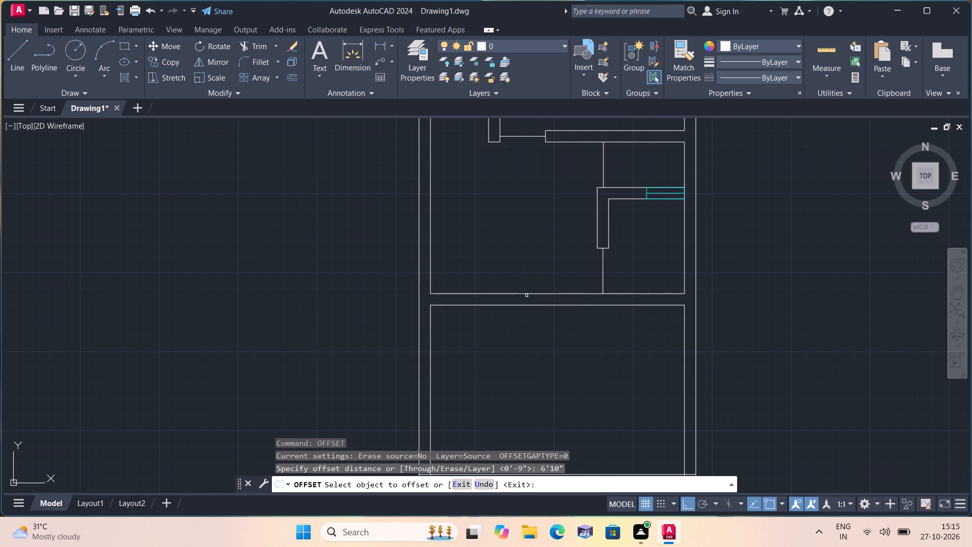
{"action": "left_click", "coordinate": [429, 326]}
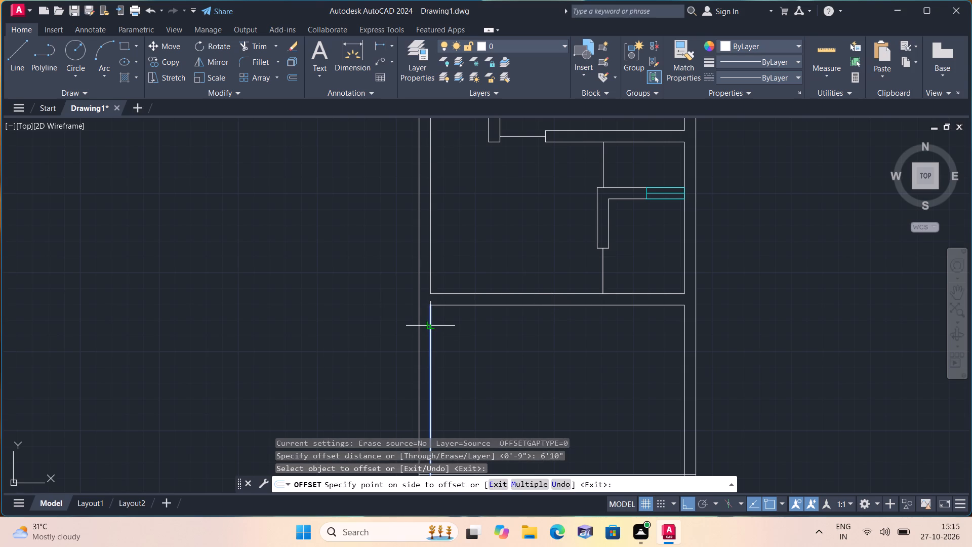
{"action": "left_click", "coordinate": [571, 331]}
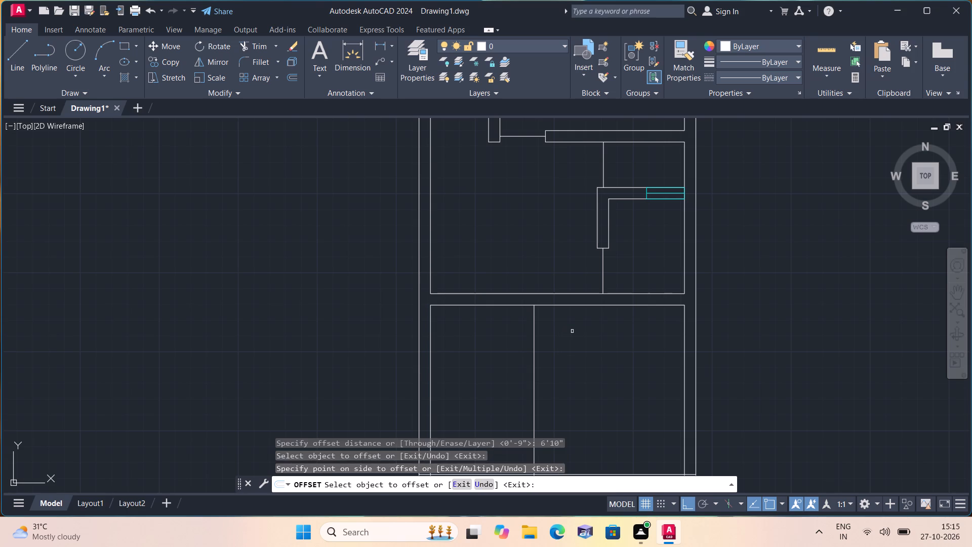
{"action": "key", "text": "space"}
Offset the new vertical line 9" to the right to form the partition wall's thickness.
{"action": "key", "text": "space"}
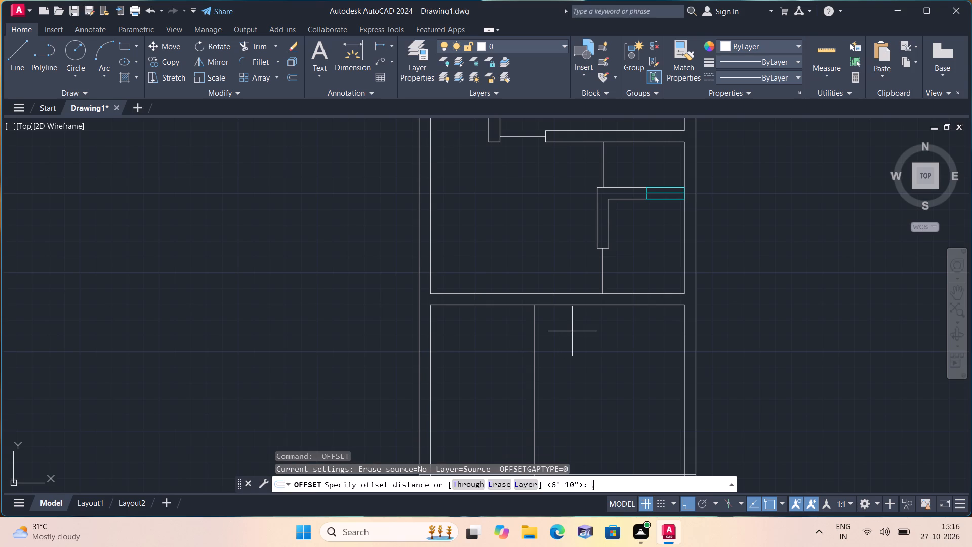
{"action": "type", "text": "9\""}
{"action": "key", "text": "space"}
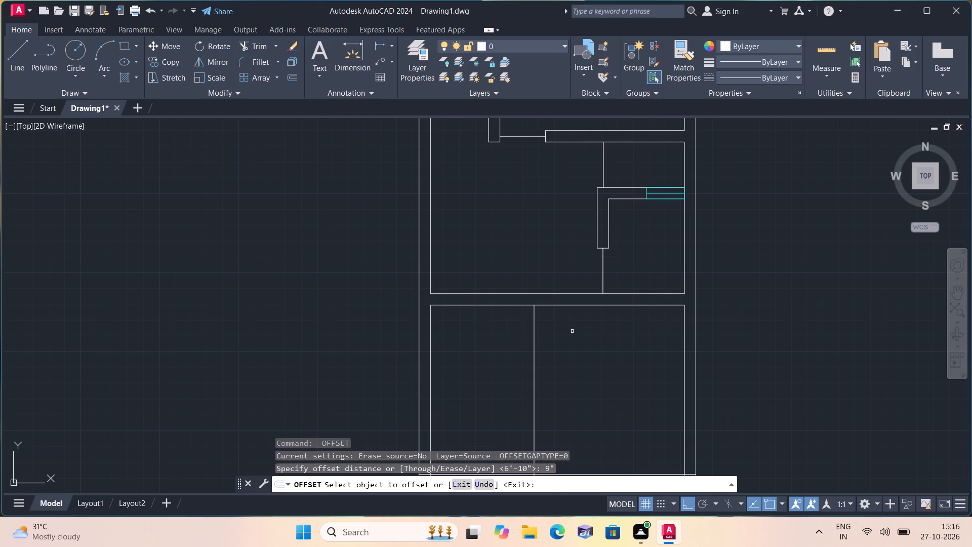
{"action": "left_click", "coordinate": [535, 330]}
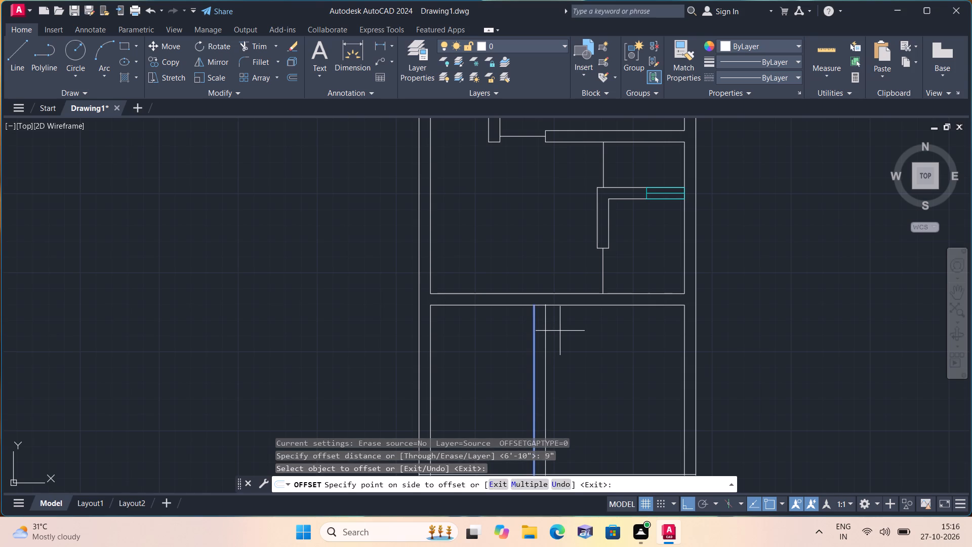
{"action": "left_click", "coordinate": [567, 333]}
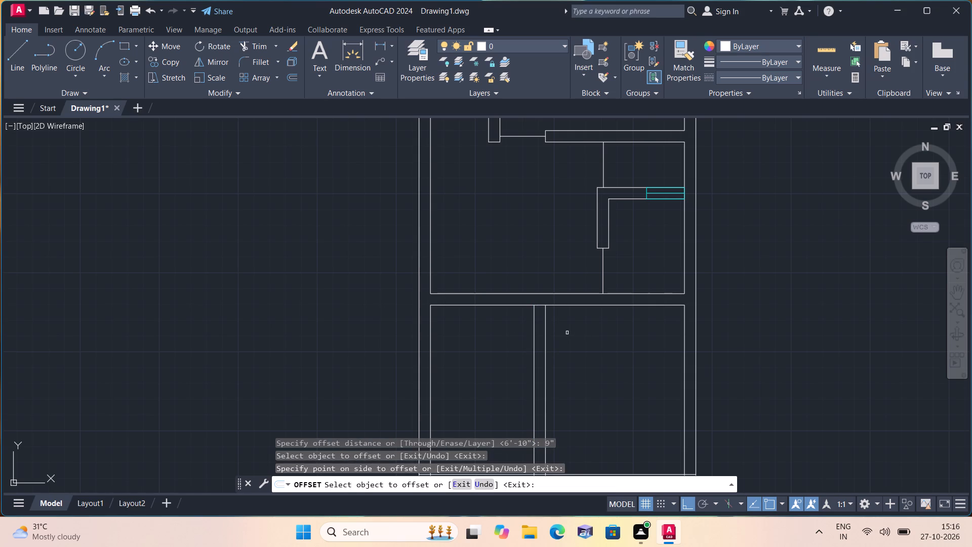
{"action": "key", "text": "space"}
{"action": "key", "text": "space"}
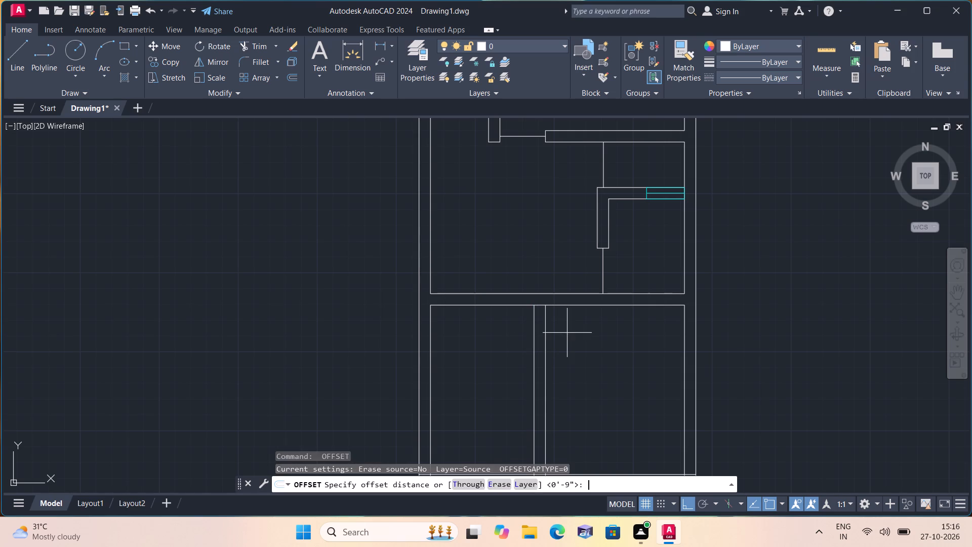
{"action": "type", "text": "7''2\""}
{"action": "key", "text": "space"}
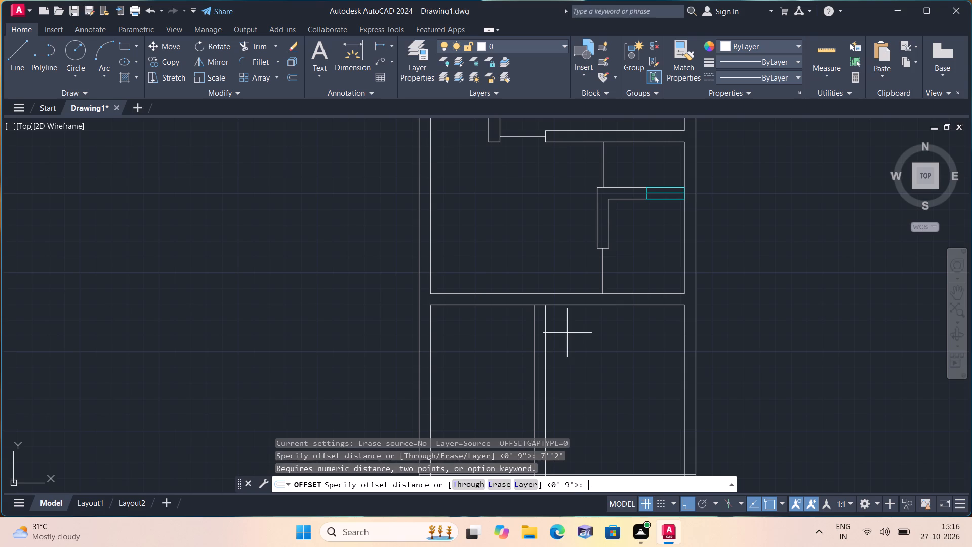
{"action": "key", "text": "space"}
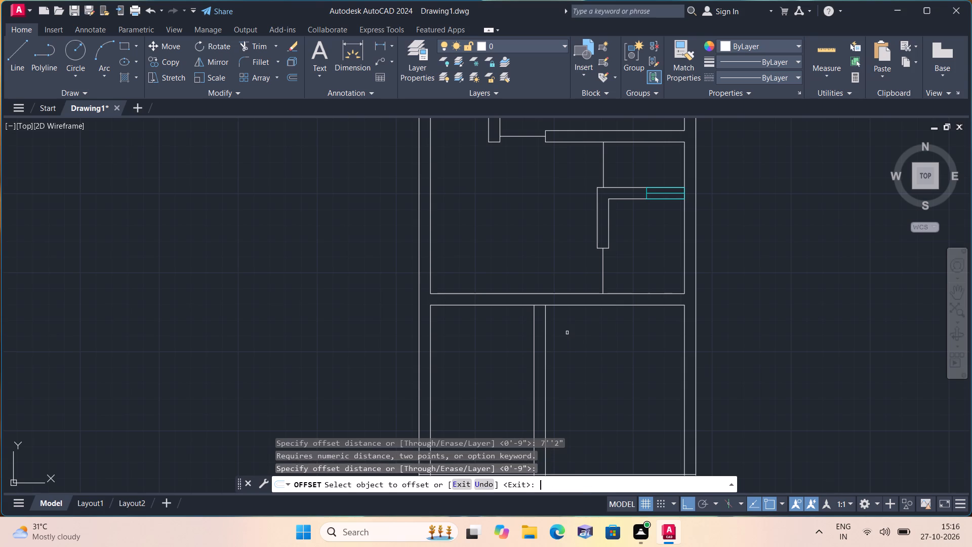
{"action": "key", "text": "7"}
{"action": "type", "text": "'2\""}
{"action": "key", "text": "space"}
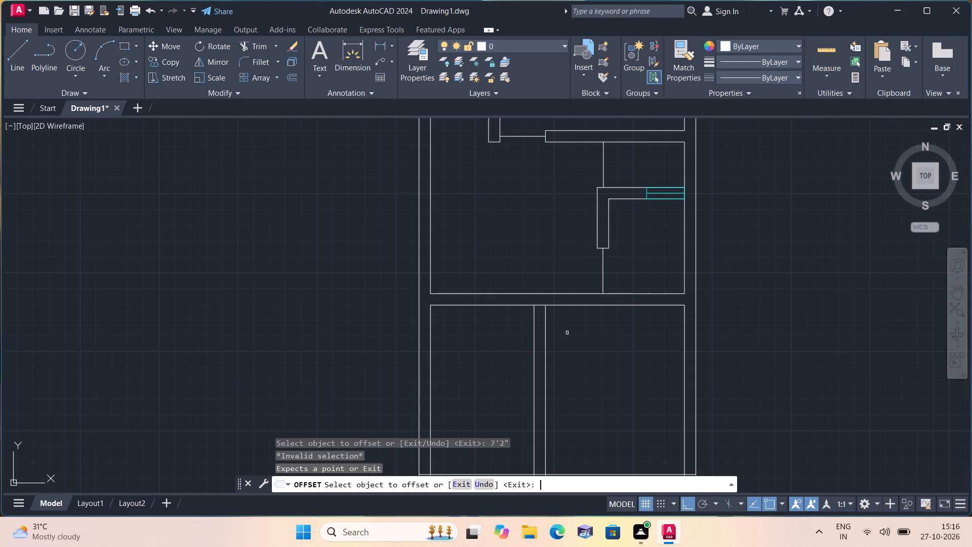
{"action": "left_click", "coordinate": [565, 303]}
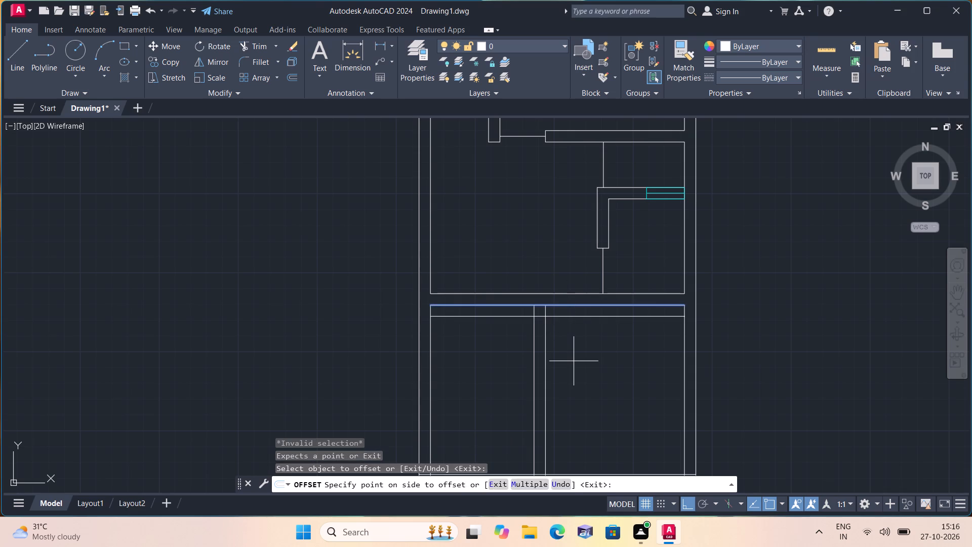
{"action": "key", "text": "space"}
Offset the top line of the room with the new partition 7'2" downward.
{"action": "key", "text": "space"}
{"action": "type", "text": "7'2\""}
{"action": "key", "text": "space"}
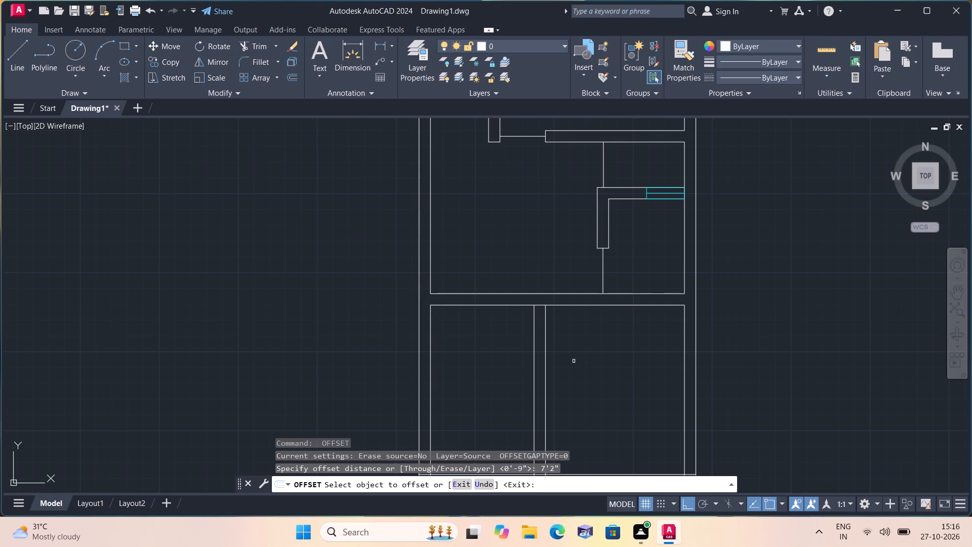
{"action": "left_click", "coordinate": [578, 305]}
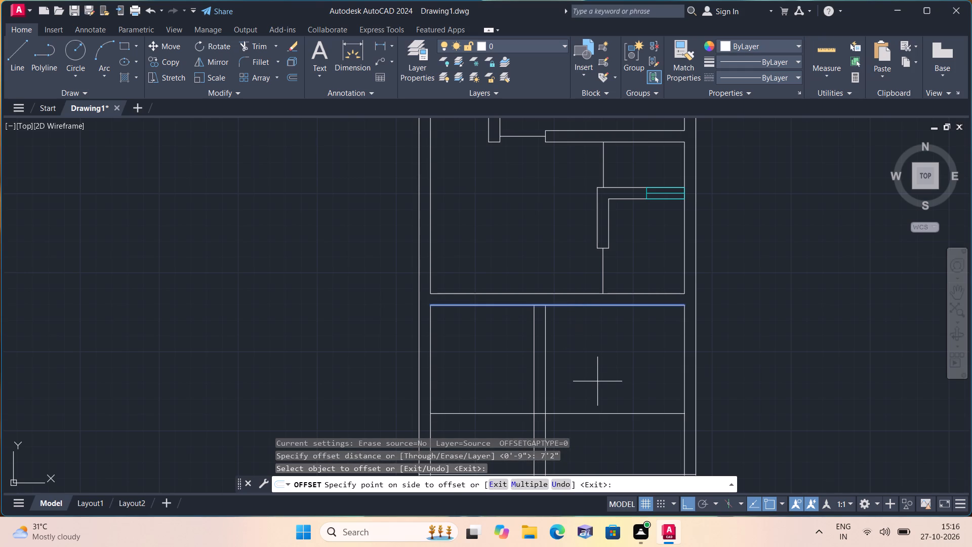
{"action": "left_click", "coordinate": [597, 381]}
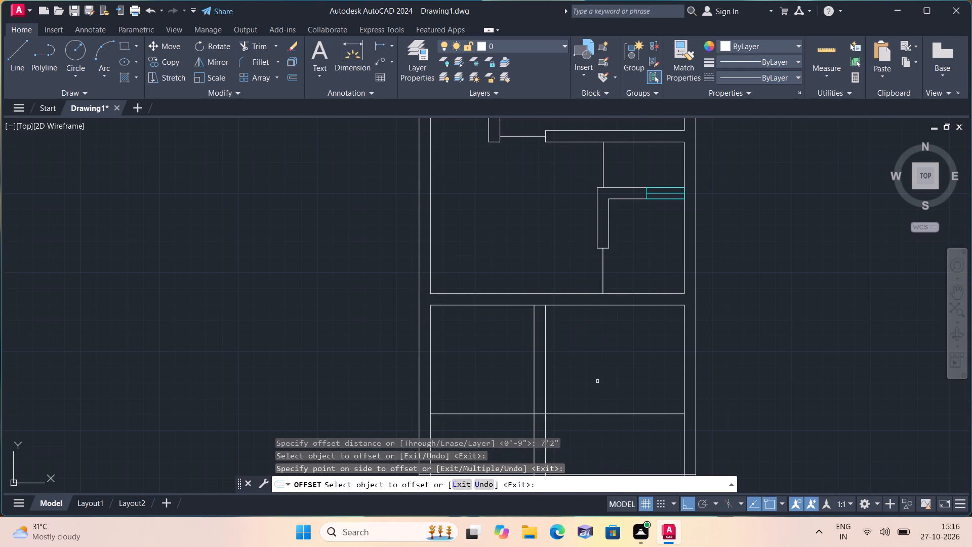
{"action": "key", "text": "space"}
Offset the new horizontal line 9" downward to form the second side of the cross wall.
{"action": "key", "text": "space"}
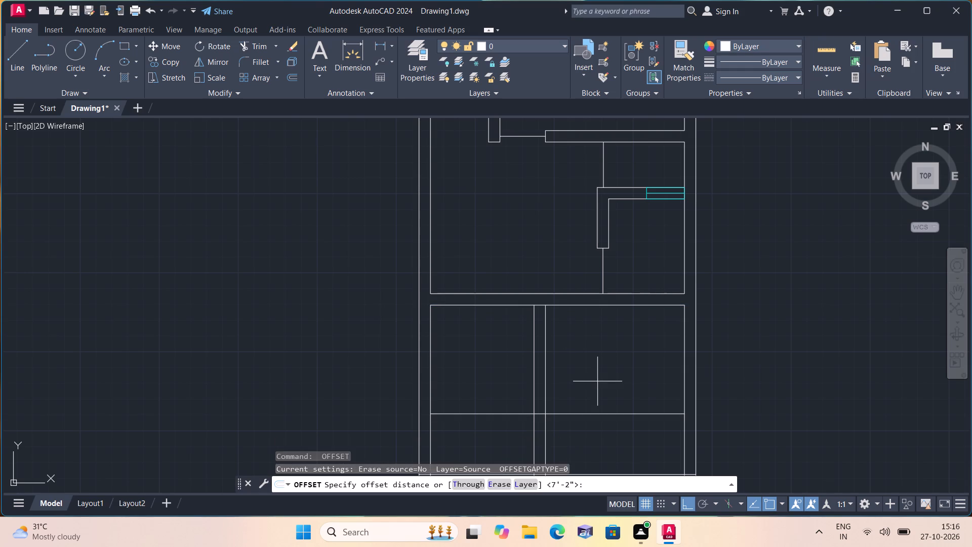
{"action": "type", "text": "9\""}
{"action": "key", "text": "space"}
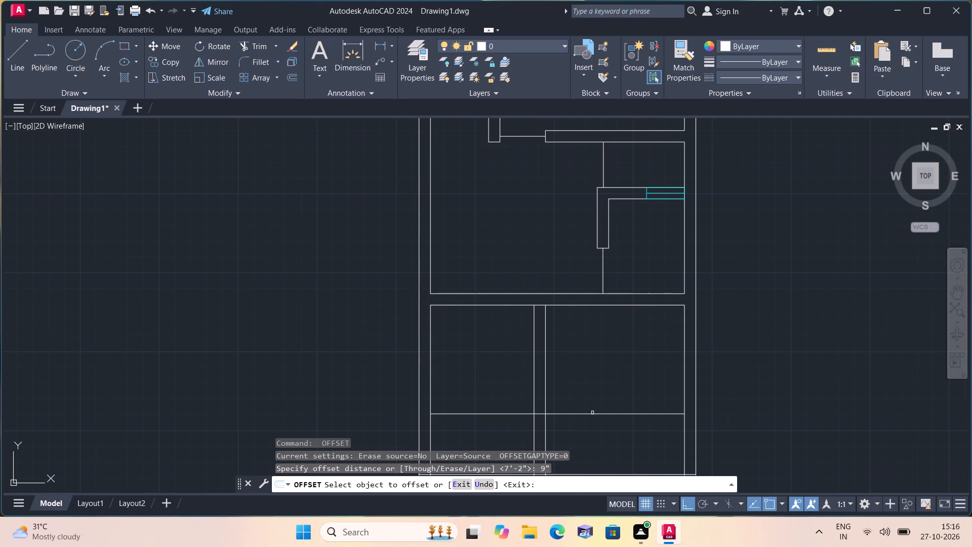
{"action": "left_click_drag", "start_coordinate": [592, 413], "coordinate": [593, 418]}
{"action": "left_click", "coordinate": [597, 445]}
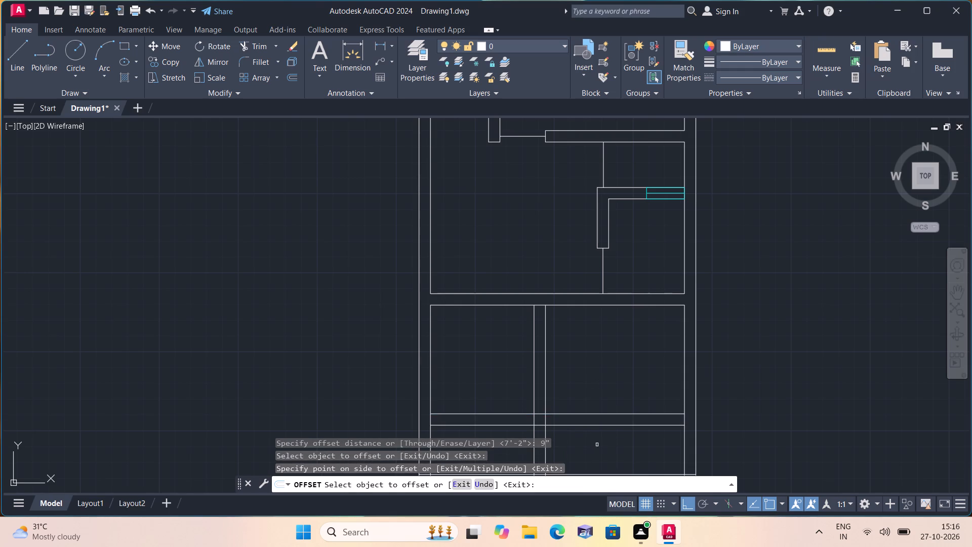
{"action": "middle_click_drag", "start_coordinate": [598, 445], "coordinate": [572, 348]}
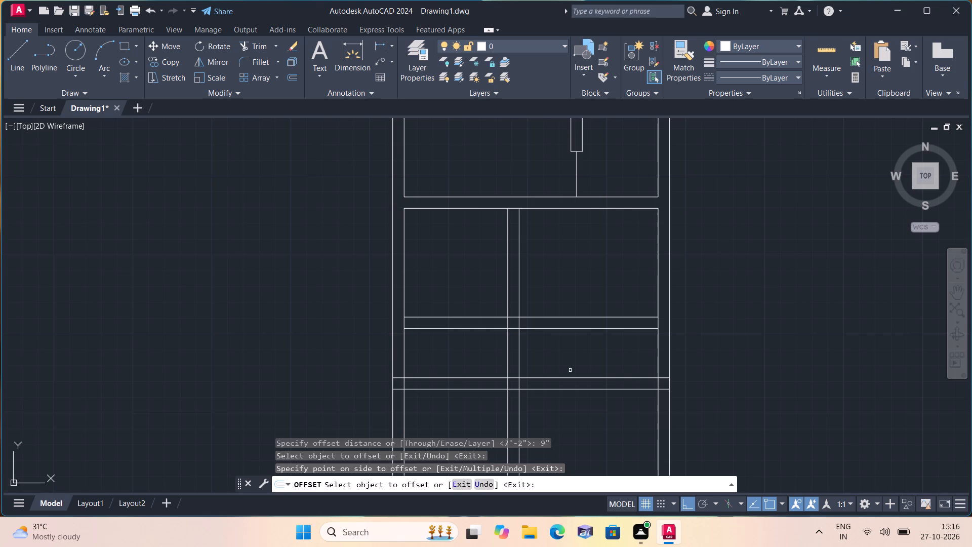
{"action": "key", "text": "space"}
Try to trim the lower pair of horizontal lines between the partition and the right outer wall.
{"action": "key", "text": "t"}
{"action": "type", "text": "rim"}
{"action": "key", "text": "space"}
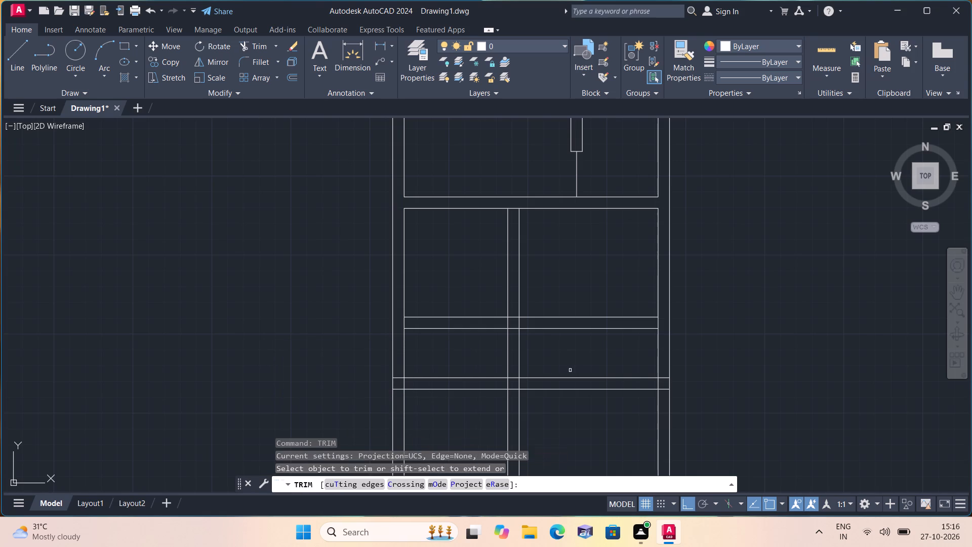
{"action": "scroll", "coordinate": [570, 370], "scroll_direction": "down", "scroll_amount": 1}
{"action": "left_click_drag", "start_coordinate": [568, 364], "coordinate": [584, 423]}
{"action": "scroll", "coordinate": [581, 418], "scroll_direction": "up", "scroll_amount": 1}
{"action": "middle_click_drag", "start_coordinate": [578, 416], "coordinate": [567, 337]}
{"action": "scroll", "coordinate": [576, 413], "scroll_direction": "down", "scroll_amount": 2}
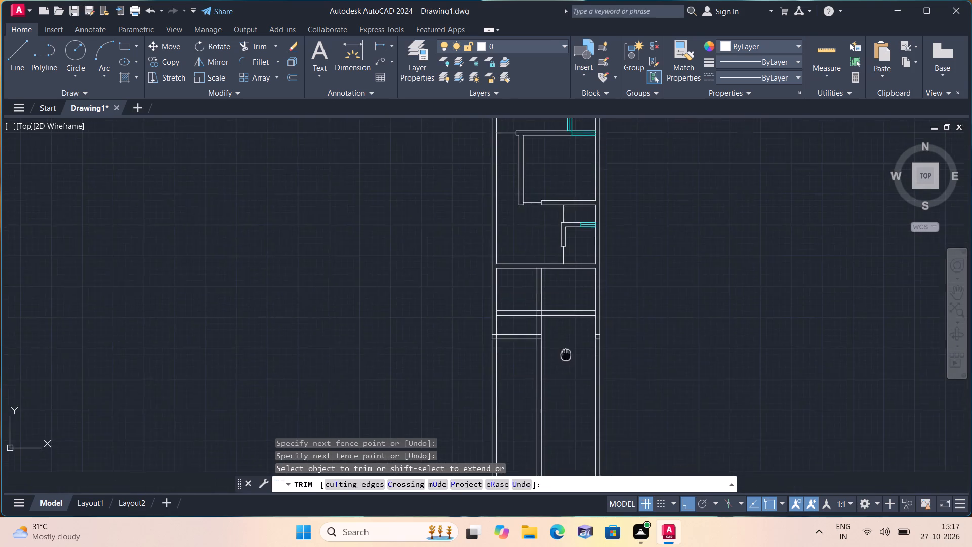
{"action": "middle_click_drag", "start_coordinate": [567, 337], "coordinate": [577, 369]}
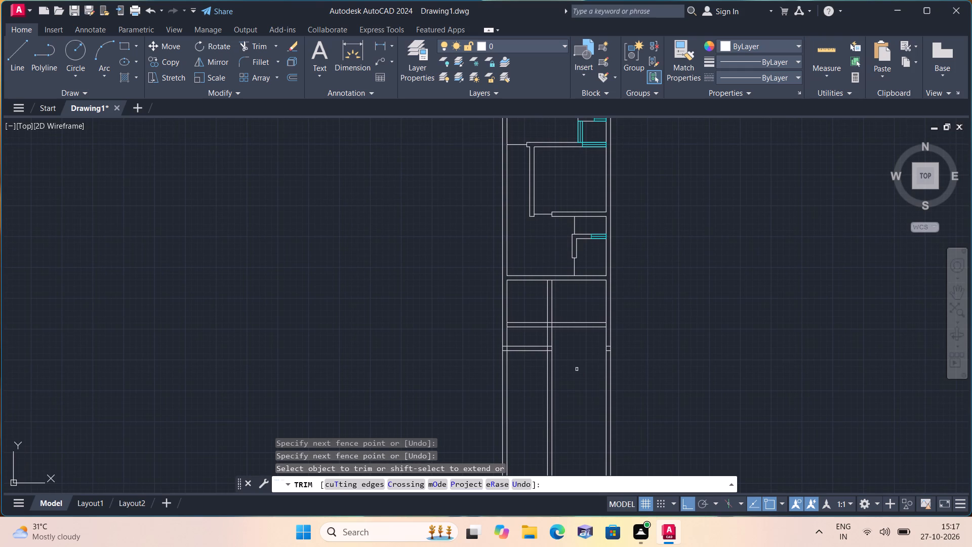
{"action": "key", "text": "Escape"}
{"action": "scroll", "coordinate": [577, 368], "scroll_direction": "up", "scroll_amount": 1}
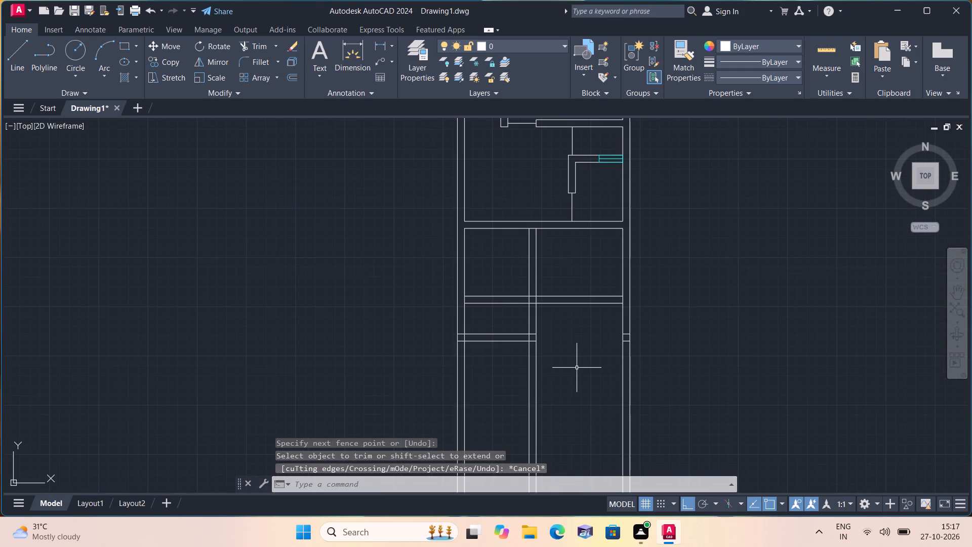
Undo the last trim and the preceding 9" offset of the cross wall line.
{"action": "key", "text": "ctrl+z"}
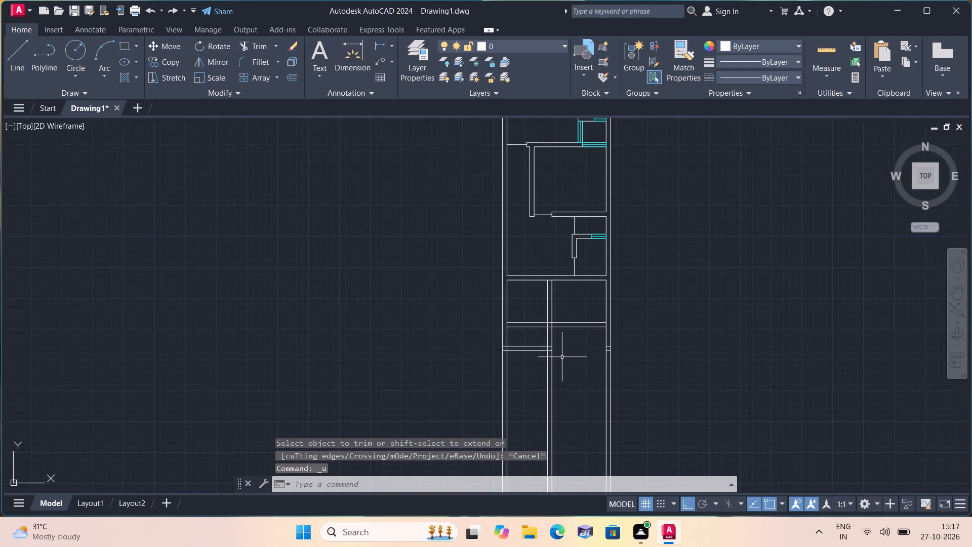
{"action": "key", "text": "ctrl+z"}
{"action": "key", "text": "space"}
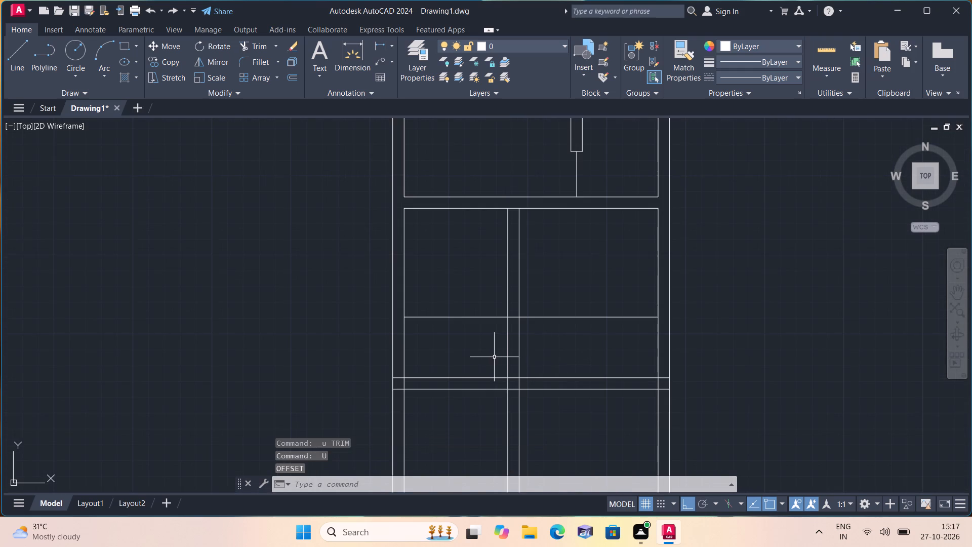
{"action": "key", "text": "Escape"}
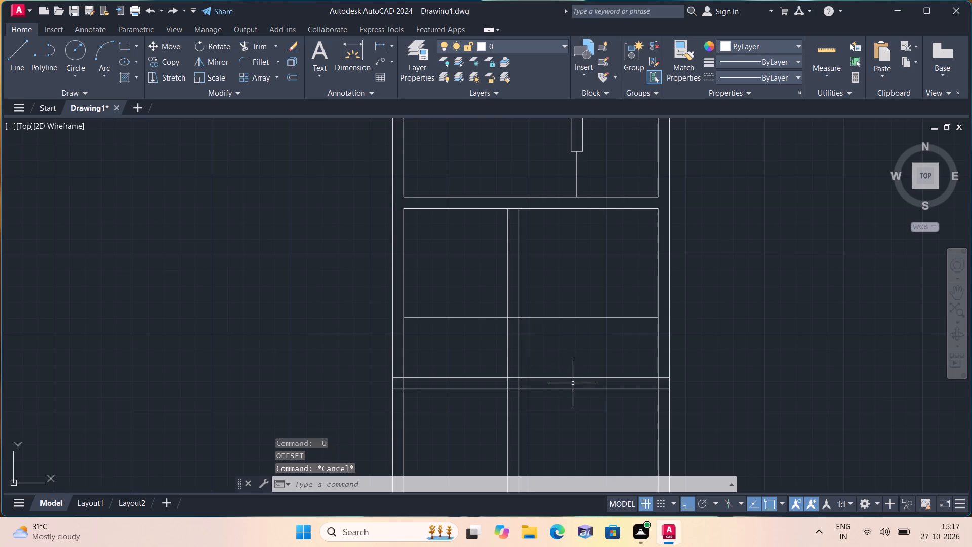
Erase the three horizontal lines that cross the vertical partition below the room's top line.
{"action": "left_click_drag", "start_coordinate": [581, 400], "coordinate": [575, 384]}
{"action": "left_click", "coordinate": [539, 276]}
{"action": "key", "text": "Delete"}
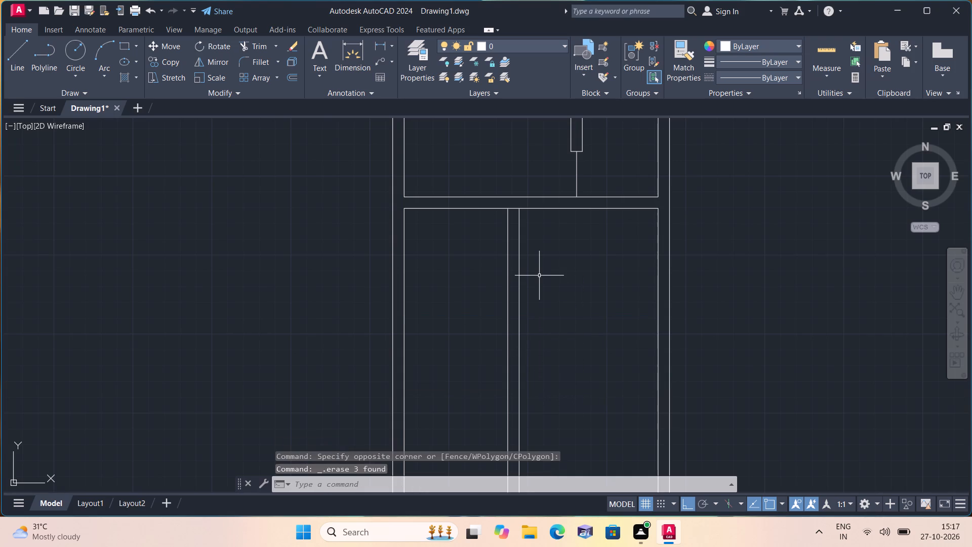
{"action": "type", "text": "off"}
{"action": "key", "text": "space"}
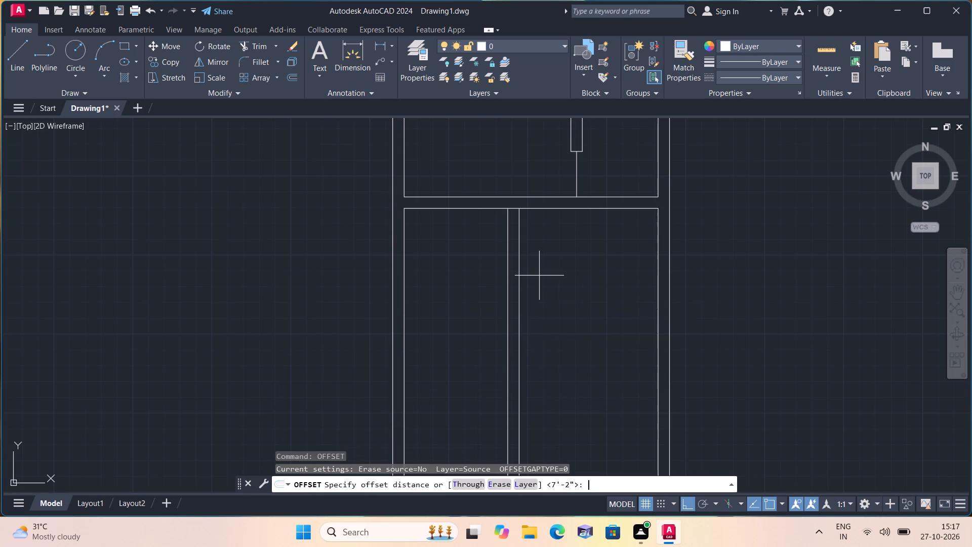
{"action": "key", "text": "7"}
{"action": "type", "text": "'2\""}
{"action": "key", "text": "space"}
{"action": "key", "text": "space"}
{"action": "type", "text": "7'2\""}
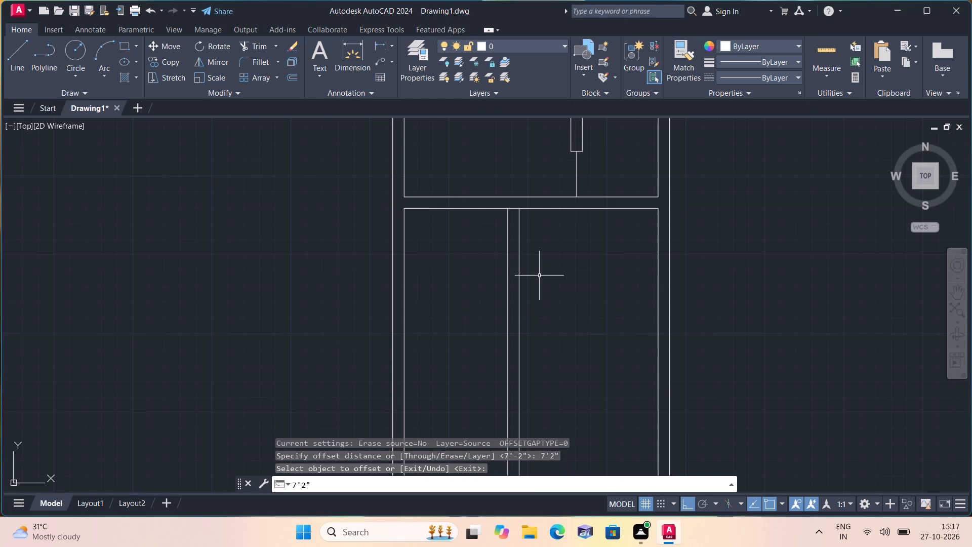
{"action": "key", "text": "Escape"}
Offset the top line of the room with the partition 7'2" downward.
{"action": "key", "text": "space"}
{"action": "type", "text": "7'2\""}
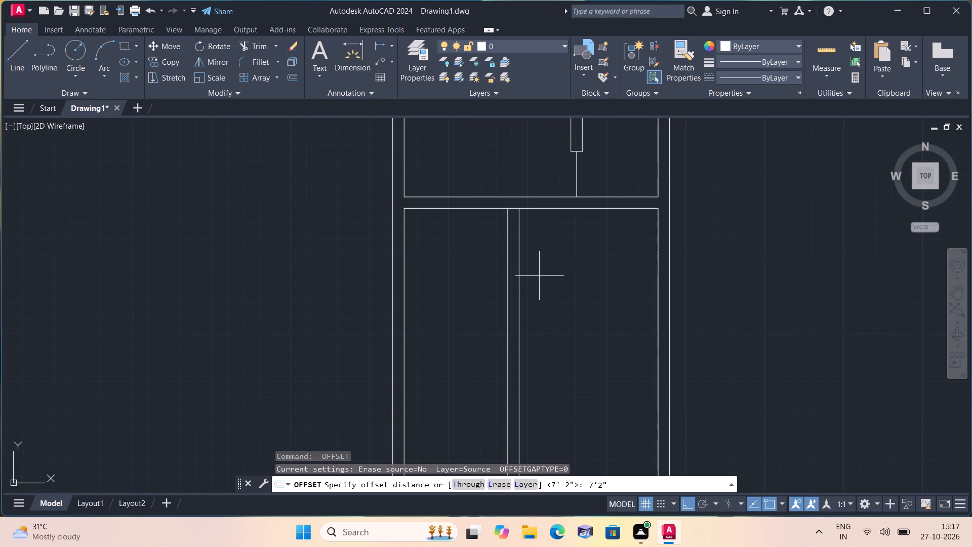
{"action": "key", "text": "space"}
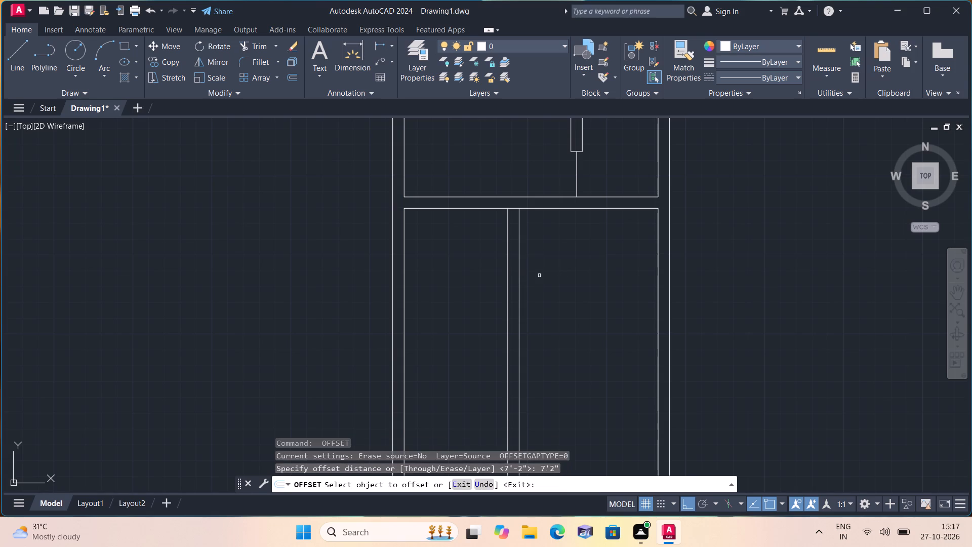
{"action": "left_click", "coordinate": [602, 210]}
{"action": "left_click", "coordinate": [591, 238]}
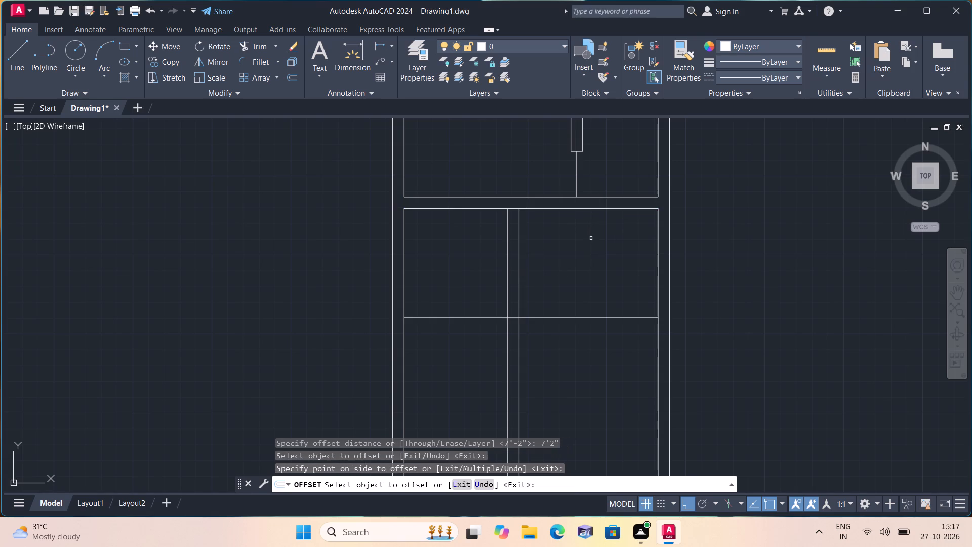
{"action": "key", "text": "space"}
Offset the new horizontal line 9" downward to form the upper cross wall's thickness.
{"action": "key", "text": "space"}
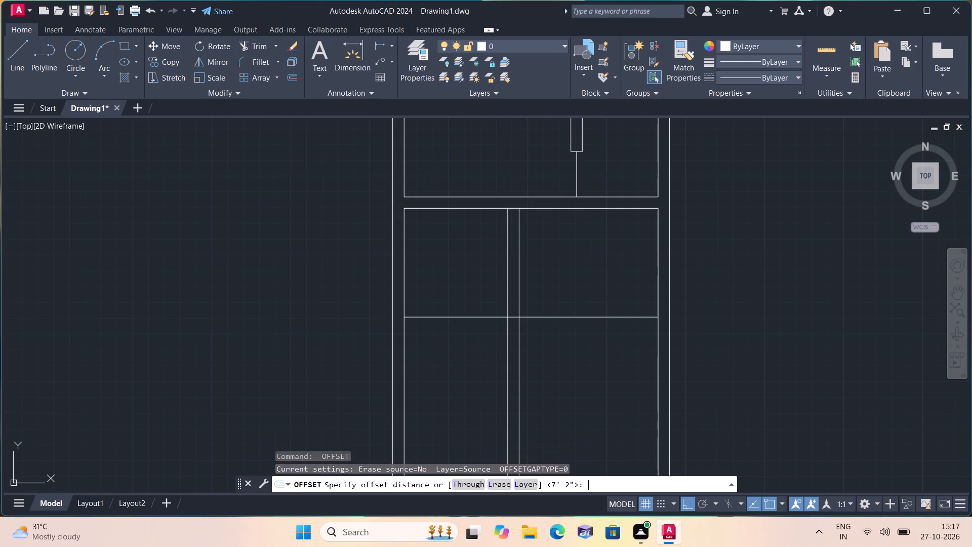
{"action": "type", "text": "9\""}
{"action": "key", "text": "space"}
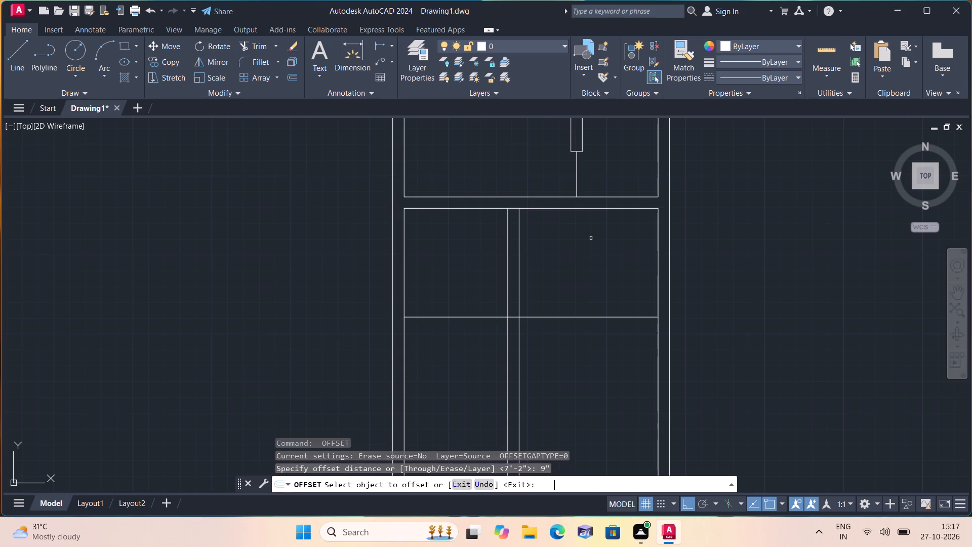
{"action": "left_click", "coordinate": [560, 317]}
{"action": "left_click", "coordinate": [541, 379]}
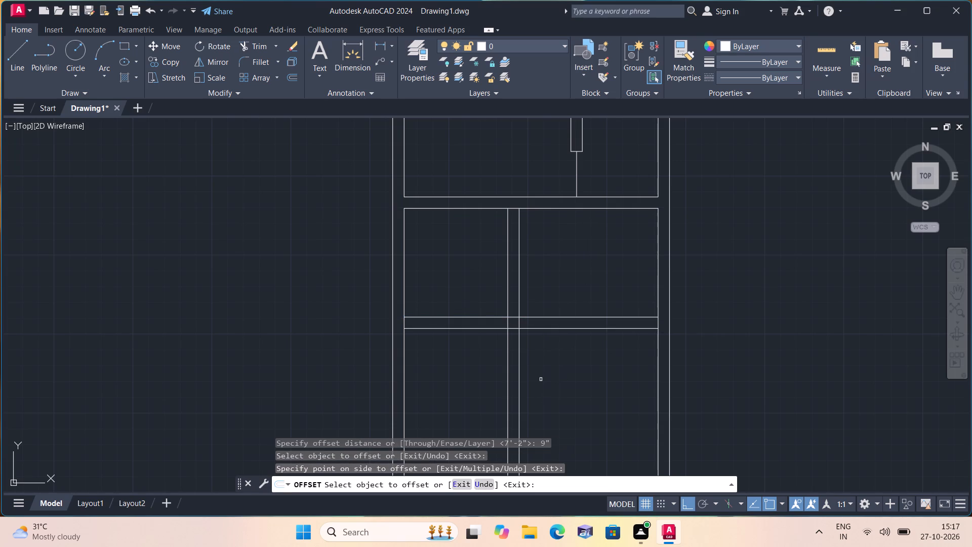
{"action": "key", "text": "space"}
Offset the room's top line 11'2" downward to place the first line of the lower cross wall.
{"action": "key", "text": "space"}
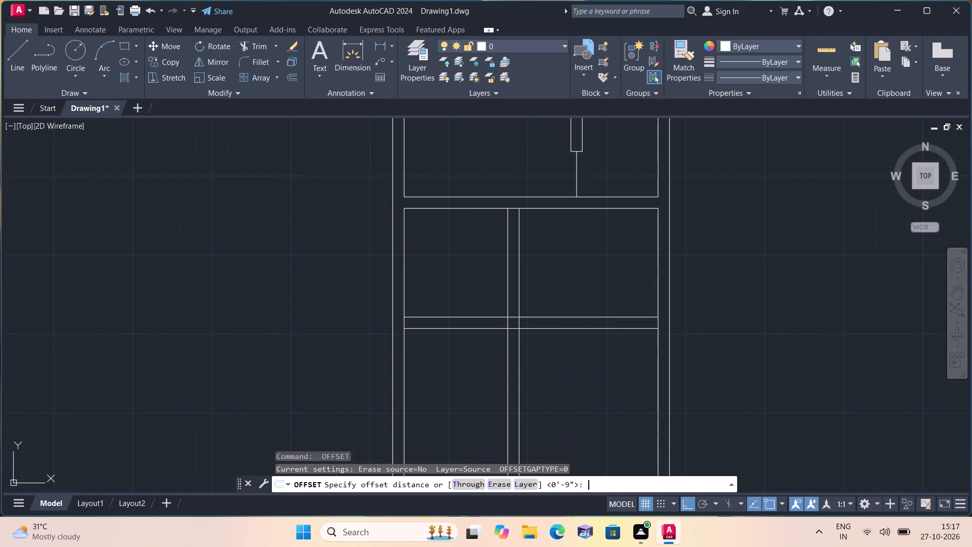
{"action": "type", "text": "11'2\""}
{"action": "key", "text": "space"}
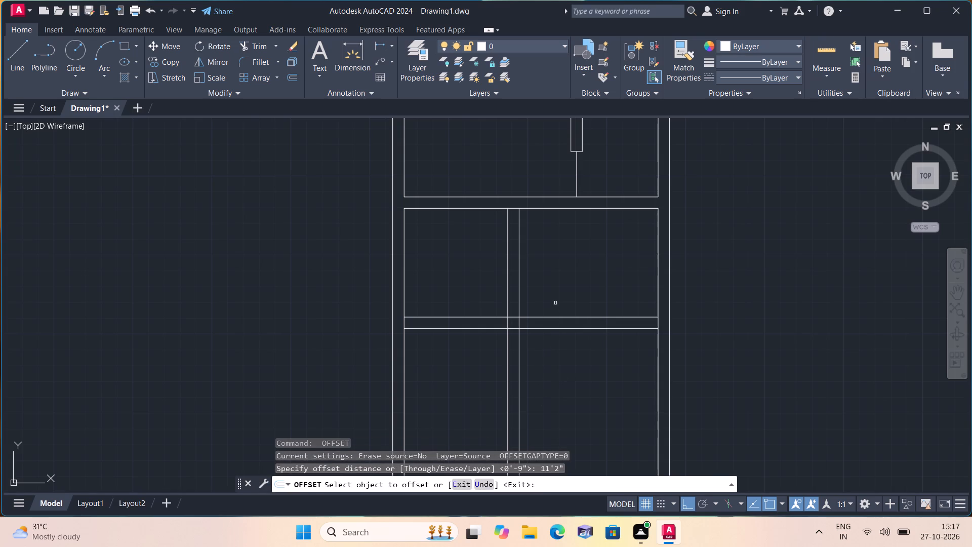
{"action": "left_click", "coordinate": [556, 204]}
{"action": "left_click", "coordinate": [558, 209]}
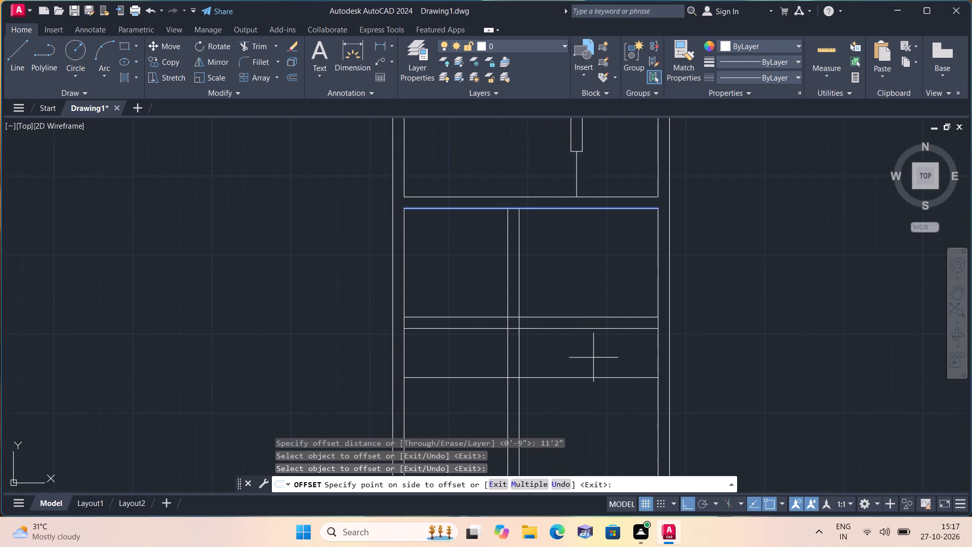
{"action": "left_click", "coordinate": [597, 386]}
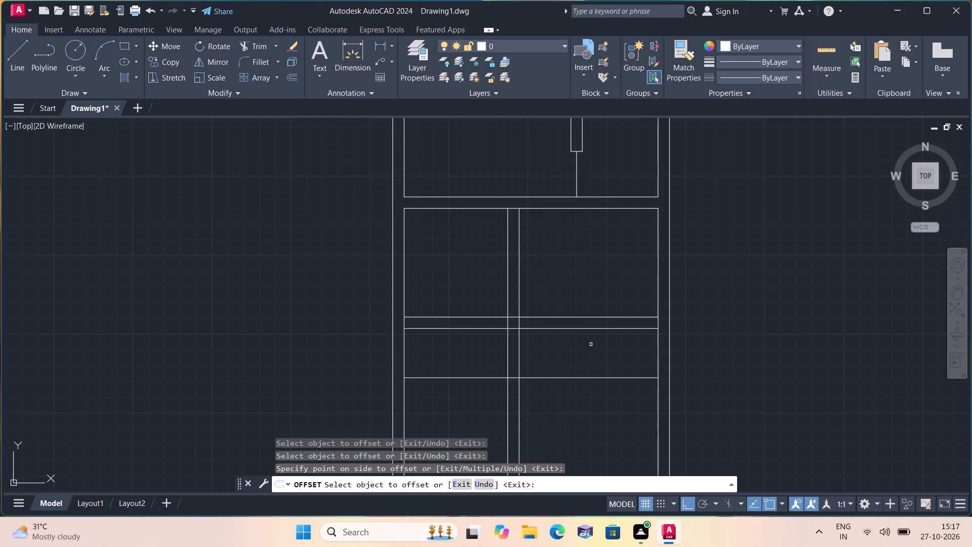
{"action": "key", "text": "space"}
Offset the new lower horizontal line 9" downward to form the lower cross wall's thickness.
{"action": "key", "text": "space"}
{"action": "type", "text": "9\""}
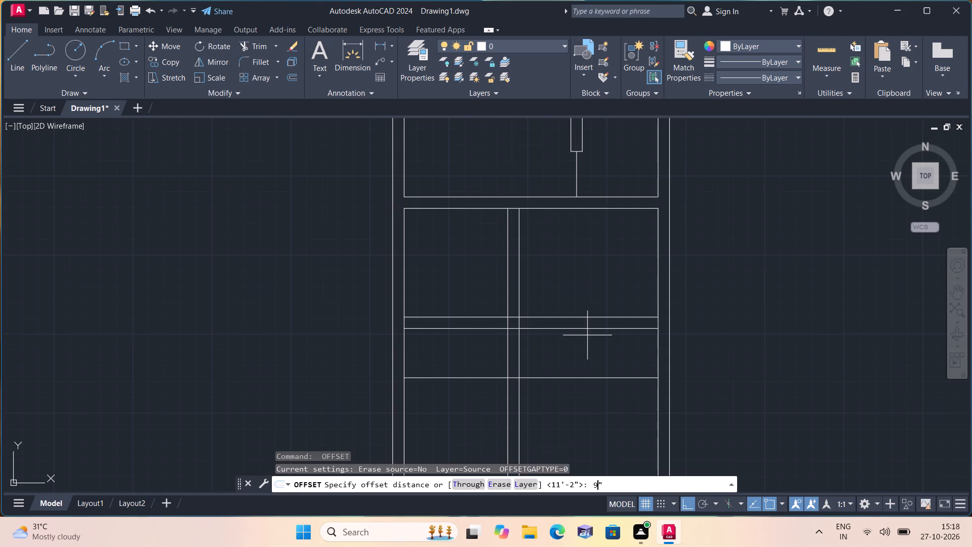
{"action": "key", "text": "space"}
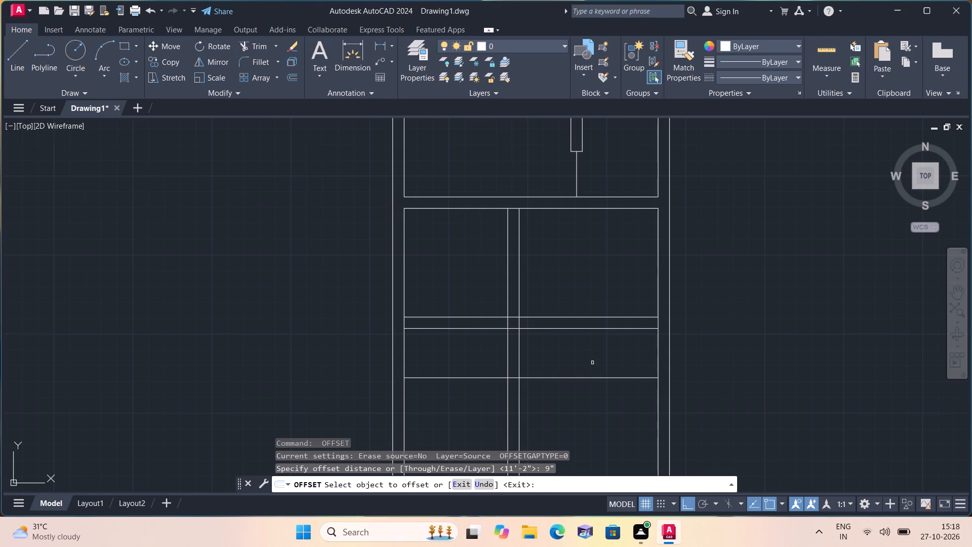
{"action": "left_click", "coordinate": [592, 377]}
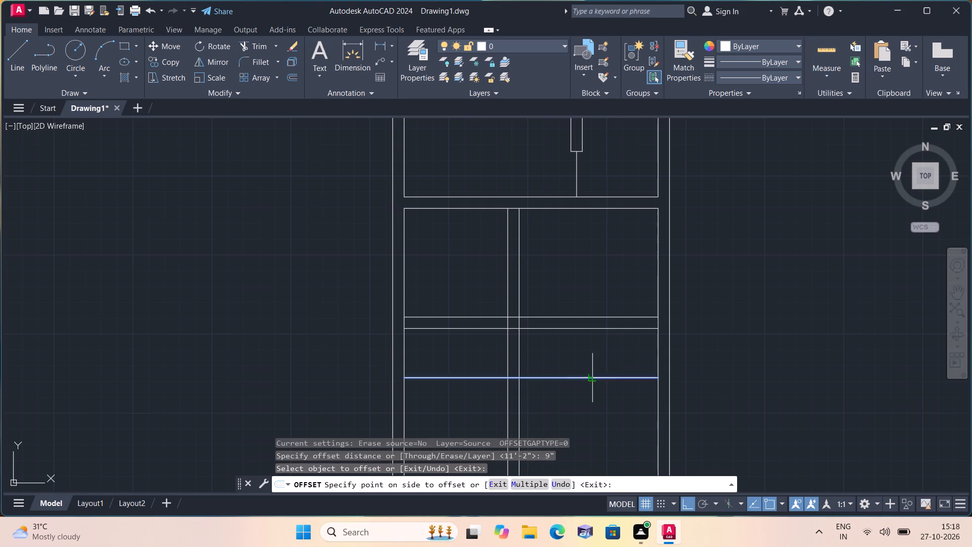
{"action": "left_click", "coordinate": [600, 422]}
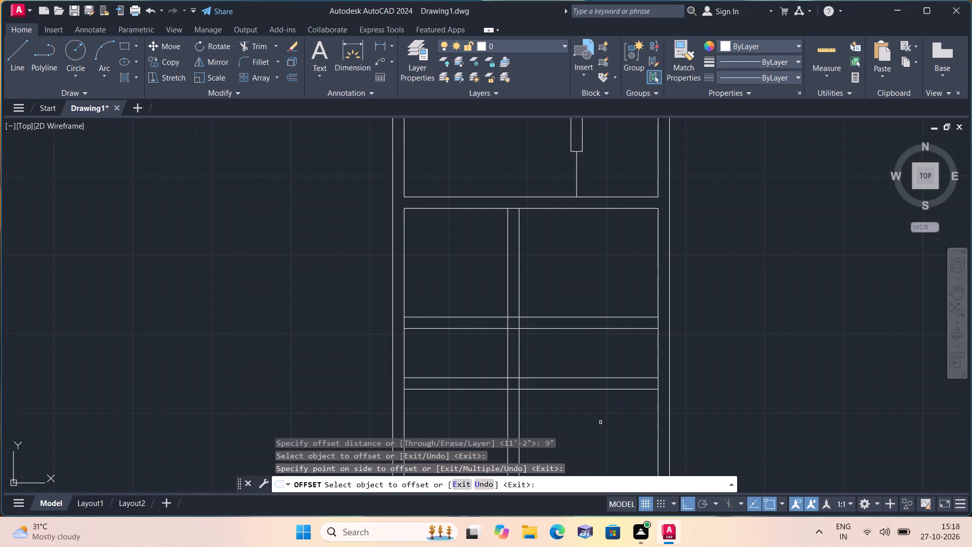
{"action": "key", "text": "space"}
Trim the upper cross wall right of the partition, the partition between the cross walls, and the lower cross wall left of the partition.
{"action": "type", "text": "trim"}
{"action": "key", "text": "space"}
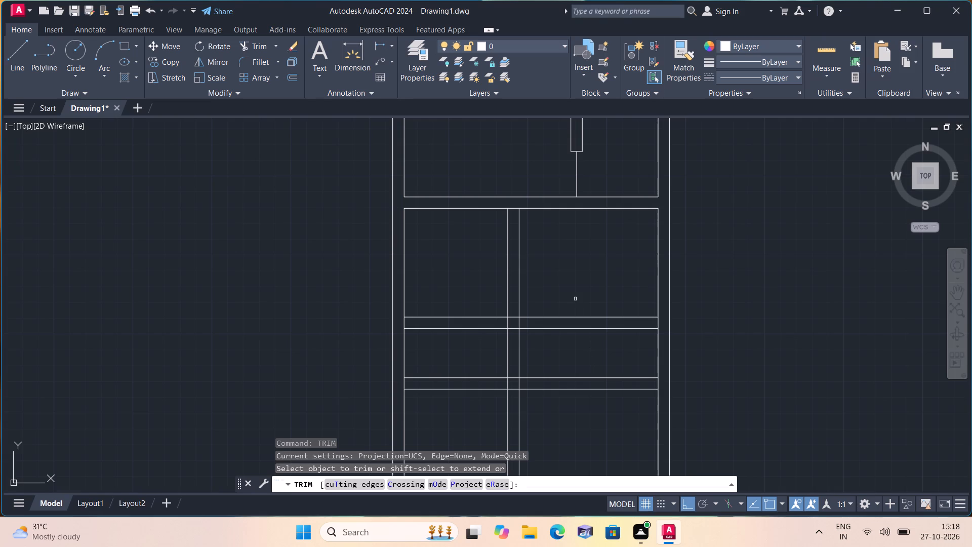
{"action": "left_click_drag", "start_coordinate": [562, 273], "coordinate": [561, 343]}
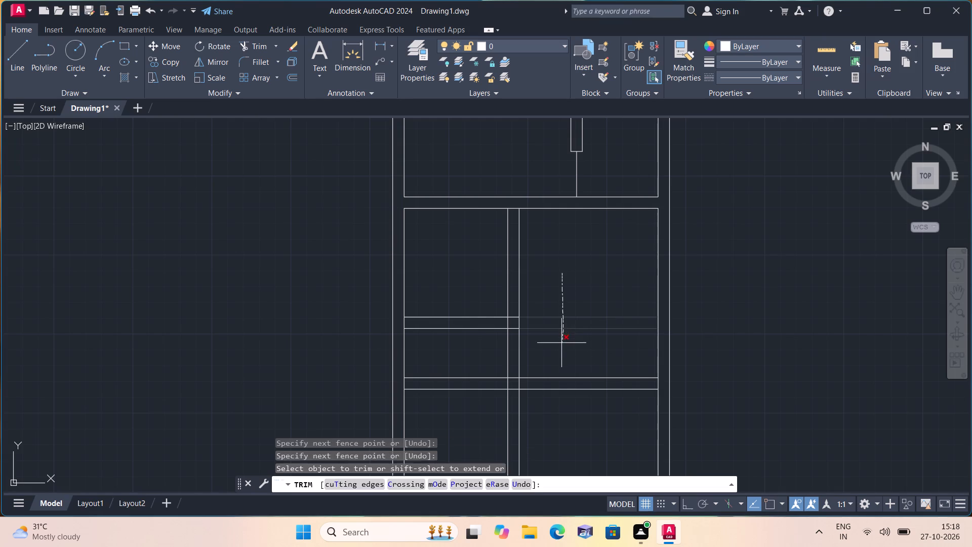
{"action": "left_click_drag", "start_coordinate": [559, 343], "coordinate": [513, 345]}
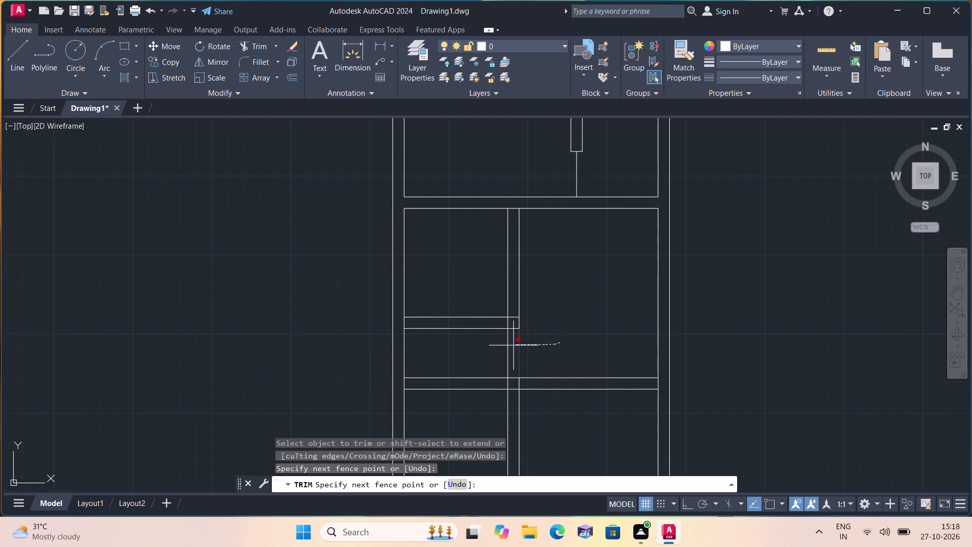
{"action": "left_click_drag", "start_coordinate": [513, 345], "coordinate": [481, 393]}
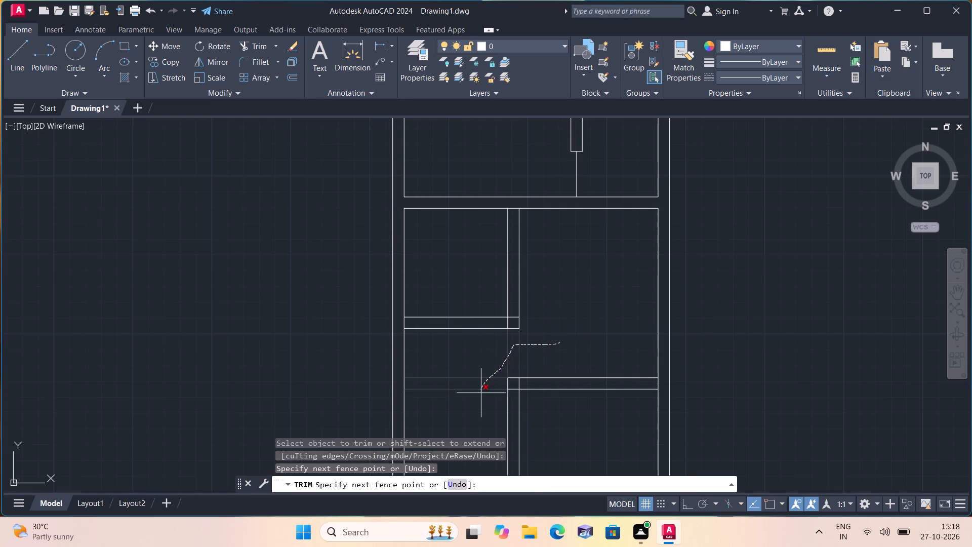
Trim the overlapping line ends where the upper cross wall meets the partition to leave a clean L-shaped corner.
{"action": "scroll", "coordinate": [505, 317], "scroll_direction": "up", "scroll_amount": 2}
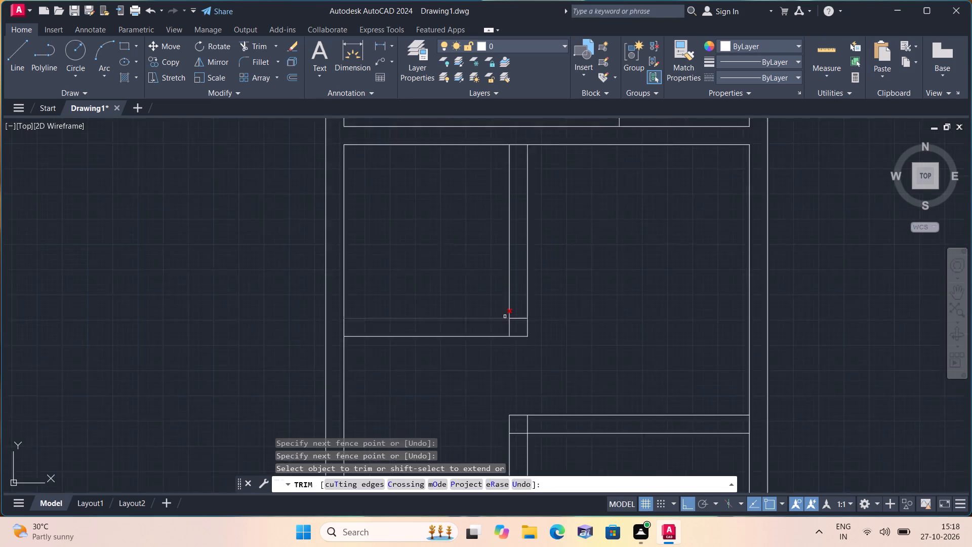
{"action": "left_click_drag", "start_coordinate": [521, 310], "coordinate": [505, 336]}
{"action": "scroll", "coordinate": [500, 334], "scroll_direction": "down", "scroll_amount": 1}
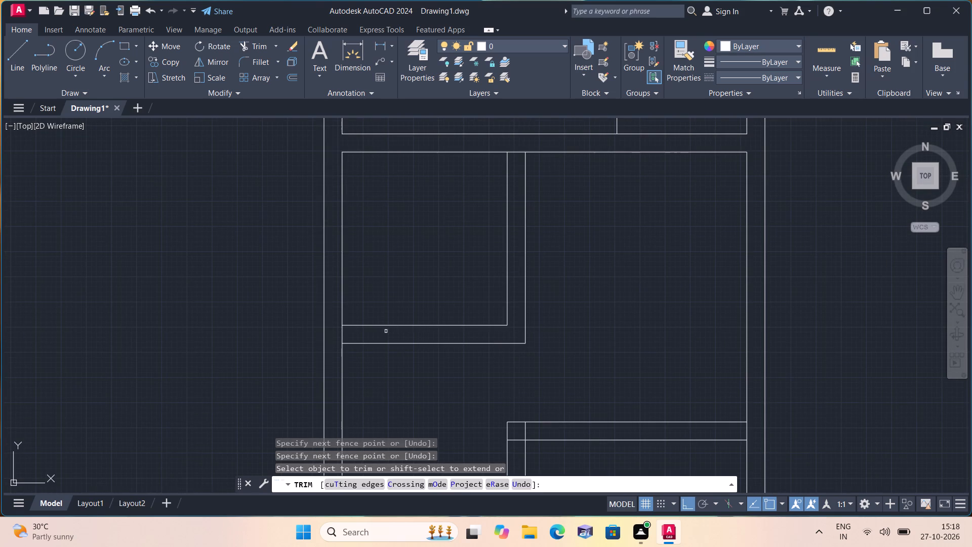
{"action": "middle_click_drag", "start_coordinate": [403, 230], "coordinate": [356, 392]}
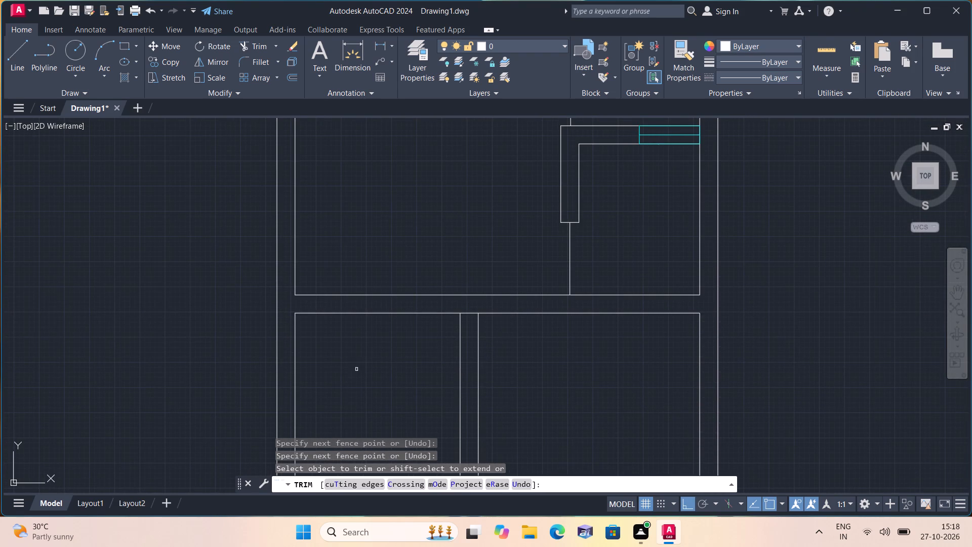
{"action": "key", "text": "space"}
Draw opening outlines across the middle horizontal wall, starting at the vertical partition's right face and running 3' to the right.
{"action": "type", "text": "l"}
{"action": "key", "text": "space"}
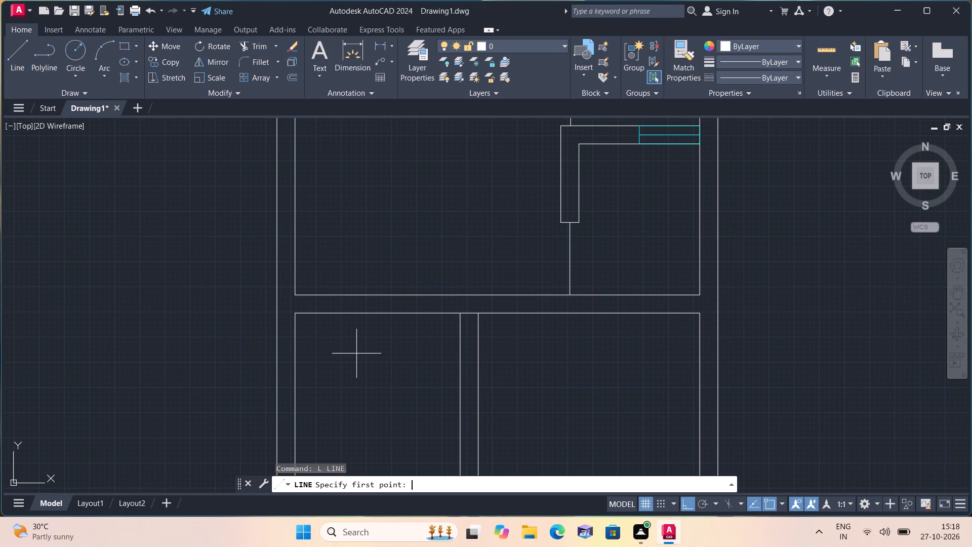
{"action": "left_click", "coordinate": [481, 312]}
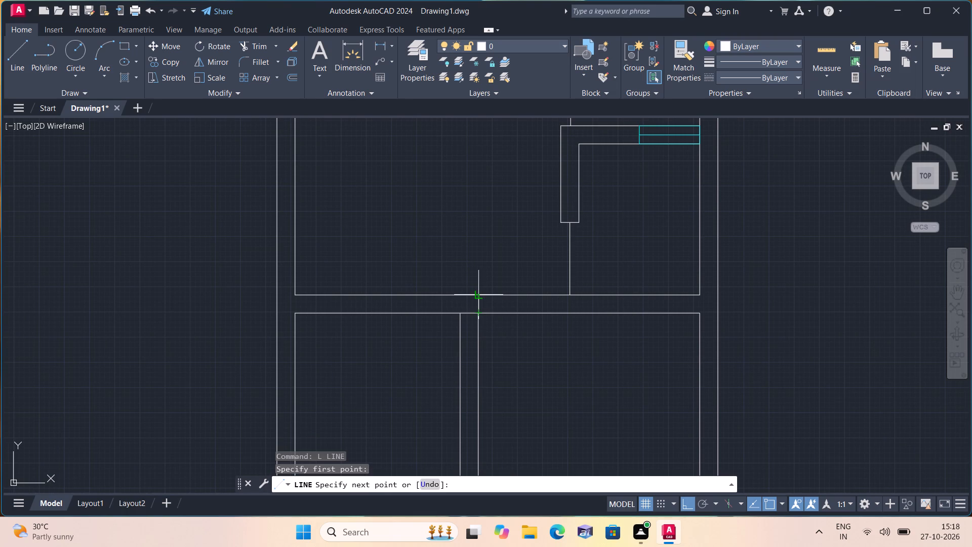
{"action": "left_click", "coordinate": [477, 290]}
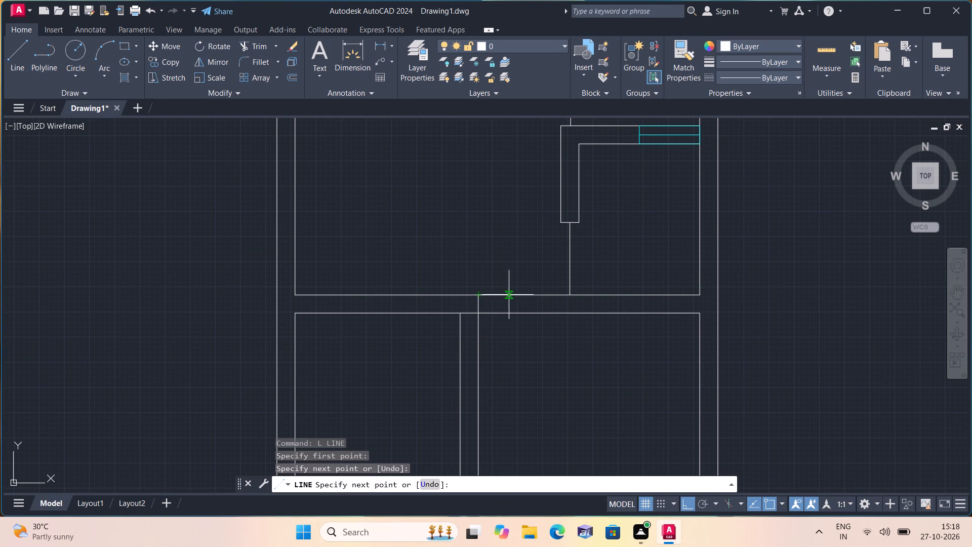
{"action": "type", "text": "3'"}
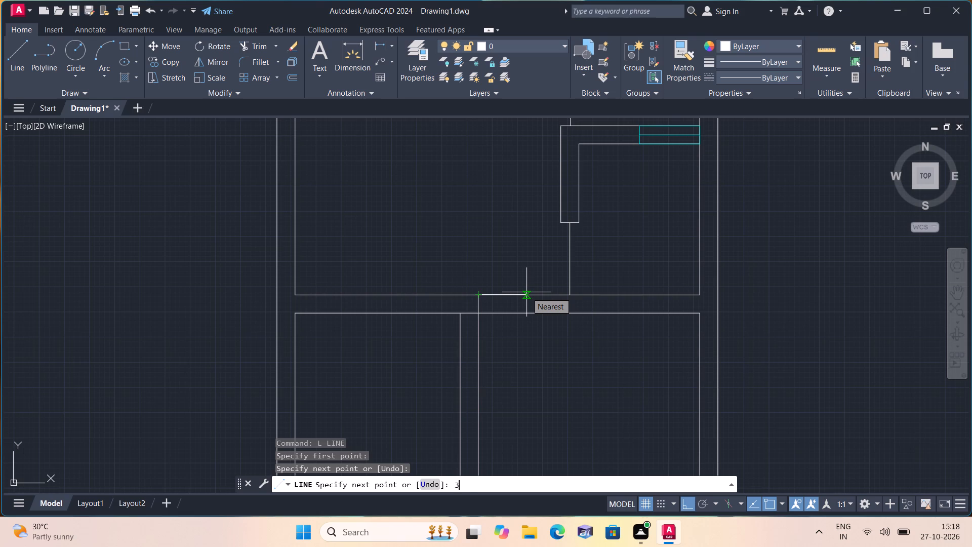
{"action": "key", "text": "space"}
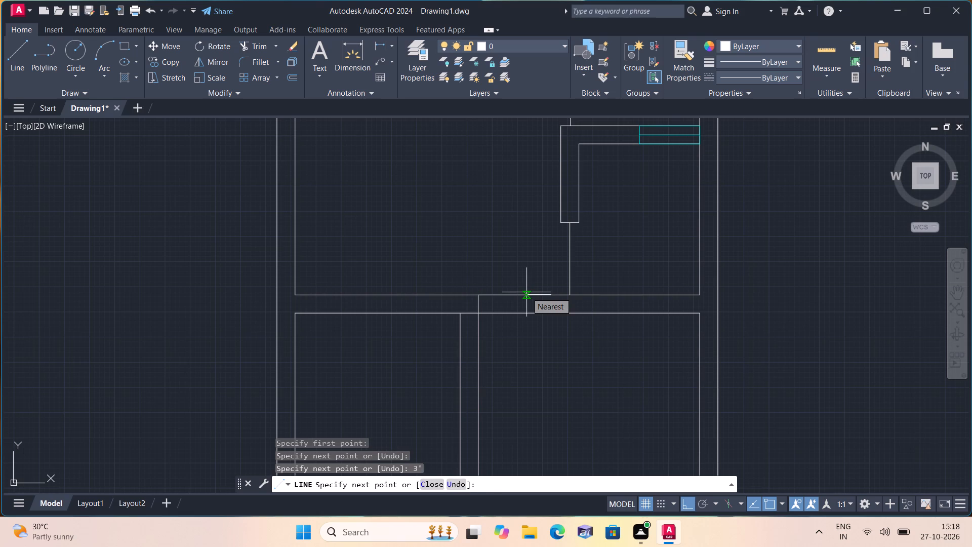
{"action": "left_click", "coordinate": [551, 312]}
{"action": "key", "text": "space"}
Trim the wall lines between the two jambs to cut the 3' opening right of the partition.
{"action": "type", "text": "tr"}
{"action": "key", "text": "Escape"}
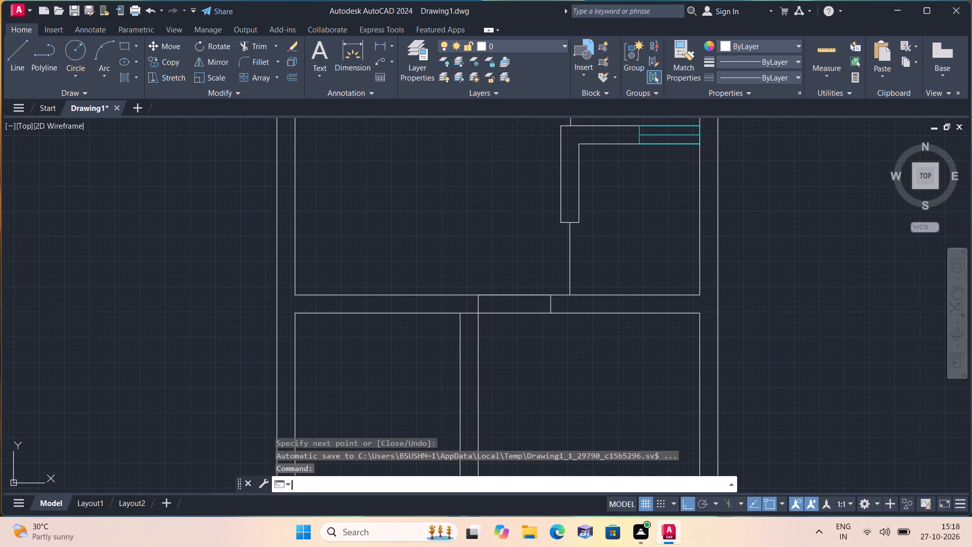
{"action": "type", "text": "trim"}
{"action": "key", "text": "space"}
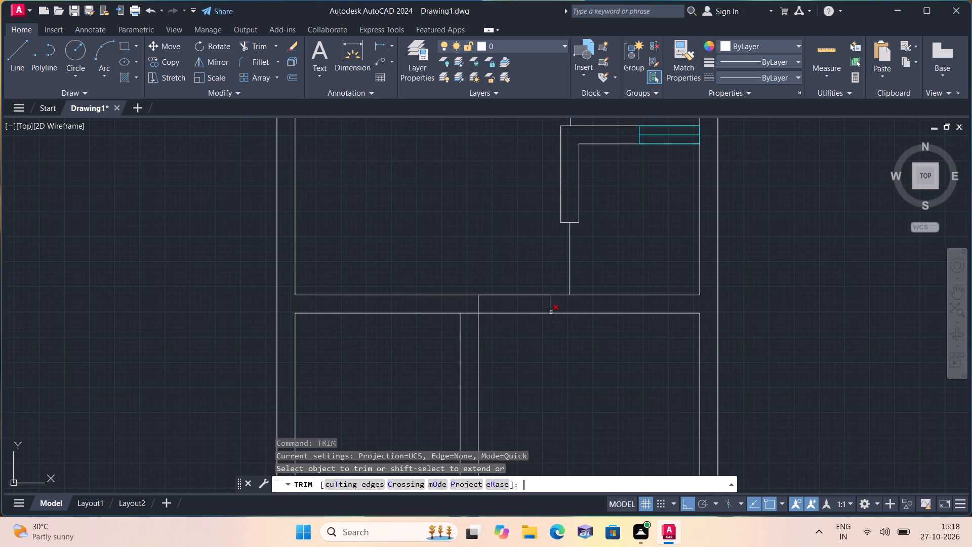
{"action": "left_click_drag", "start_coordinate": [508, 256], "coordinate": [507, 323]}
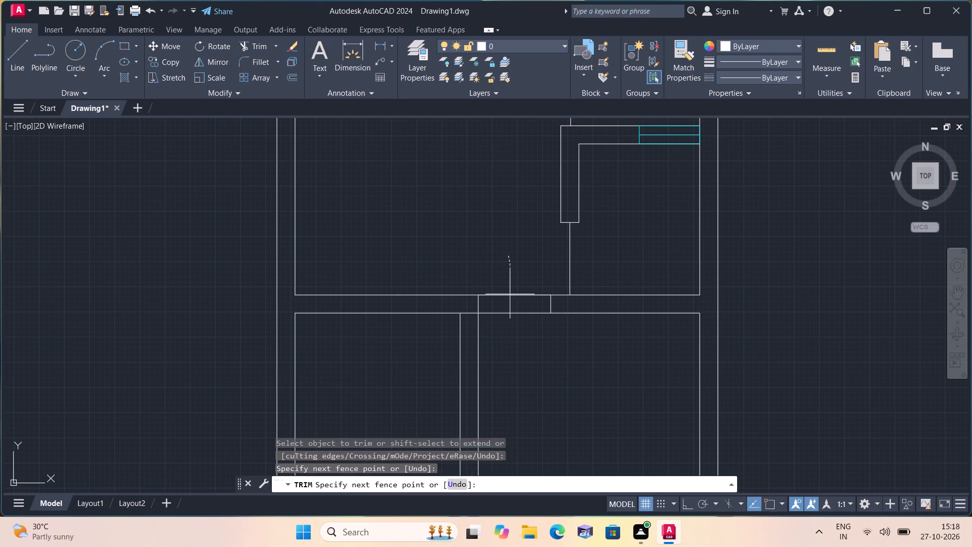
{"action": "left_click_drag", "start_coordinate": [507, 323], "coordinate": [506, 346]}
{"action": "key", "text": "space"}
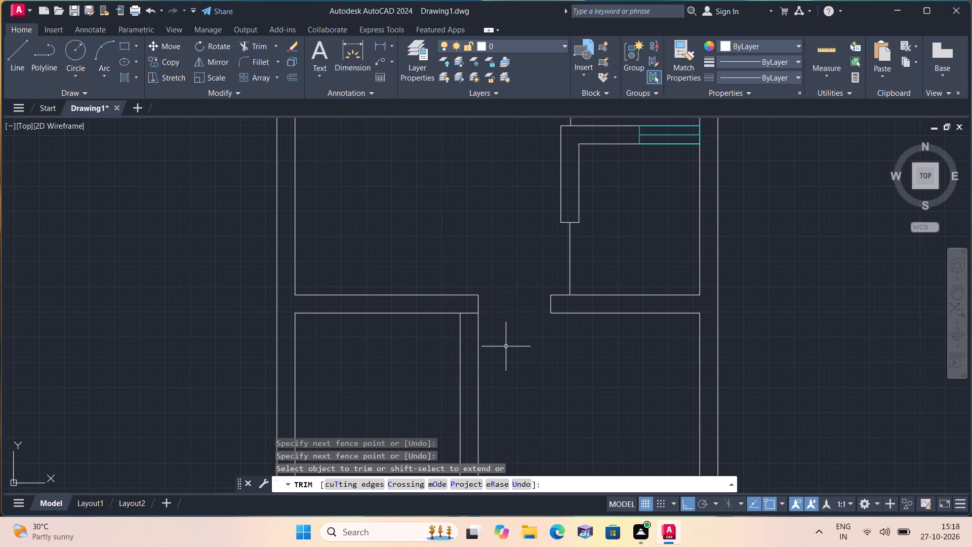
Draw matching opening outlines across the horizontal wall, starting at the partition's left face and running 3' to the left.
{"action": "type", "text": "l"}
{"action": "key", "text": "space"}
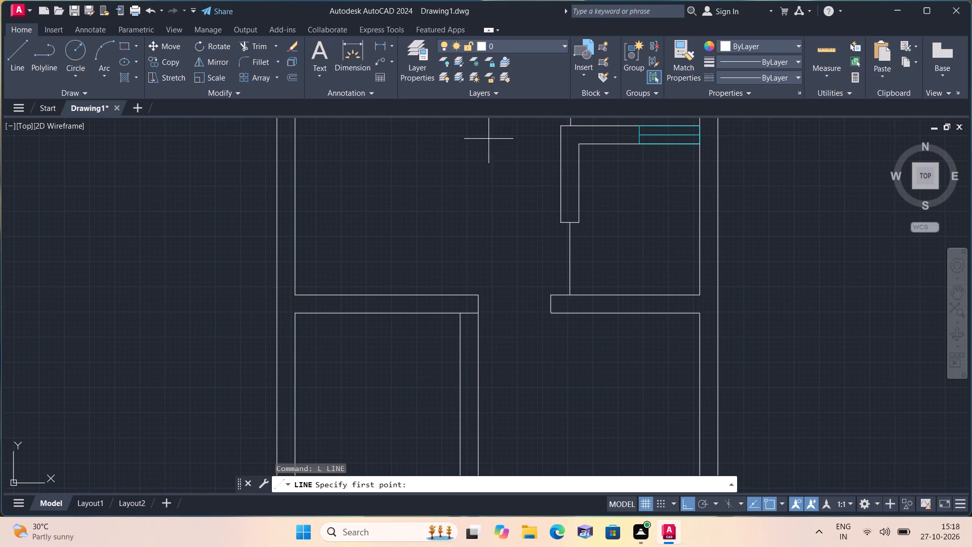
{"action": "left_click", "coordinate": [464, 315]}
{"action": "left_click", "coordinate": [458, 292]}
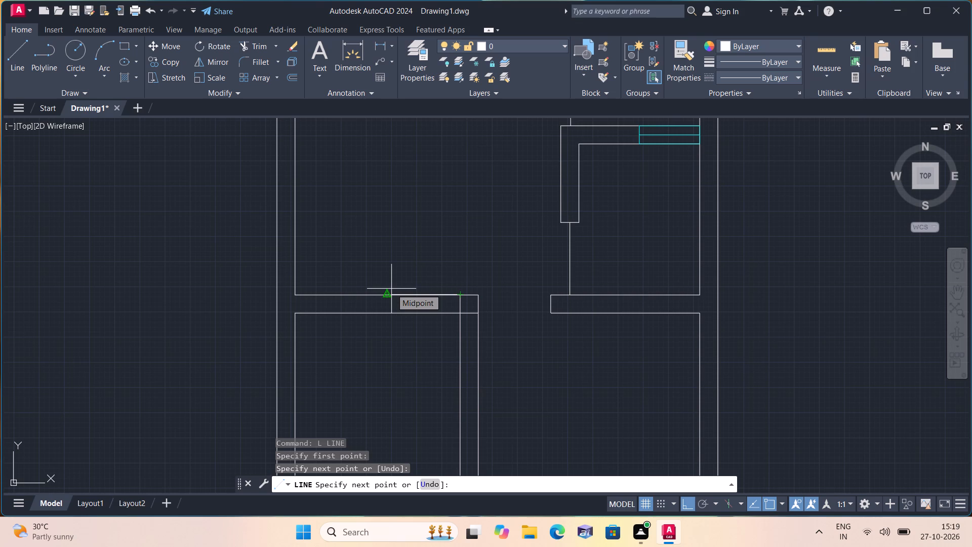
{"action": "type", "text": "3'"}
{"action": "key", "text": "space"}
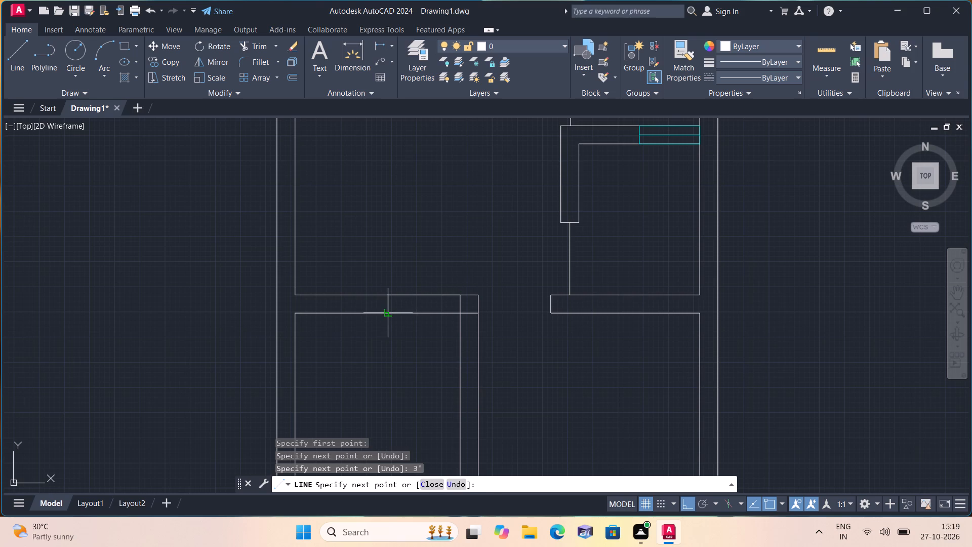
{"action": "left_click", "coordinate": [390, 314]}
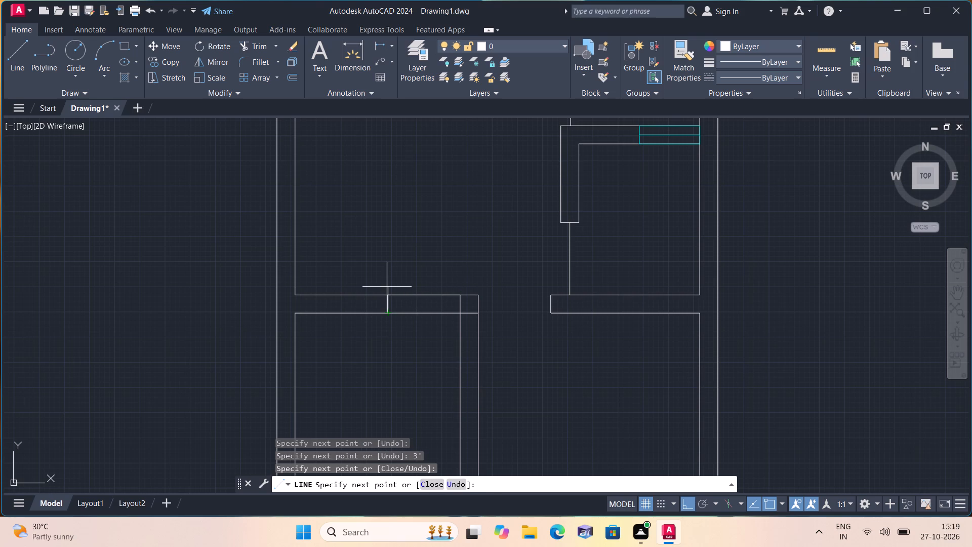
{"action": "key", "text": "space"}
Trim the wall lines between the jambs left of the partition and the leftover line crossing the partition's top end.
{"action": "type", "text": "trim"}
{"action": "key", "text": "space"}
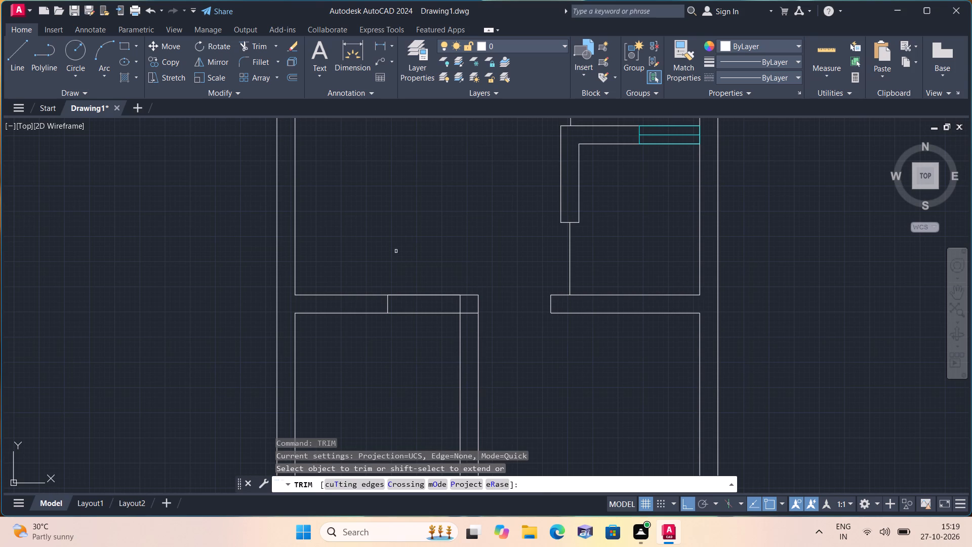
{"action": "left_click_drag", "start_coordinate": [425, 254], "coordinate": [392, 364]}
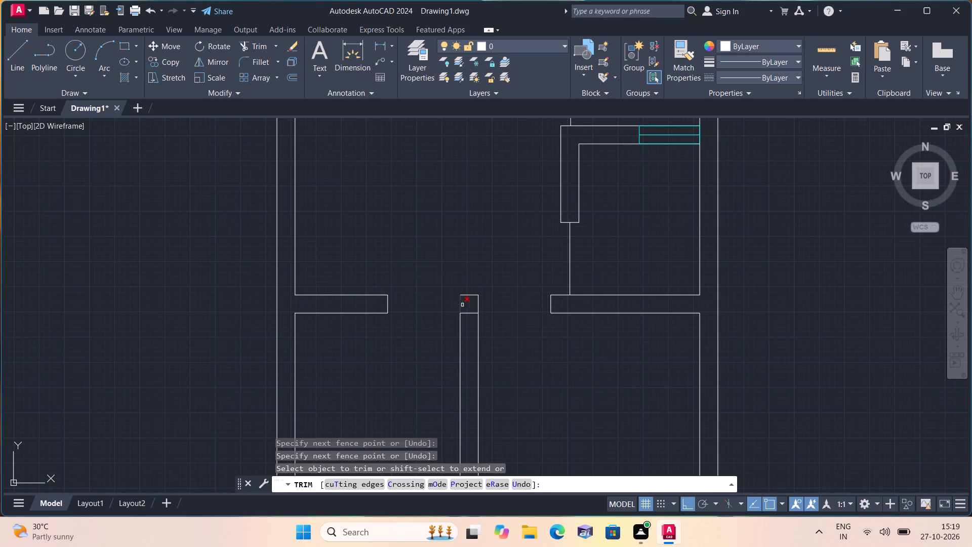
{"action": "left_click", "coordinate": [466, 314]}
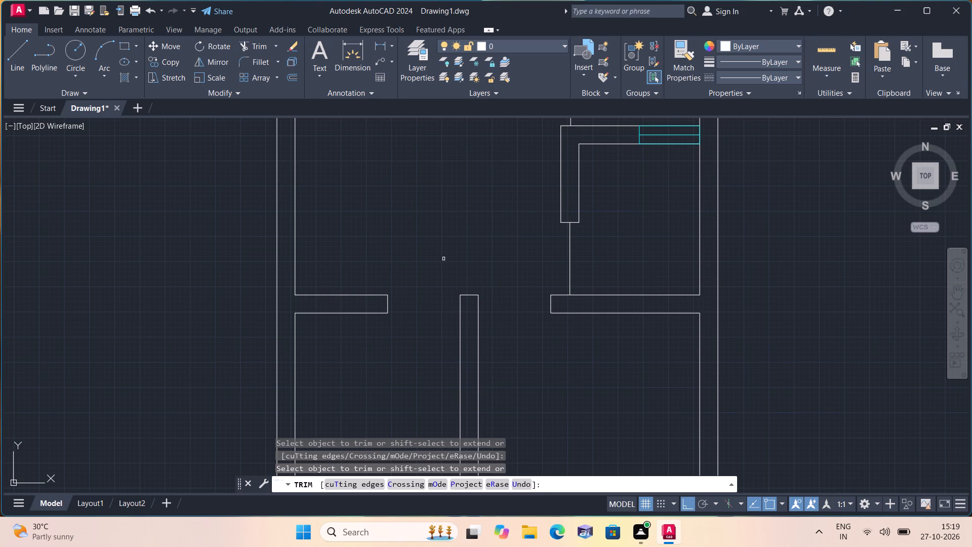
{"action": "key", "text": "space"}
Close both openings with a line along the wall's mid-thickness, trimming the part that crosses the partition.
{"action": "type", "text": "l"}
{"action": "key", "text": "space"}
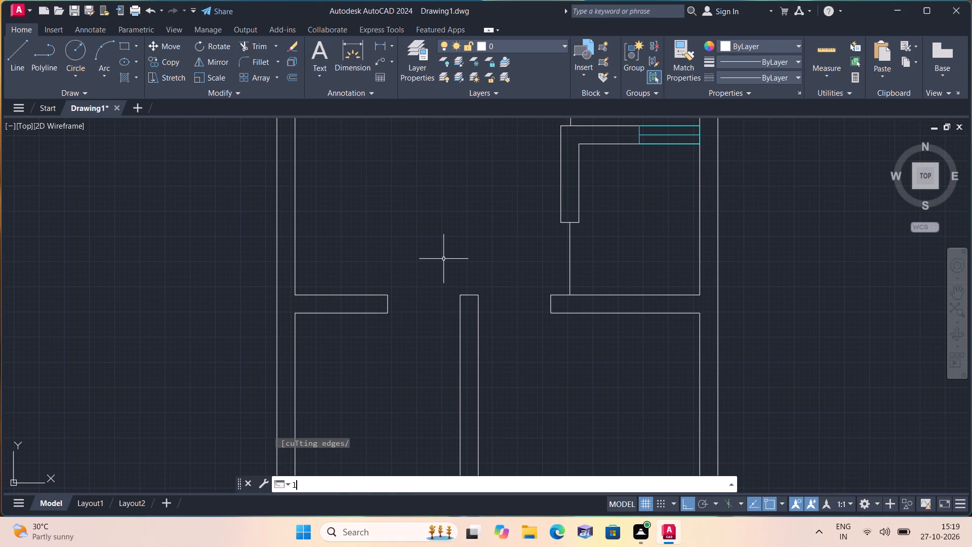
{"action": "left_click", "coordinate": [391, 305]}
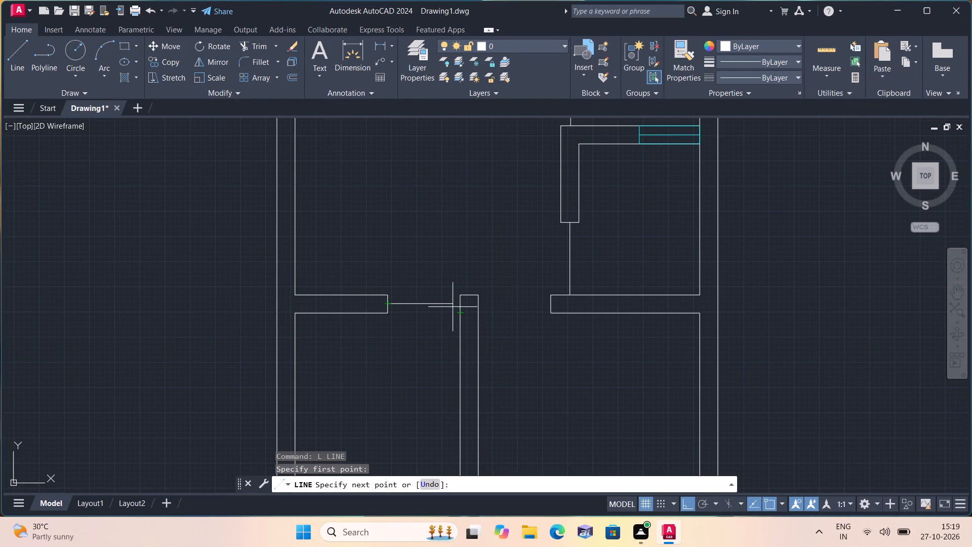
{"action": "left_click", "coordinate": [463, 305]}
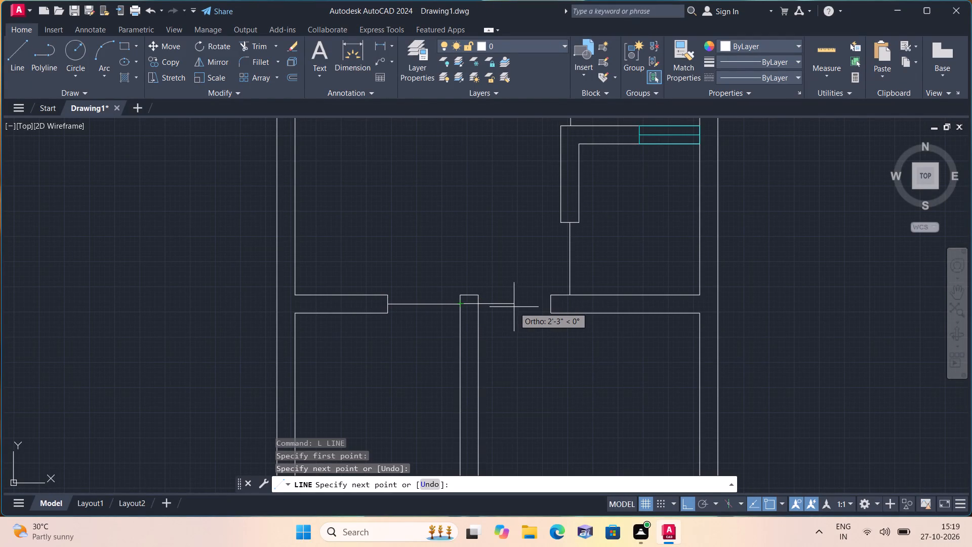
{"action": "left_click", "coordinate": [552, 305]}
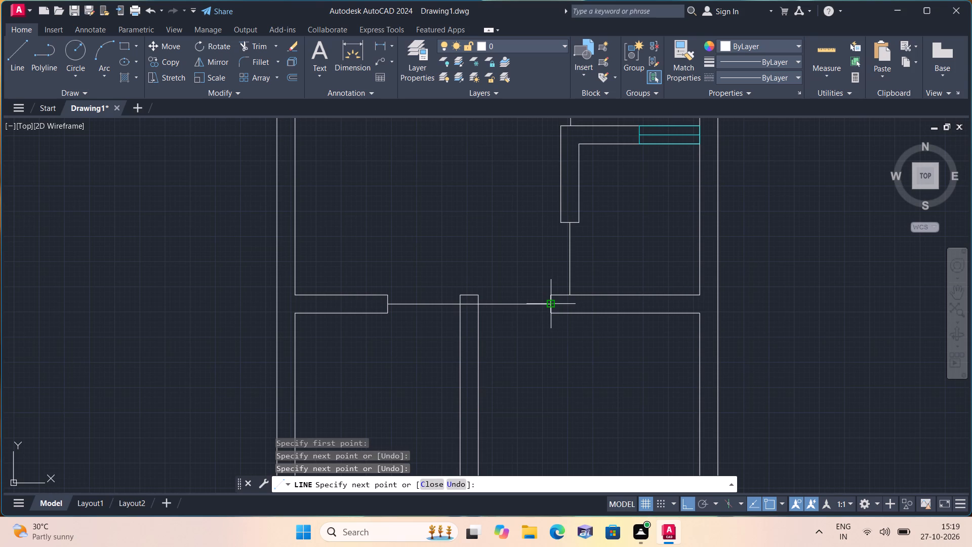
{"action": "key", "text": "space"}
{"action": "type", "text": "trim"}
{"action": "key", "text": "space"}
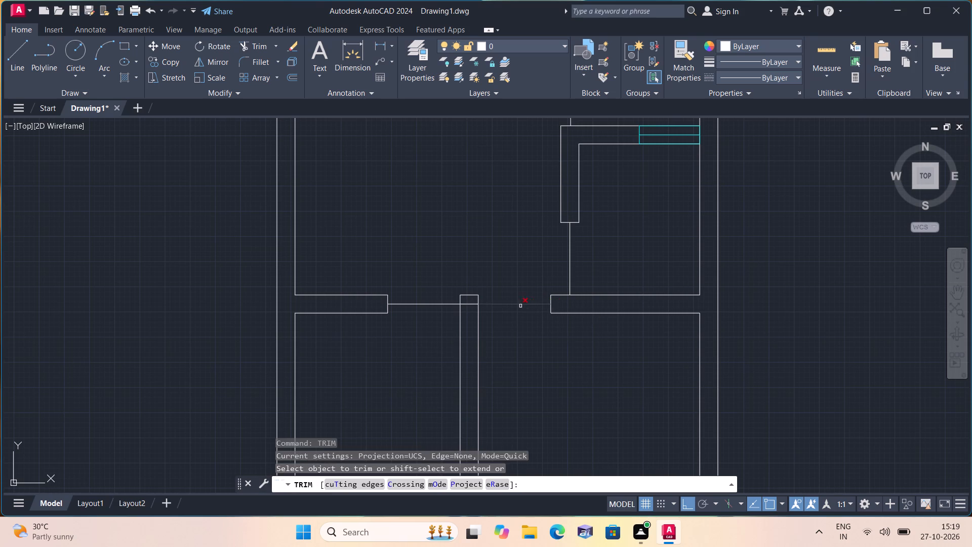
{"action": "left_click", "coordinate": [464, 305]}
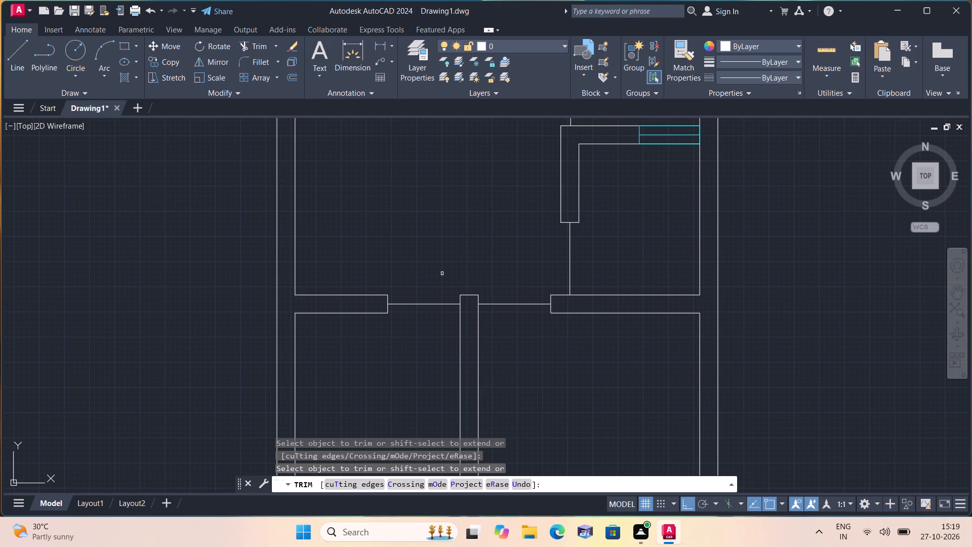
{"action": "key", "text": "space"}
Draw an L-shaped line in the small left room, from the top wall's inner-face midpoint downward and right to the partition.
{"action": "type", "text": "l"}
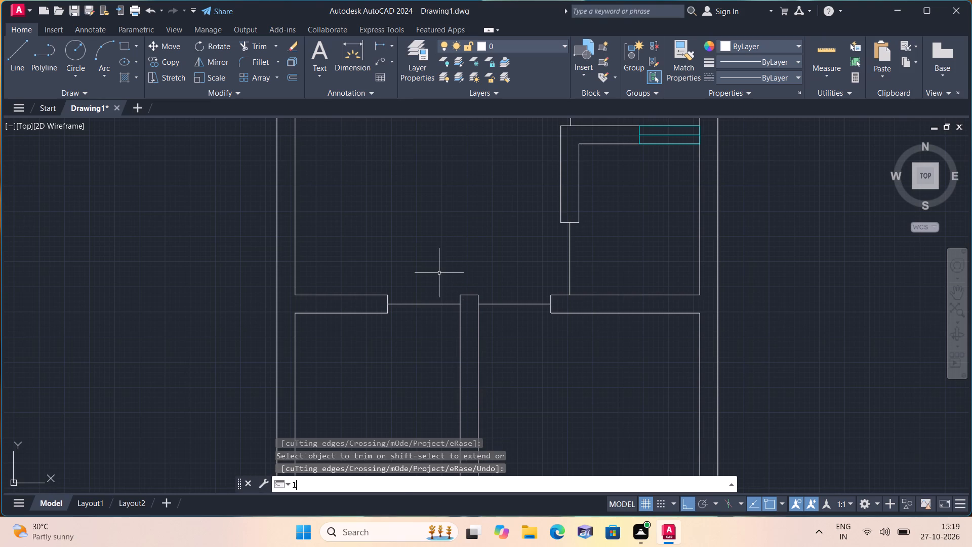
{"action": "key", "text": "space"}
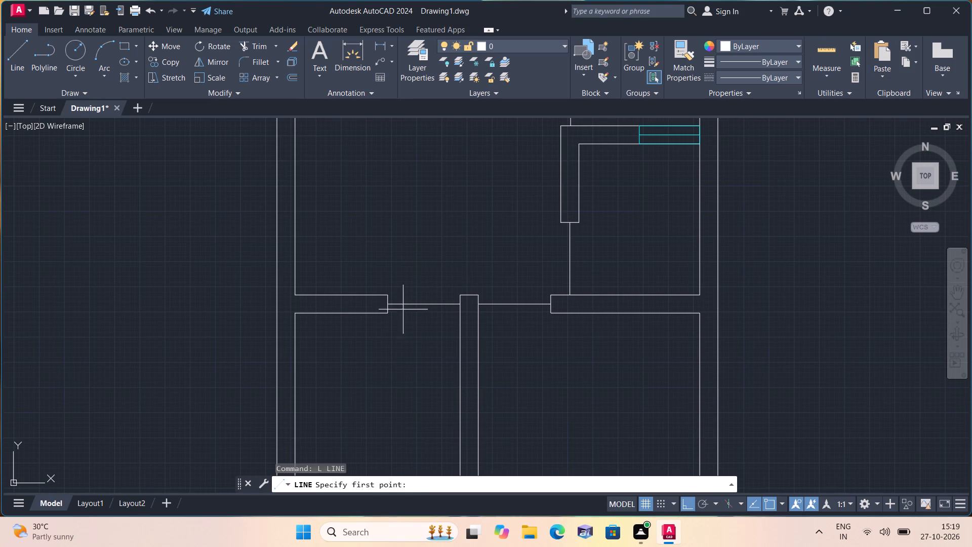
{"action": "left_click", "coordinate": [338, 312]}
{"action": "scroll", "coordinate": [315, 387], "scroll_direction": "down", "scroll_amount": 1}
{"action": "middle_click_drag", "start_coordinate": [315, 387], "coordinate": [341, 290]}
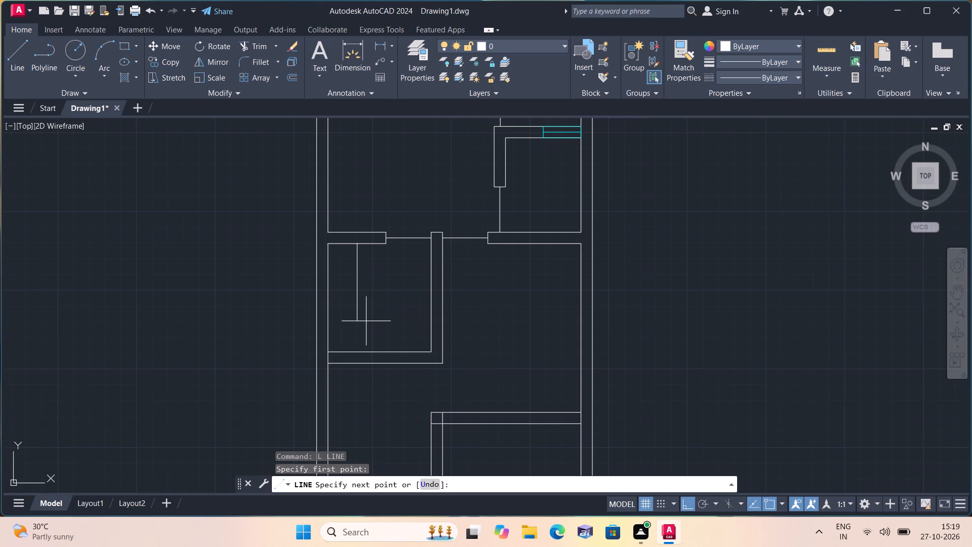
{"action": "left_click", "coordinate": [366, 321]}
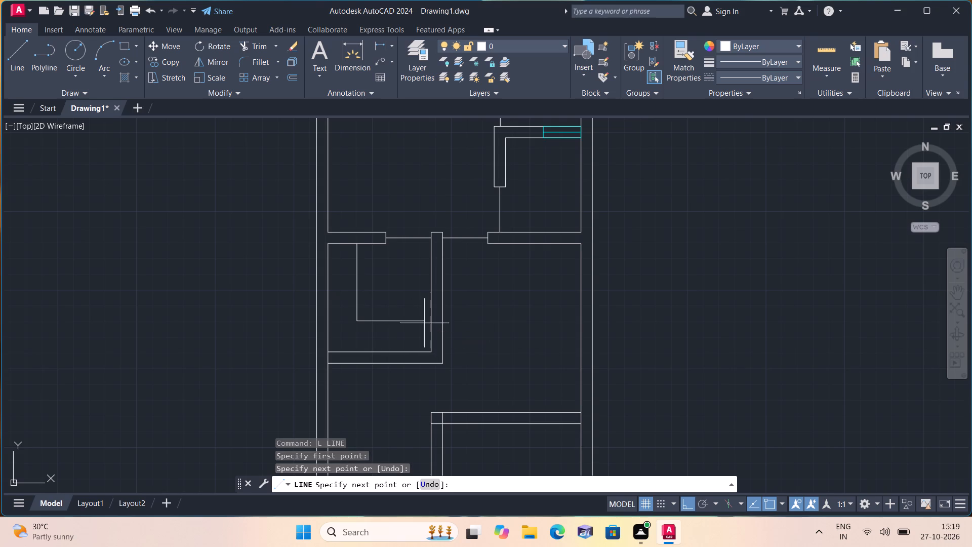
{"action": "left_click", "coordinate": [433, 322]}
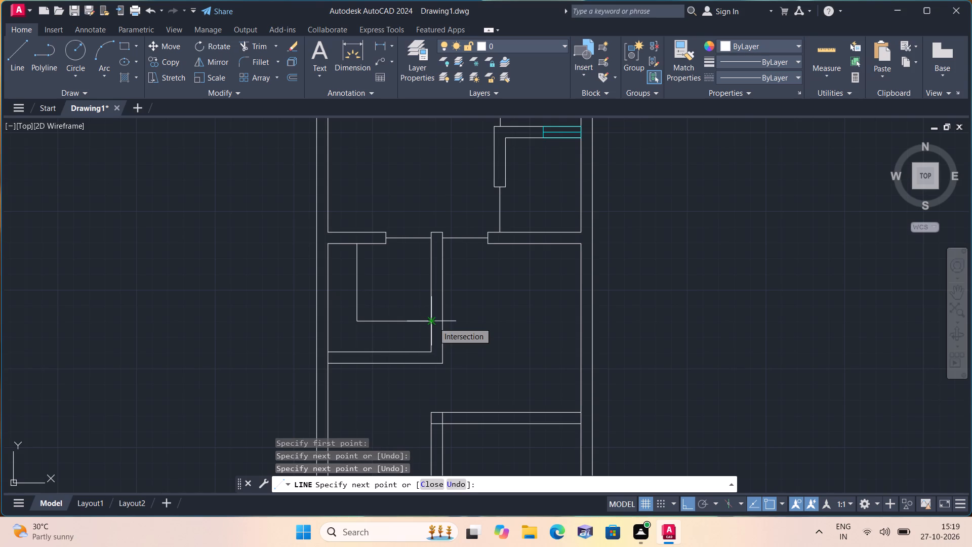
{"action": "key", "text": "space"}
Draw a wall stub on top of the lower partition's upper end, 6" high and 9" wide, closing down to the partition's left corner.
{"action": "key", "text": "space"}
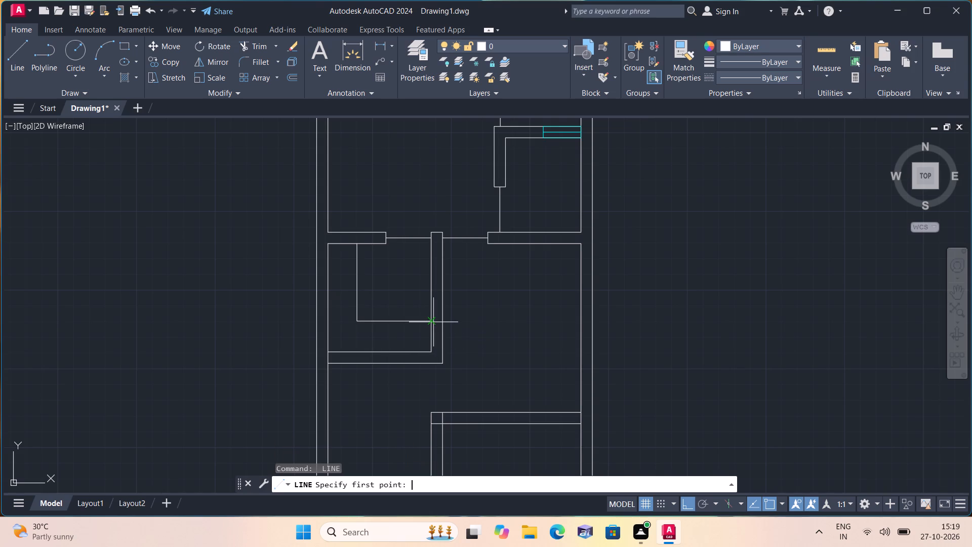
{"action": "scroll", "coordinate": [428, 408], "scroll_direction": "up", "scroll_amount": 2}
{"action": "left_click", "coordinate": [459, 421]}
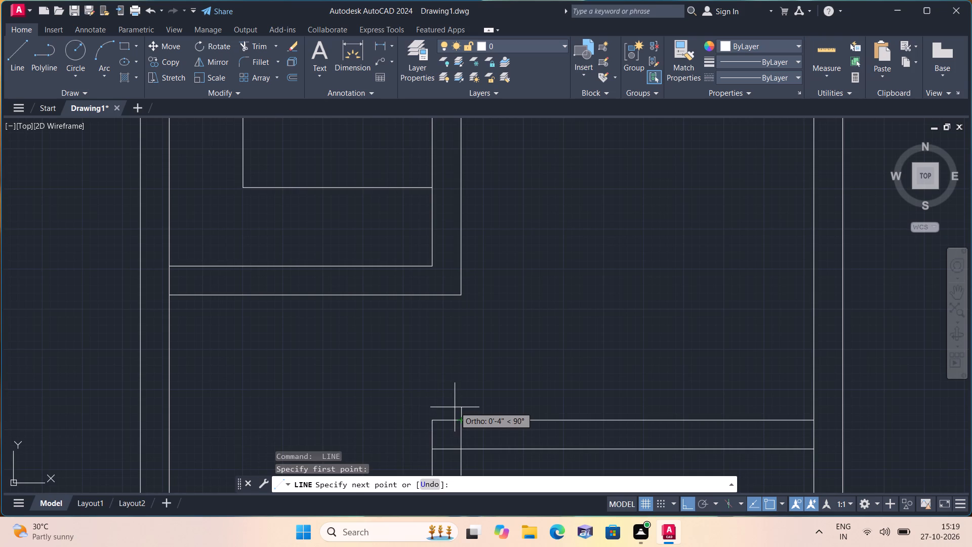
{"action": "key", "text": "6"}
{"action": "key", "text": "shift+quotedbl"}
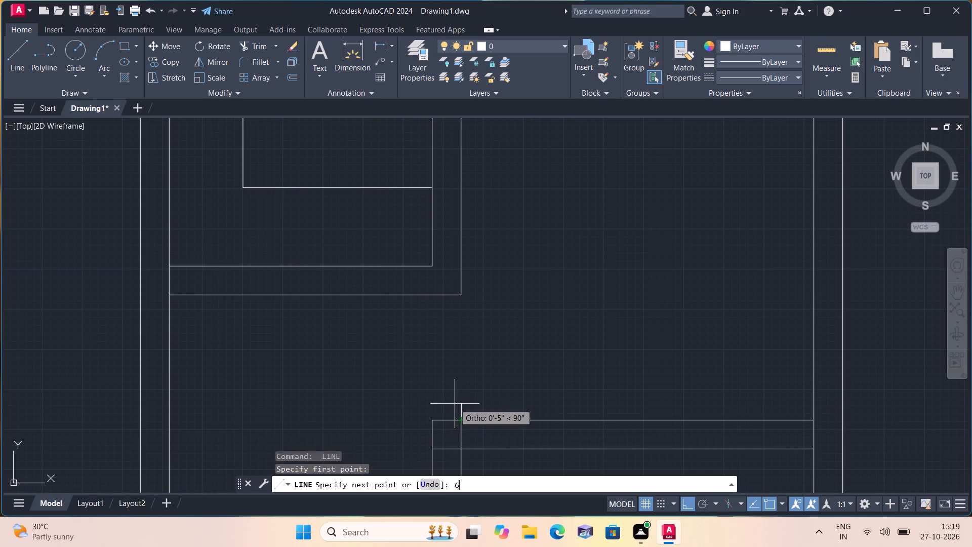
{"action": "key", "text": "space"}
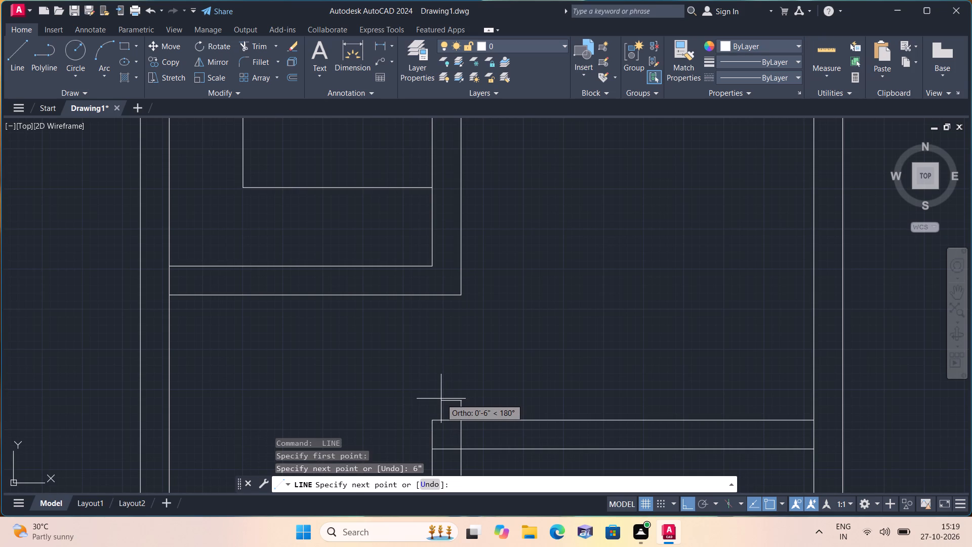
{"action": "key", "text": "9"}
{"action": "key", "text": "shift+quotedbl"}
{"action": "key", "text": "space"}
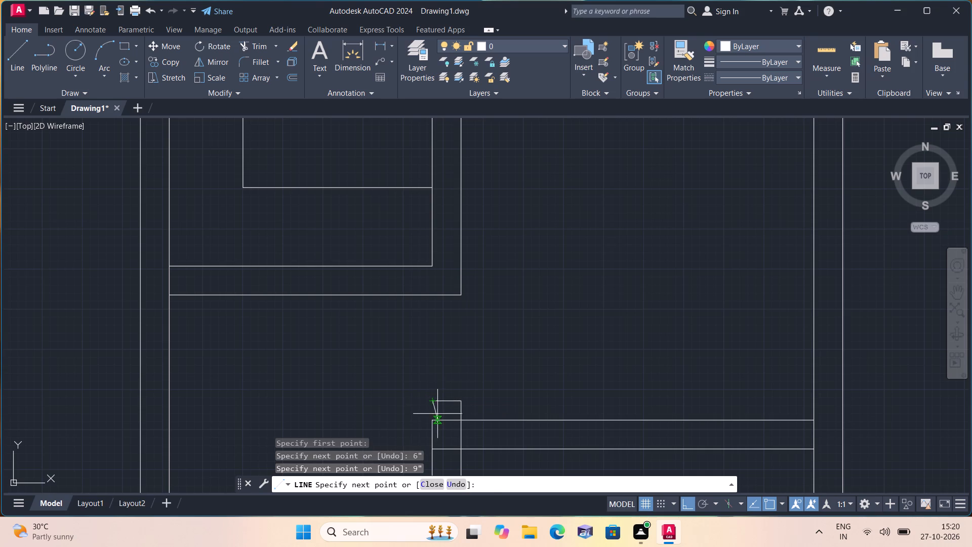
{"action": "left_click", "coordinate": [433, 418]}
{"action": "key", "text": "space"}
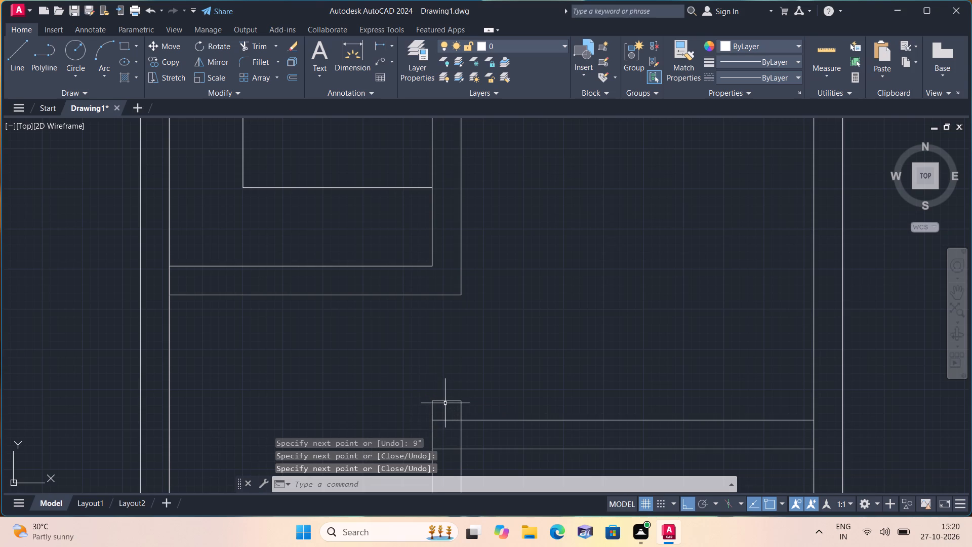
Close the opening above the stub with a vertical line from the stub's top midpoint up to the small room's bottom wall.
{"action": "key", "text": "space"}
{"action": "left_click", "coordinate": [447, 398]}
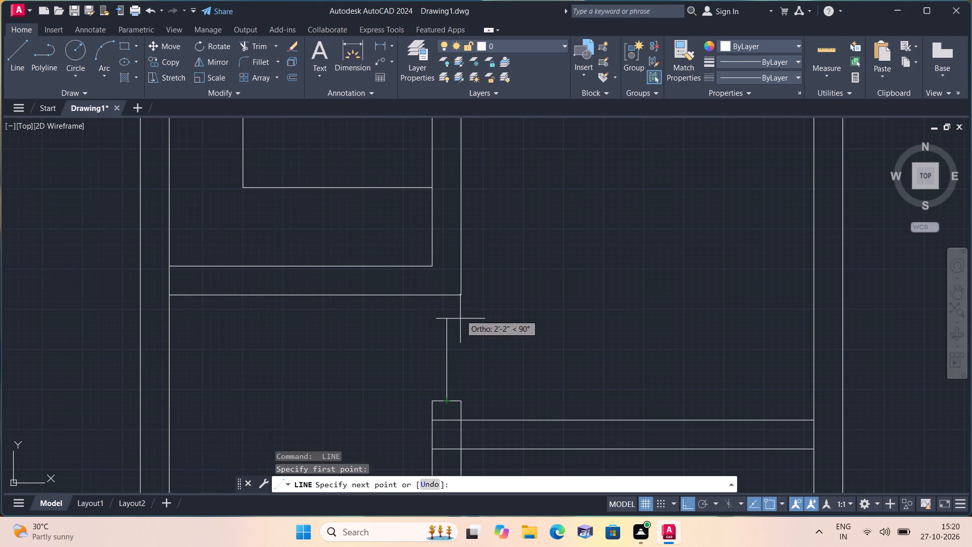
{"action": "left_click", "coordinate": [447, 295]}
{"action": "key", "text": "space"}
Trim the overlapping lines inside the junction of the lower partition and the horizontal wall running to its right.
{"action": "scroll", "coordinate": [502, 333], "scroll_direction": "down", "scroll_amount": 1}
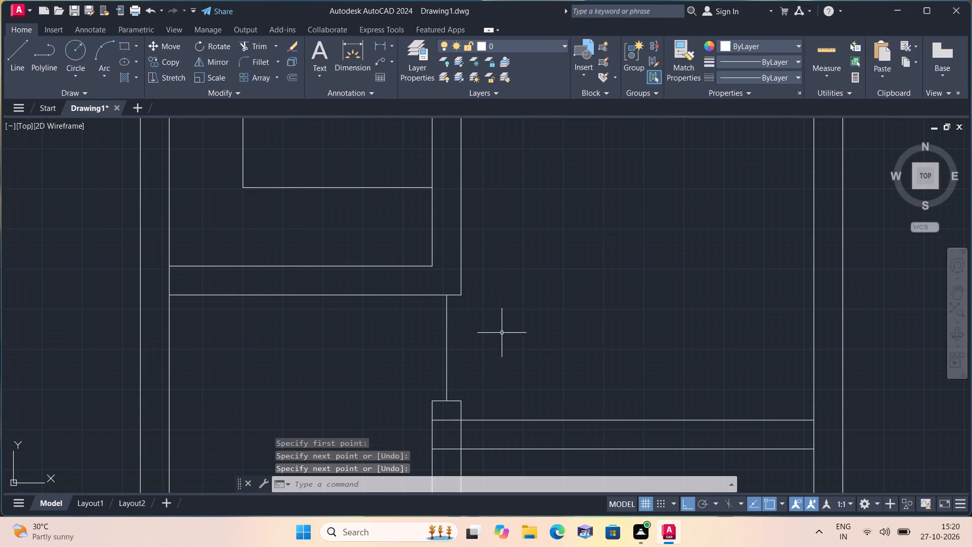
{"action": "type", "text": "trim"}
{"action": "key", "text": "space"}
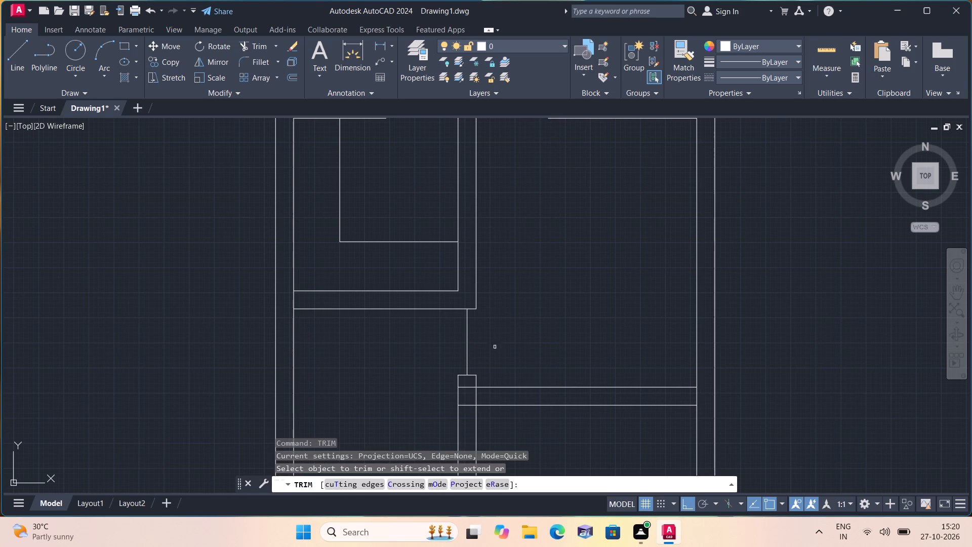
{"action": "scroll", "coordinate": [463, 407], "scroll_direction": "up", "scroll_amount": 1}
{"action": "left_click_drag", "start_coordinate": [462, 369], "coordinate": [463, 394]}
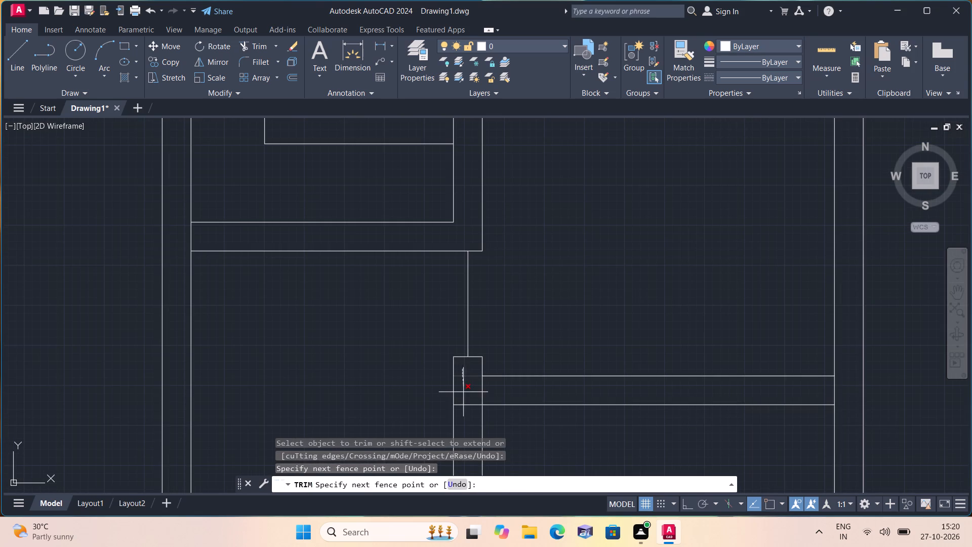
{"action": "left_click_drag", "start_coordinate": [463, 394], "coordinate": [465, 400]}
{"action": "left_click_drag", "start_coordinate": [465, 398], "coordinate": [479, 396]}
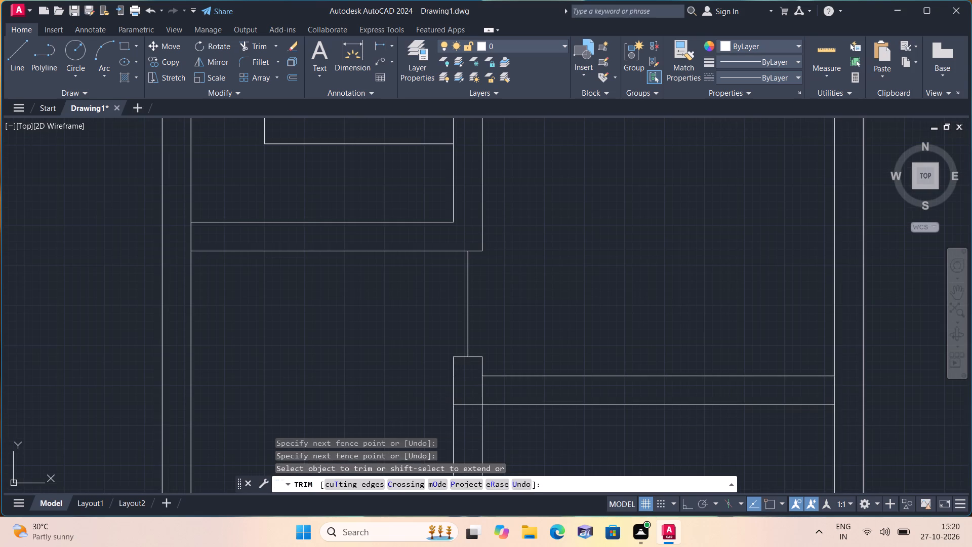
{"action": "left_click", "coordinate": [485, 394]}
{"action": "left_click", "coordinate": [472, 384]}
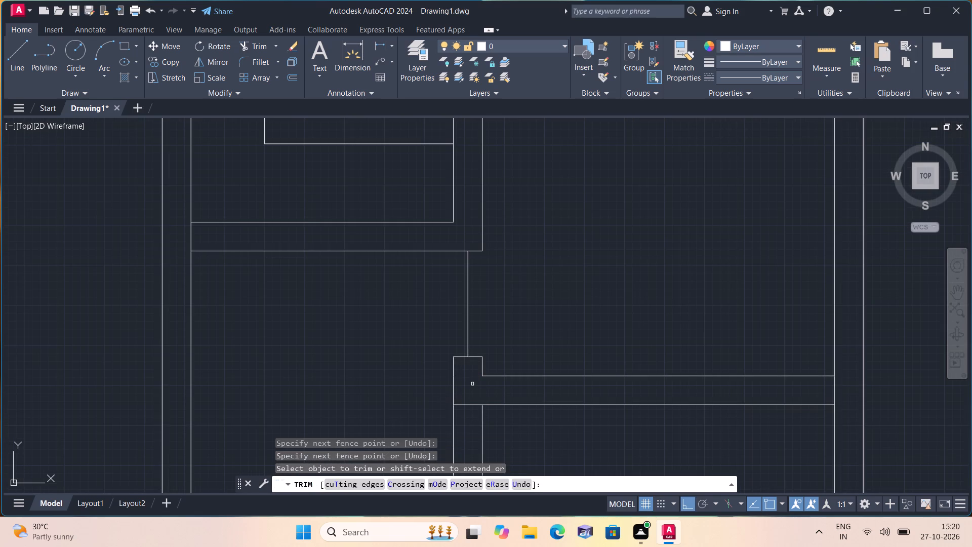
{"action": "left_click_drag", "start_coordinate": [465, 402], "coordinate": [466, 404]}
{"action": "left_click_drag", "start_coordinate": [466, 404], "coordinate": [468, 416]}
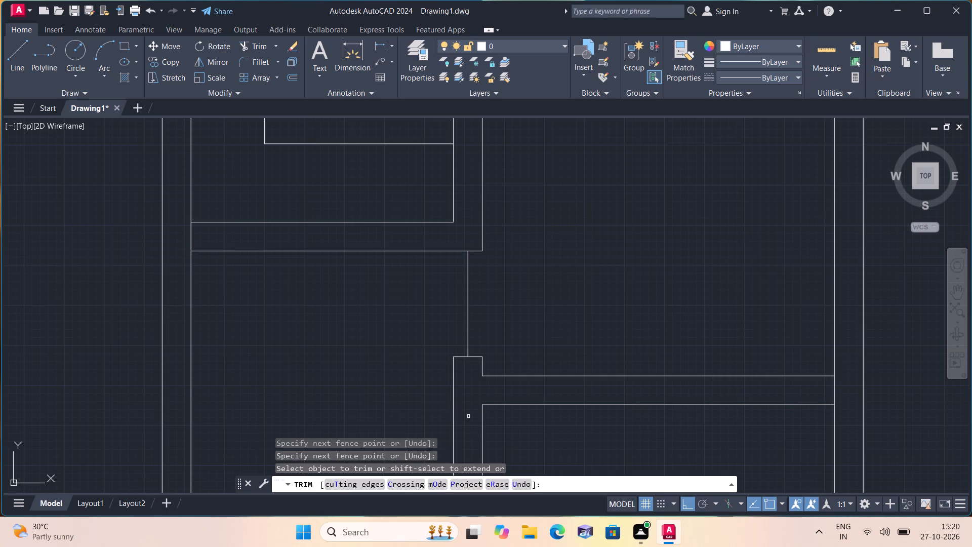
{"action": "middle_click", "coordinate": [468, 416]}
{"action": "scroll", "coordinate": [468, 416], "scroll_direction": "down", "scroll_amount": 2}
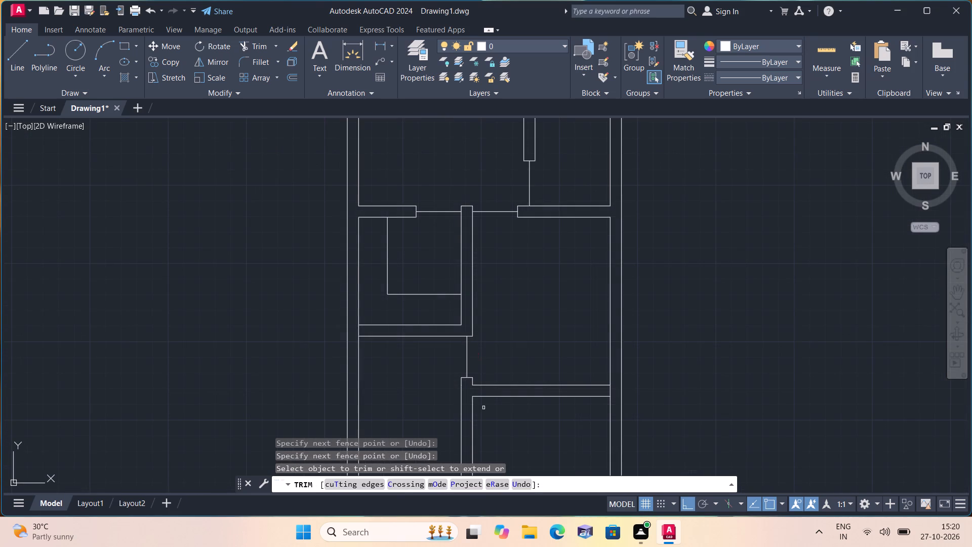
{"action": "middle_click_drag", "start_coordinate": [495, 463], "coordinate": [495, 315]}
{"action": "scroll", "coordinate": [494, 311], "scroll_direction": "down", "scroll_amount": 1}
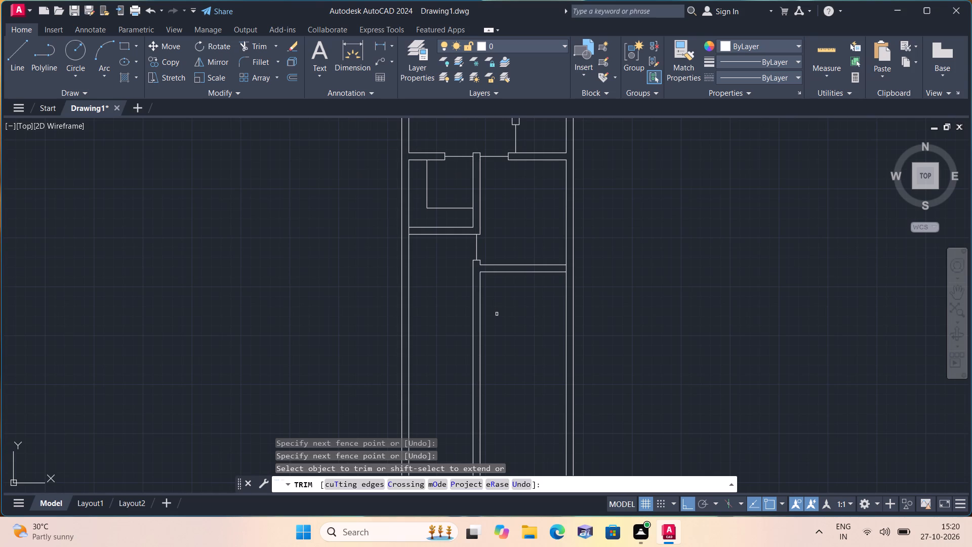
{"action": "key", "text": "space"}
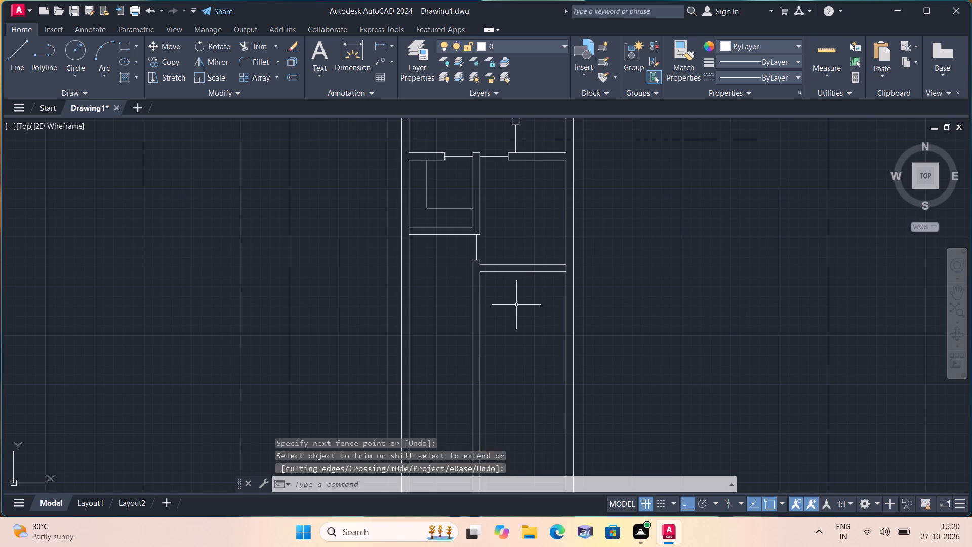
Offset the lower face line of the small left room's bottom wall 14' downward.
{"action": "type", "text": "off"}
{"action": "key", "text": "space"}
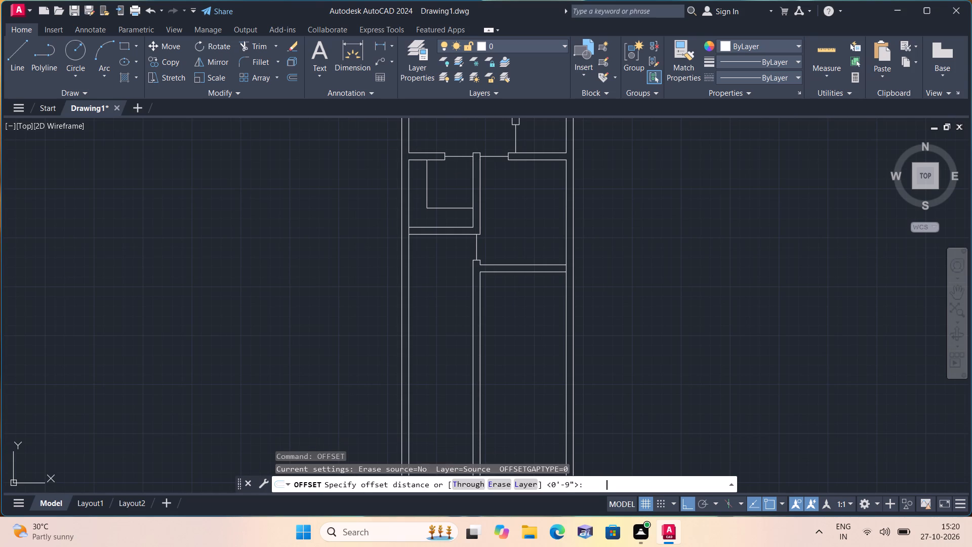
{"action": "type", "text": "14'"}
{"action": "key", "text": "space"}
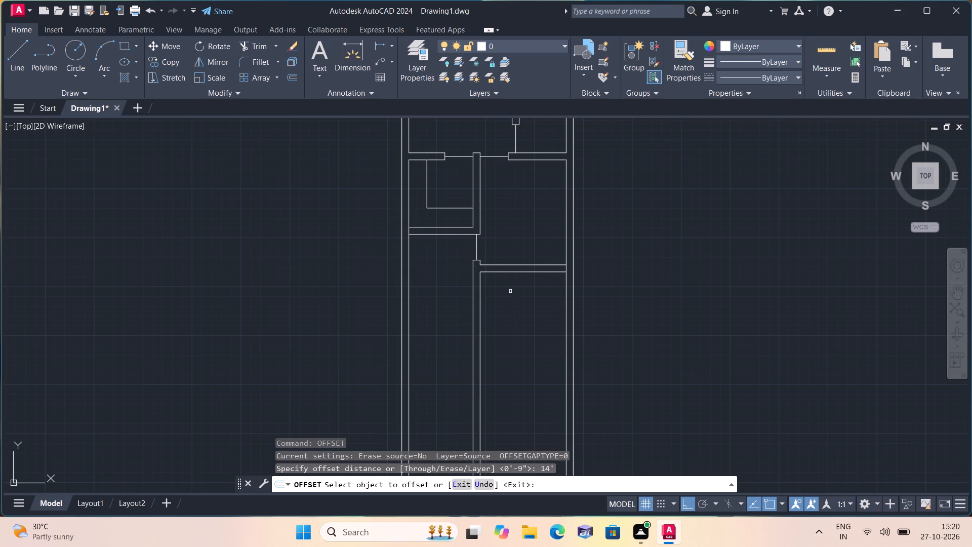
{"action": "left_click", "coordinate": [459, 236]}
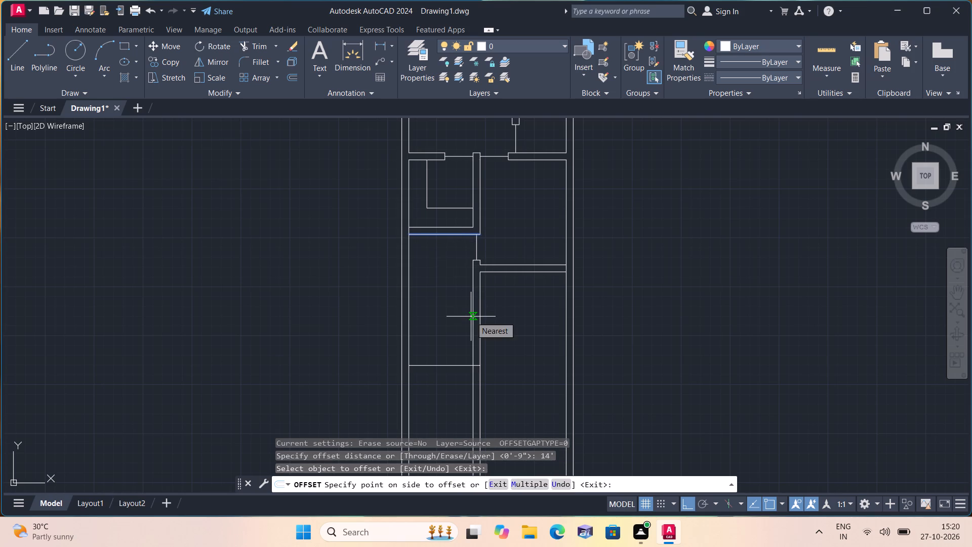
{"action": "left_click", "coordinate": [457, 326]}
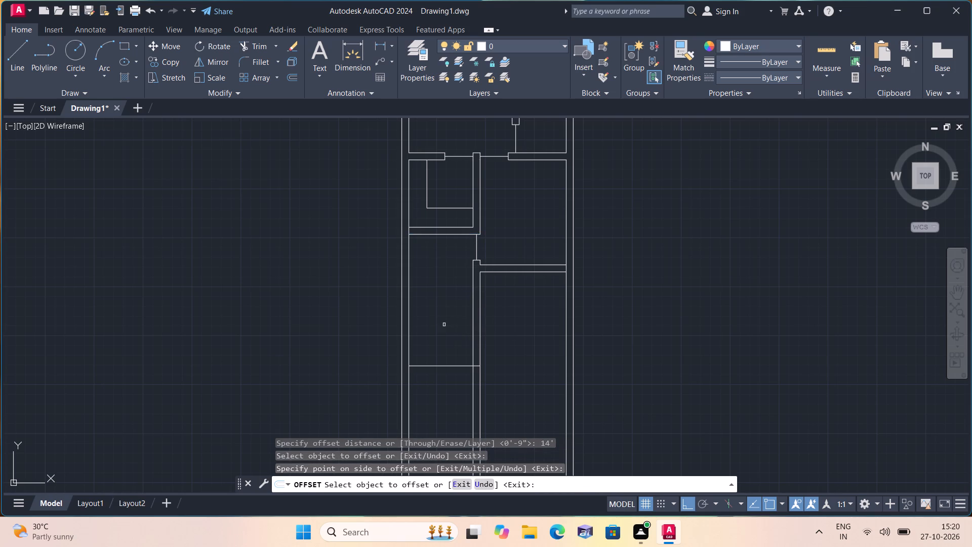
{"action": "key", "text": "space"}
Offset the new horizontal line 9" downward to form the wall's thickness.
{"action": "key", "text": "space"}
{"action": "type", "text": "9\""}
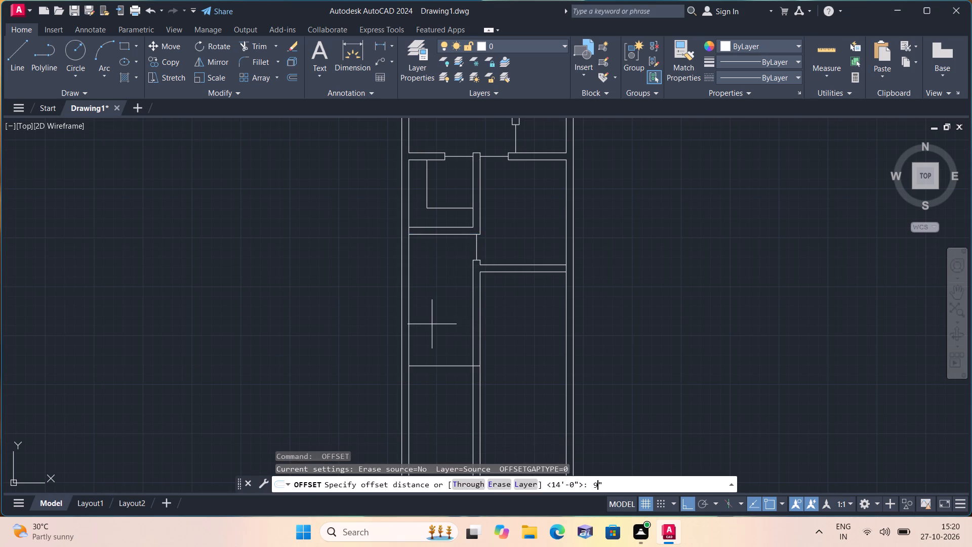
{"action": "key", "text": "space"}
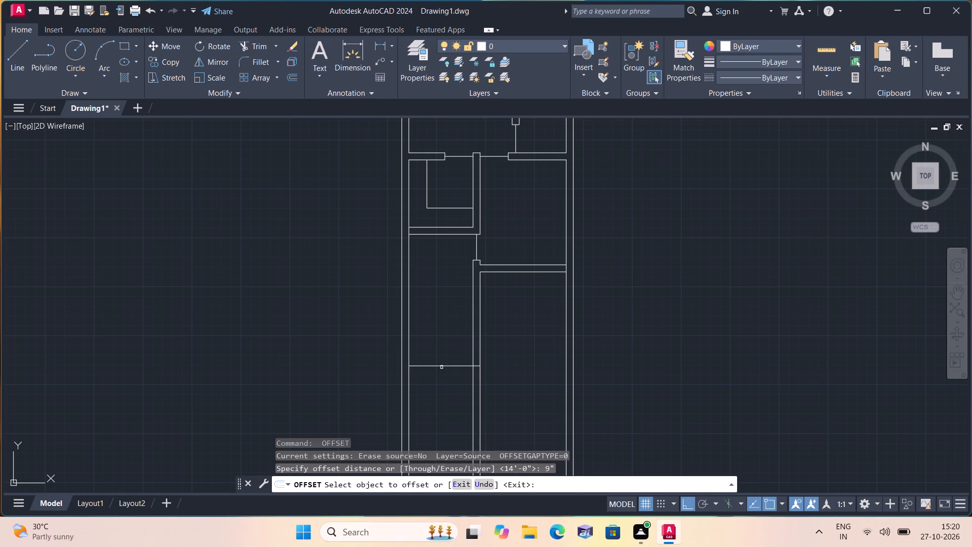
{"action": "left_click", "coordinate": [441, 367]}
{"action": "left_click", "coordinate": [437, 387]}
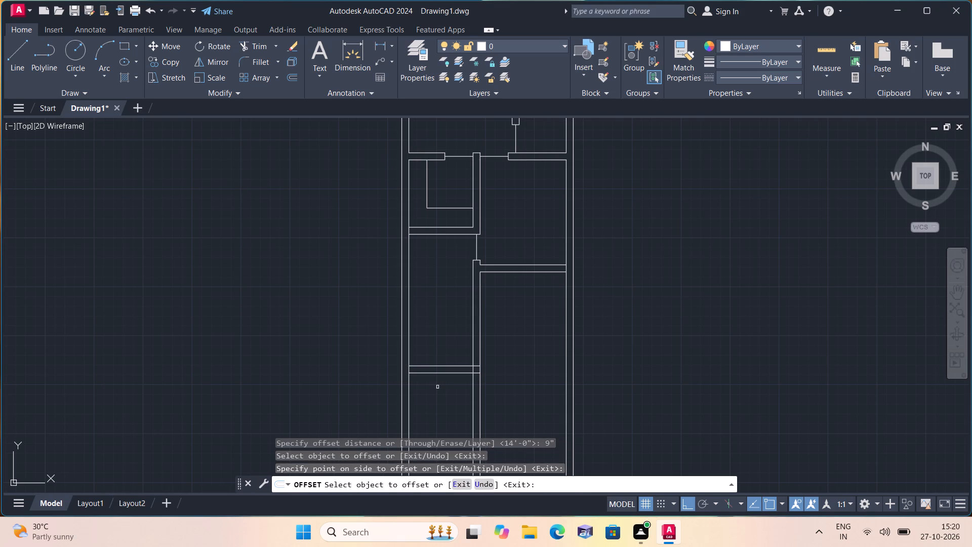
{"action": "key", "text": "space"}
Extend both lines of the new horizontal wall leftward to the outer face of the left exterior wall.
{"action": "type", "text": "exte"}
{"action": "key", "text": "space"}
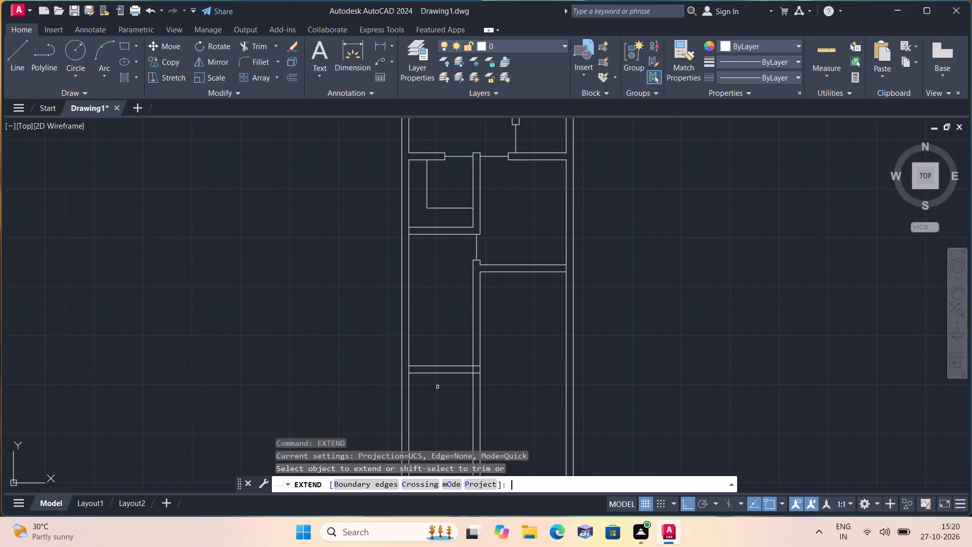
{"action": "left_click_drag", "start_coordinate": [423, 350], "coordinate": [421, 374]}
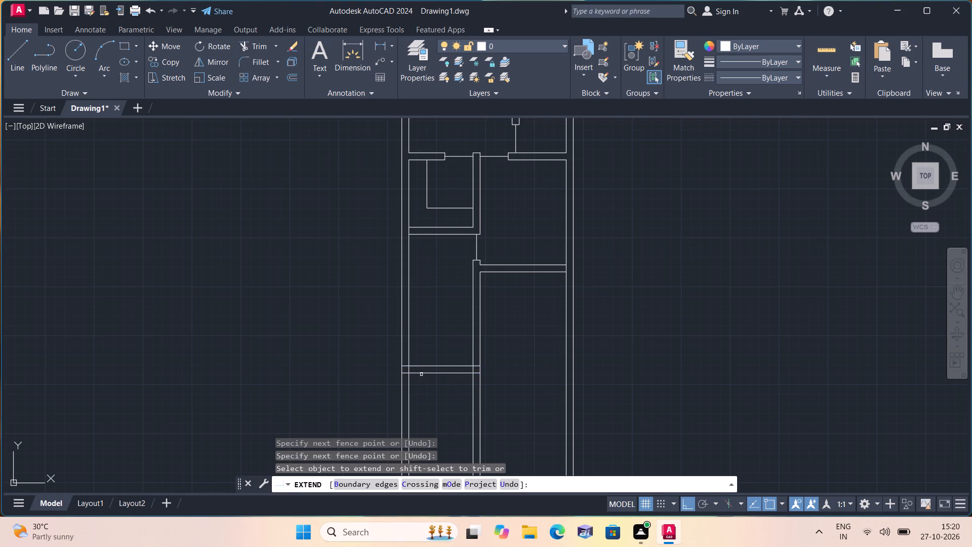
{"action": "scroll", "coordinate": [422, 374], "scroll_direction": "down", "scroll_amount": 1}
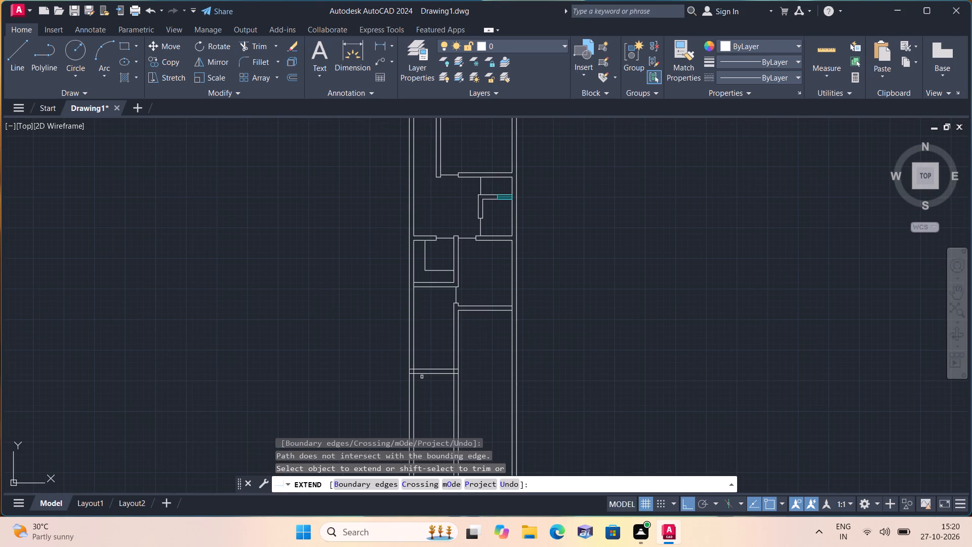
{"action": "key", "text": "space"}
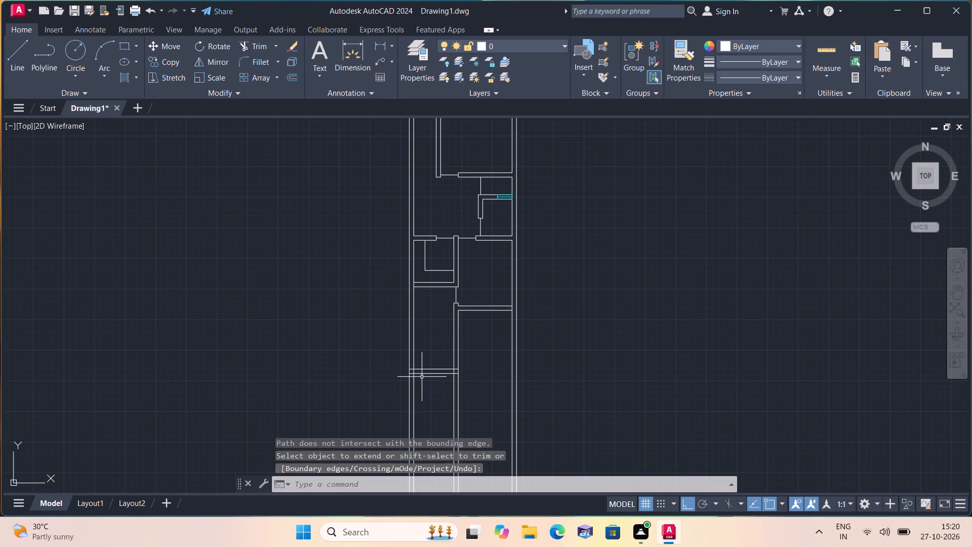
Trim the overlapping line segments where the new horizontal wall meets the left exterior wall and the lower partition.
{"action": "type", "text": "trim"}
{"action": "key", "text": "space"}
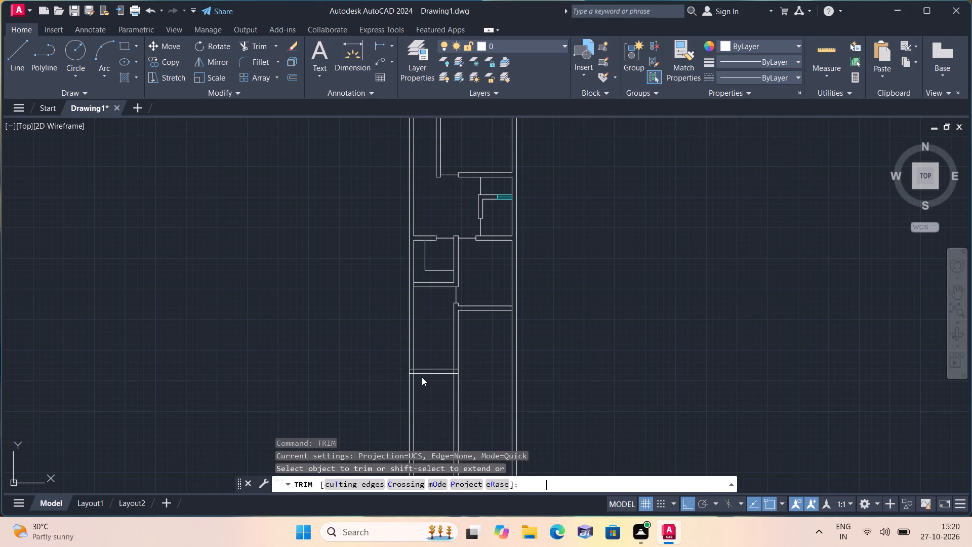
{"action": "scroll", "coordinate": [419, 367], "scroll_direction": "up", "scroll_amount": 4}
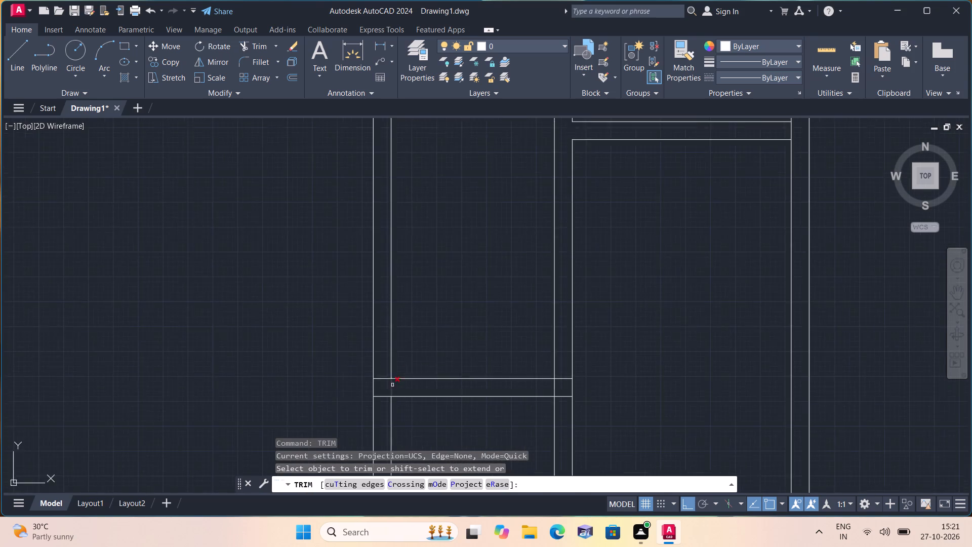
{"action": "left_click_drag", "start_coordinate": [379, 367], "coordinate": [378, 390]}
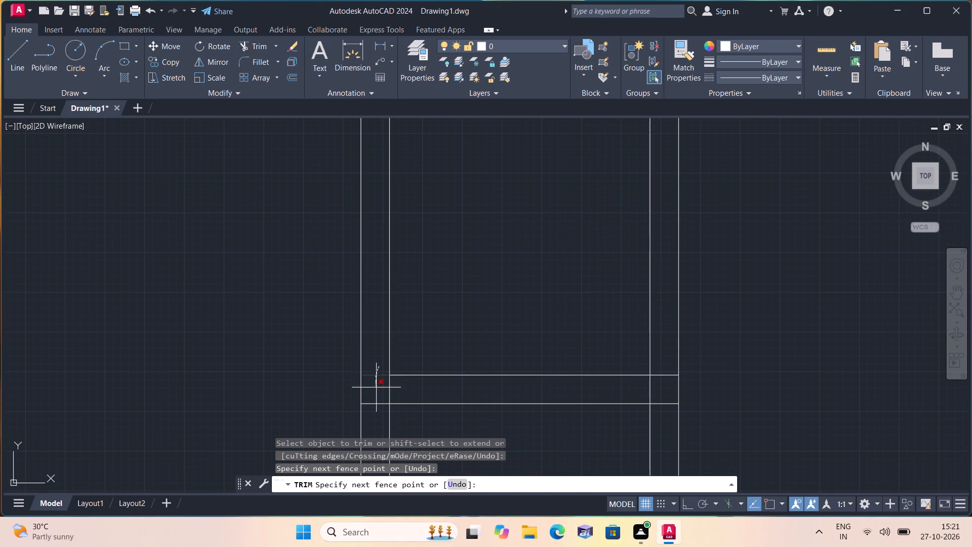
{"action": "left_click_drag", "start_coordinate": [378, 390], "coordinate": [406, 393]}
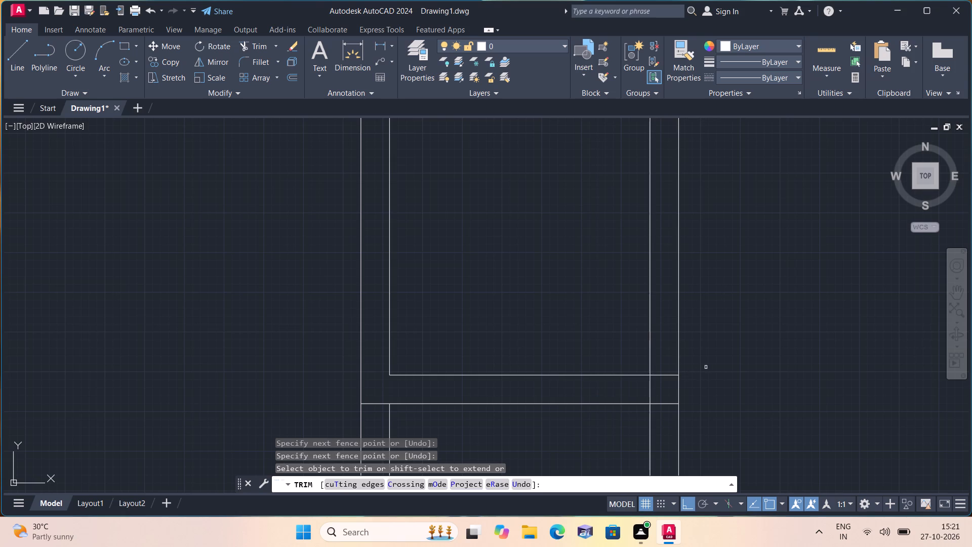
{"action": "left_click_drag", "start_coordinate": [665, 369], "coordinate": [663, 388]}
Trim away both lines of the lower partition below the new horizontal wall.
{"action": "scroll", "coordinate": [663, 388], "scroll_direction": "down", "scroll_amount": 1}
{"action": "middle_click_drag", "start_coordinate": [663, 388], "coordinate": [653, 333]}
{"action": "scroll", "coordinate": [653, 338], "scroll_direction": "down", "scroll_amount": 2}
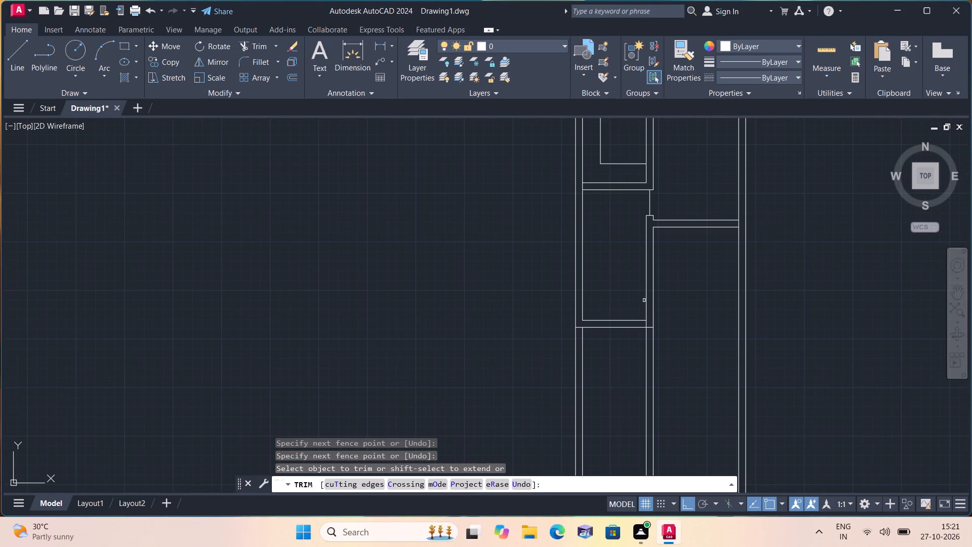
{"action": "left_click_drag", "start_coordinate": [666, 339], "coordinate": [636, 370]}
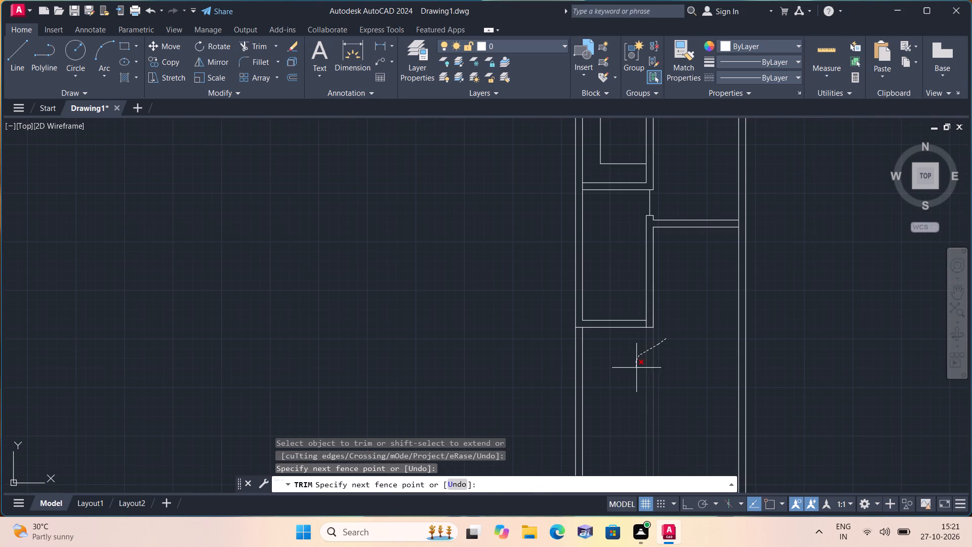
{"action": "left_click_drag", "start_coordinate": [636, 370], "coordinate": [636, 371]}
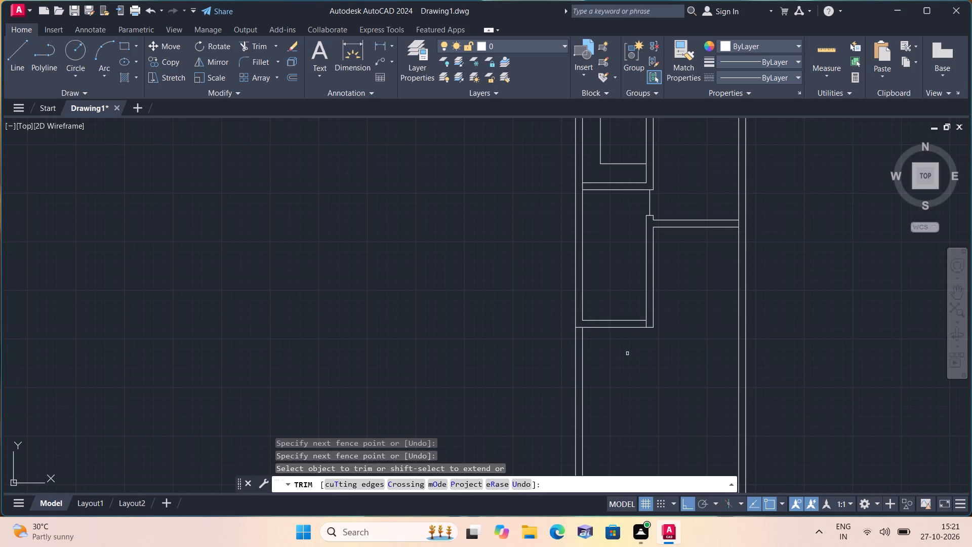
{"action": "key", "text": "space"}
Mark a 3' door opening on the new horizontal wall, measured leftward from the partition's inner face, with a jamb line across the wall.
{"action": "type", "text": "l"}
{"action": "key", "text": "space"}
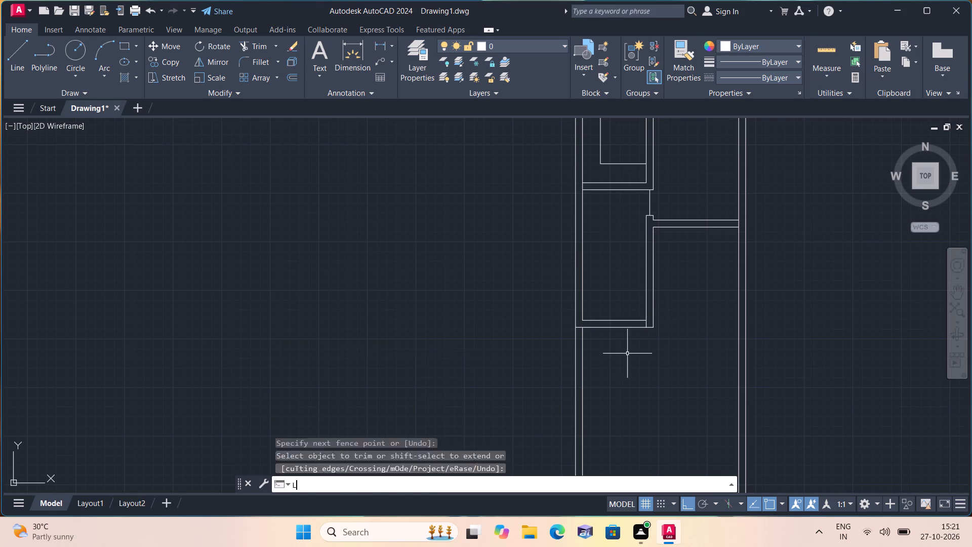
{"action": "scroll", "coordinate": [635, 323], "scroll_direction": "up", "scroll_amount": 1}
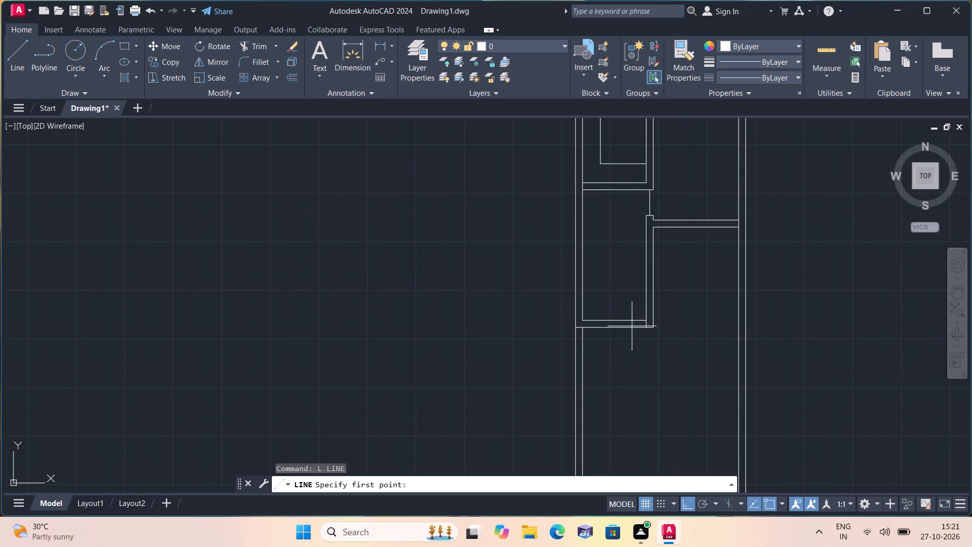
{"action": "scroll", "coordinate": [635, 323], "scroll_direction": "up", "scroll_amount": 3}
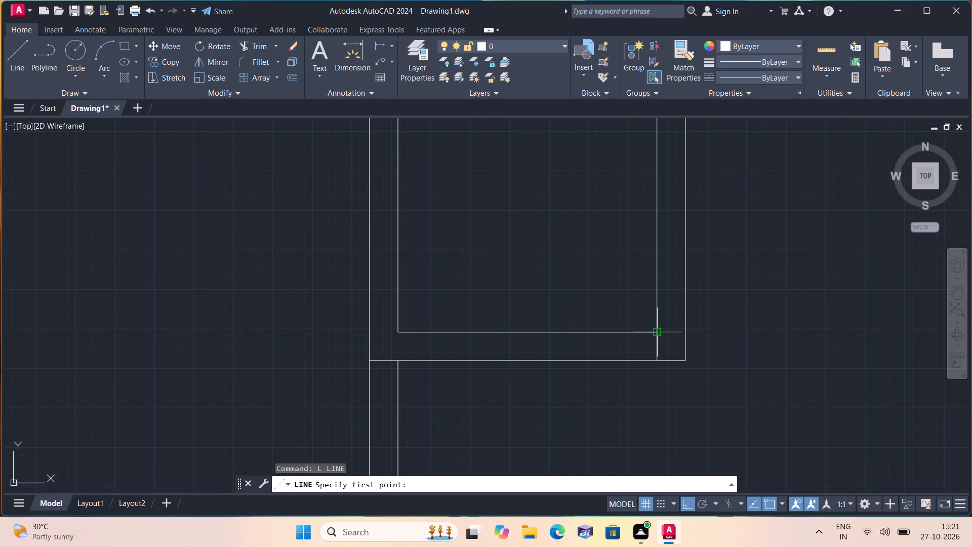
{"action": "left_click", "coordinate": [655, 332]}
{"action": "type", "text": "3'"}
{"action": "key", "text": "space"}
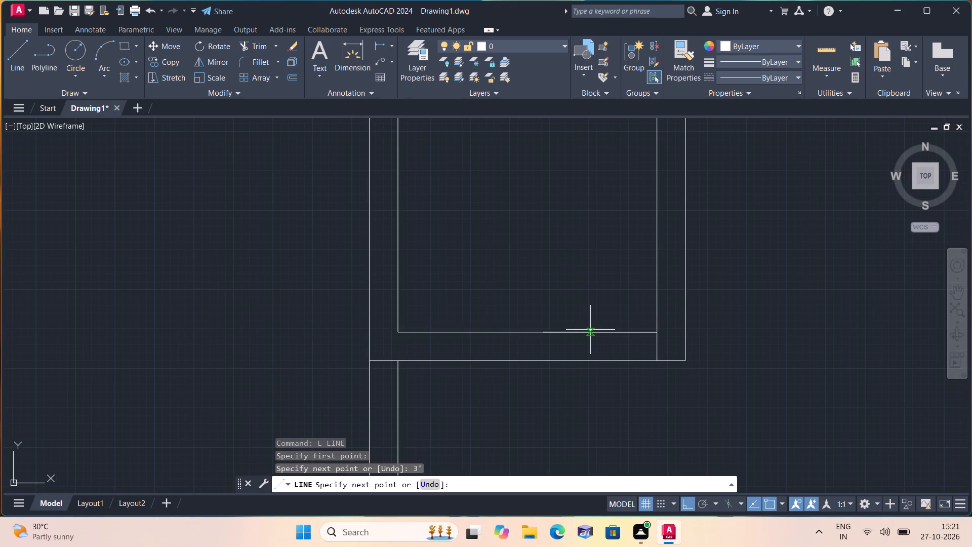
{"action": "left_click", "coordinate": [542, 358]}
{"action": "key", "text": "space"}
Trim both wall lines between the jamb and the partition to cut the door opening.
{"action": "type", "text": "trim"}
{"action": "key", "text": "space"}
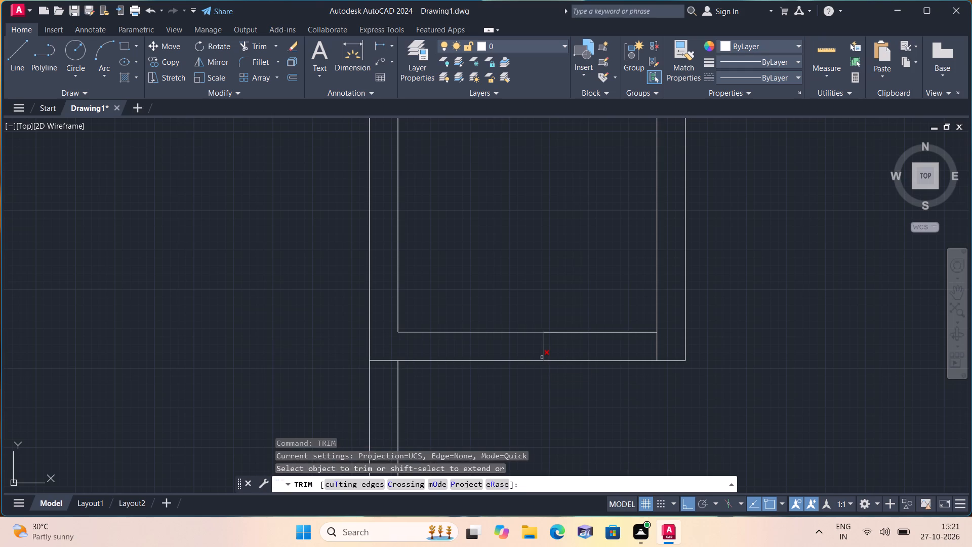
{"action": "left_click_drag", "start_coordinate": [586, 262], "coordinate": [597, 421]}
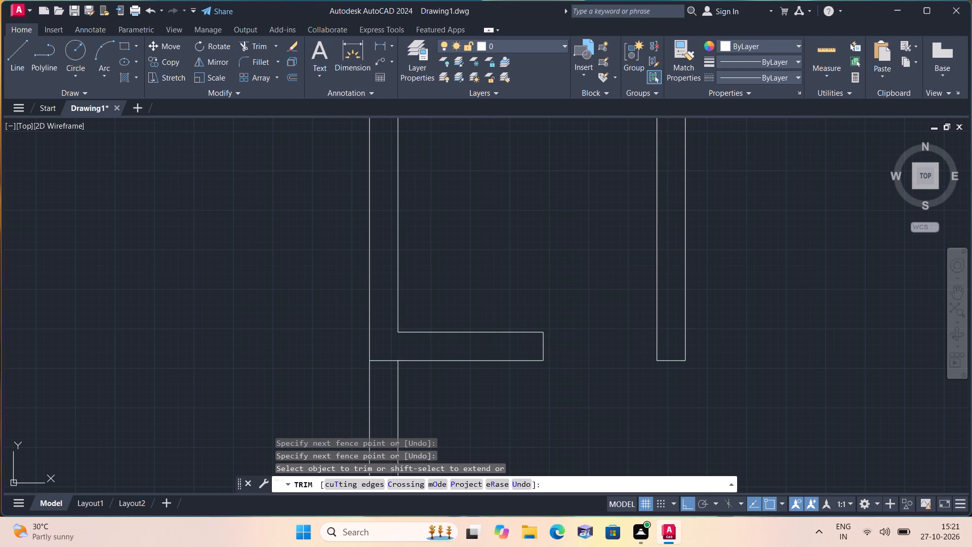
{"action": "key", "text": "space"}
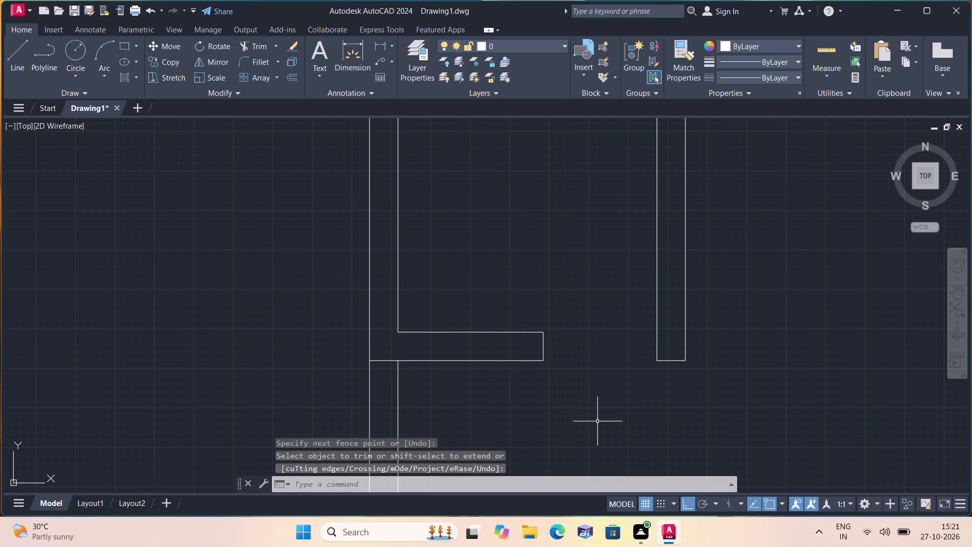
Close the door opening with a line from the jamb's midpoint to the partition's inner face.
{"action": "type", "text": "l"}
{"action": "key", "text": "space"}
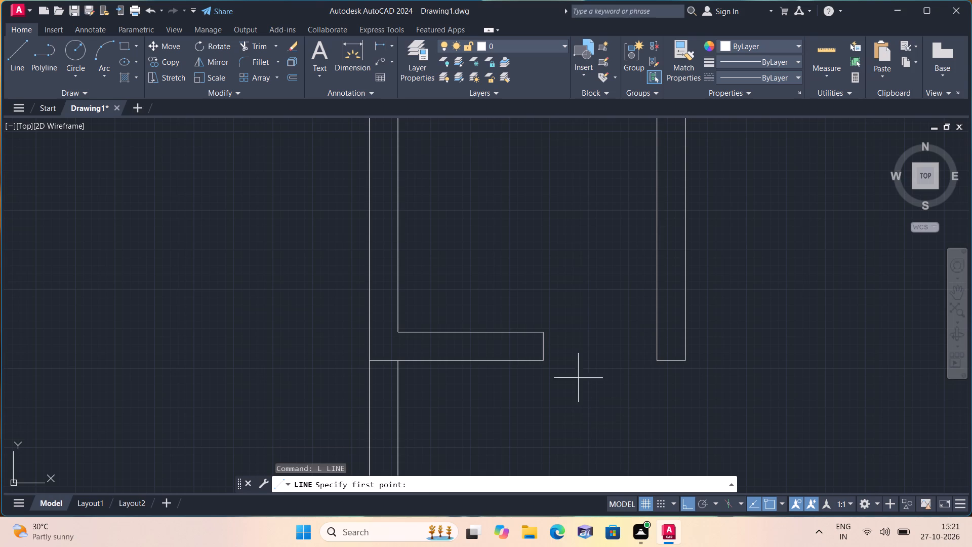
{"action": "left_click", "coordinate": [544, 345]}
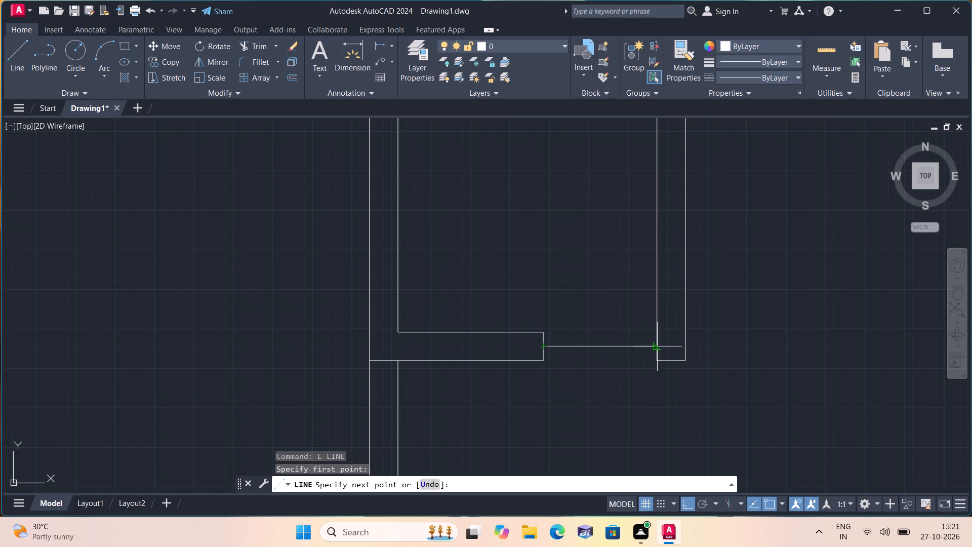
{"action": "left_click", "coordinate": [660, 348]}
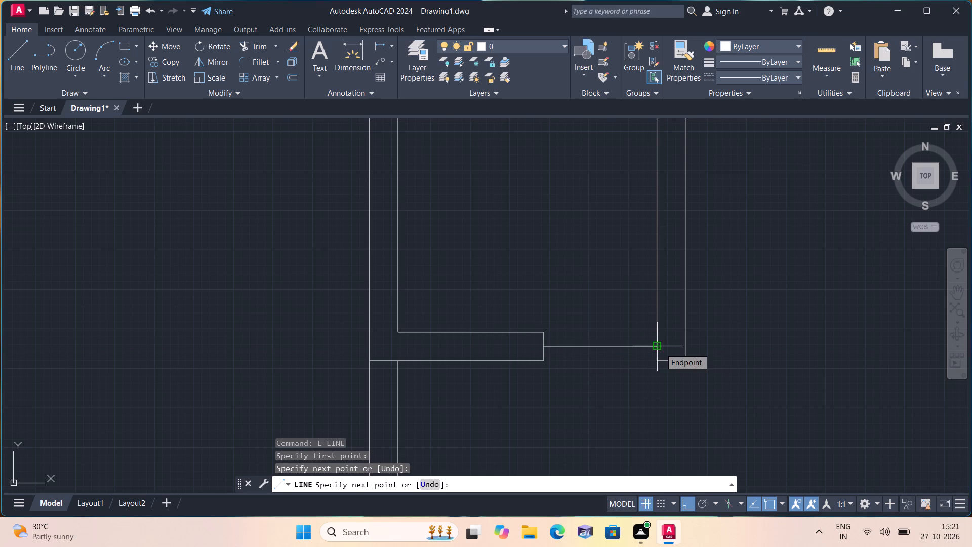
{"action": "key", "text": "space"}
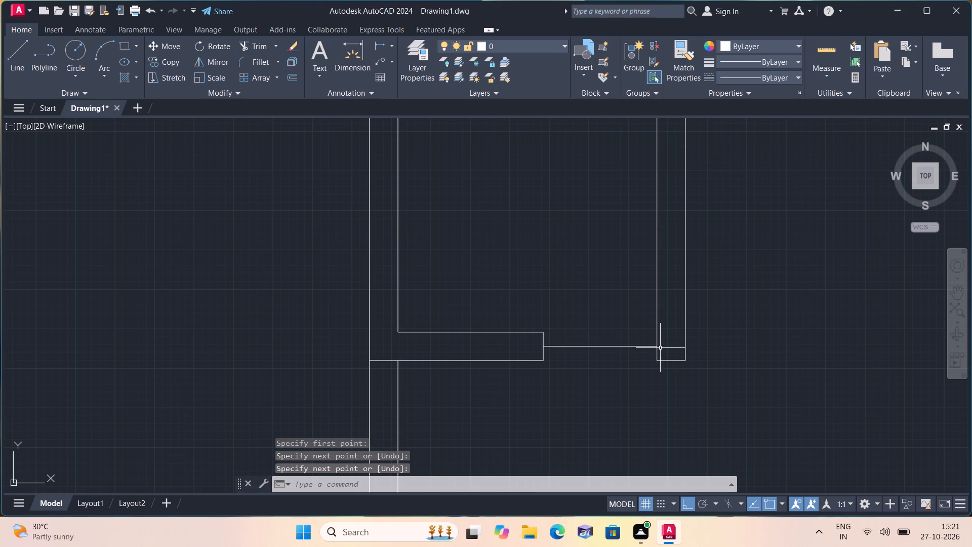
Offset the lower face line of the shortened horizontal wall 4'8" downward.
{"action": "key", "text": "o"}
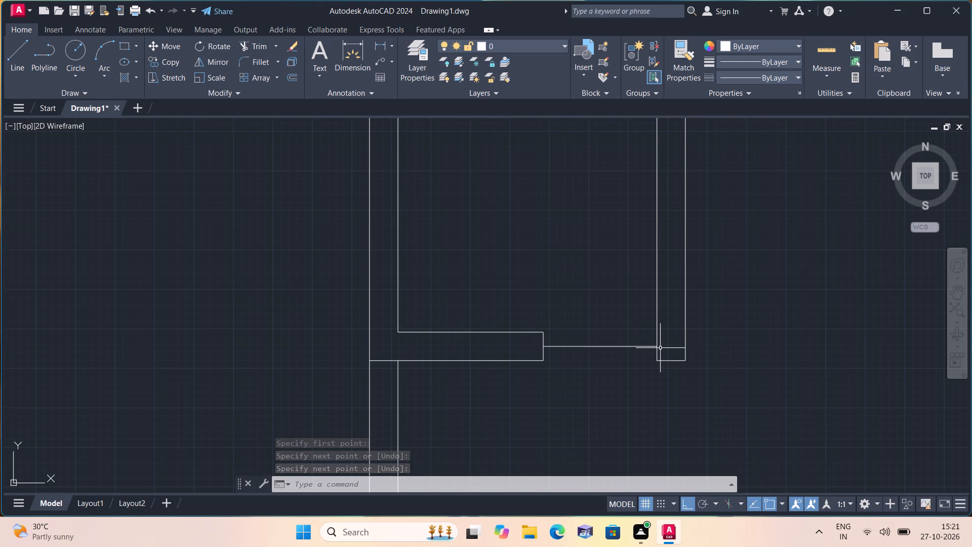
{"action": "type", "text": "ff"}
{"action": "key", "text": "space"}
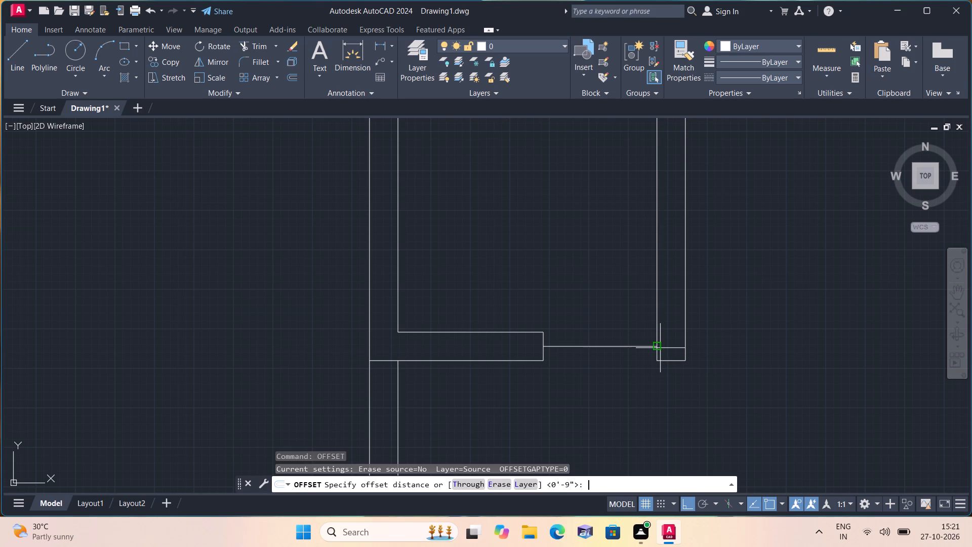
{"action": "type", "text": "4'8\""}
{"action": "key", "text": "space"}
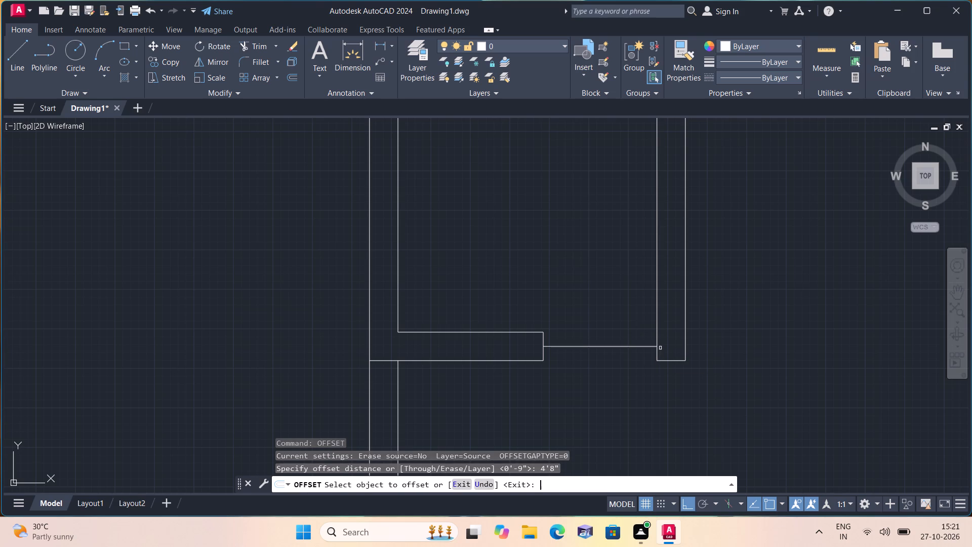
{"action": "scroll", "coordinate": [644, 345], "scroll_direction": "down", "scroll_amount": 1}
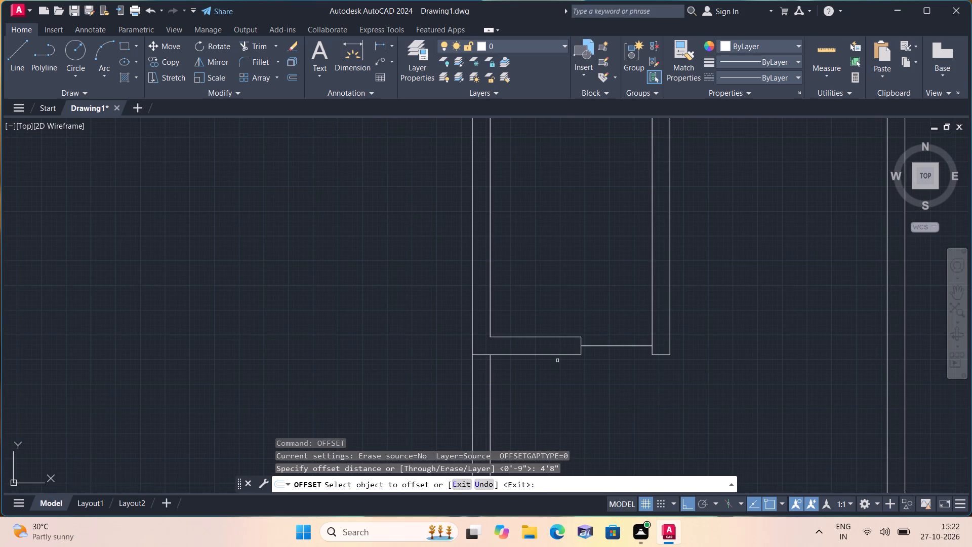
{"action": "left_click", "coordinate": [556, 356]}
{"action": "left_click", "coordinate": [557, 378]}
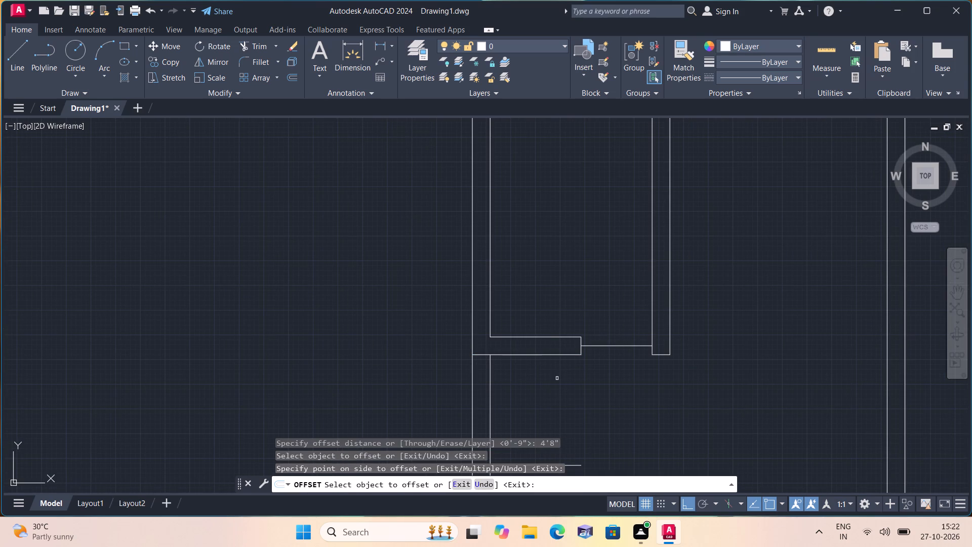
{"action": "middle_click_drag", "start_coordinate": [550, 362], "coordinate": [559, 288]}
{"action": "key", "text": "space"}
Offset the new horizontal line 9" downward to form the bottom wall's thickness.
{"action": "key", "text": "space"}
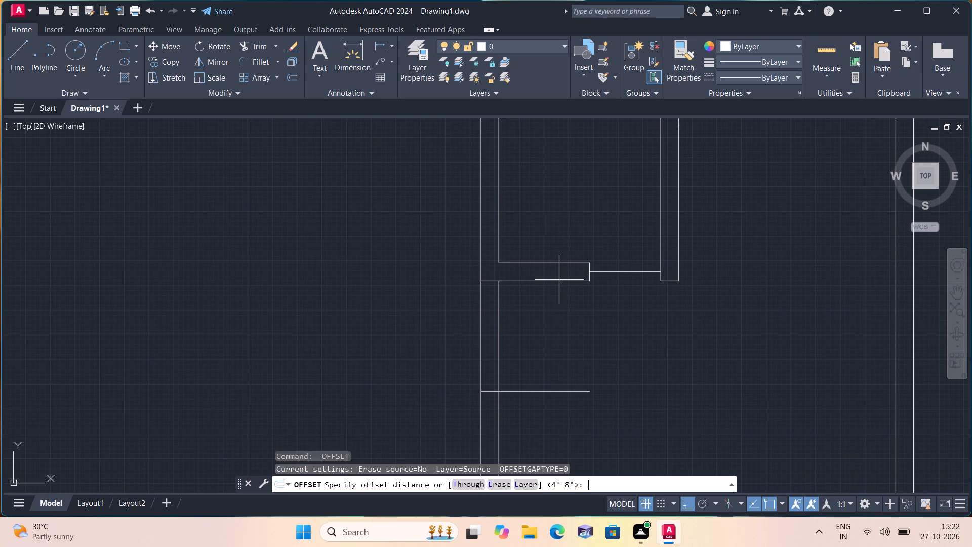
{"action": "key", "text": "9"}
{"action": "key", "text": "shift+quotedbl"}
{"action": "key", "text": "space"}
{"action": "scroll", "coordinate": [568, 350], "scroll_direction": "down", "scroll_amount": 1}
{"action": "middle_click_drag", "start_coordinate": [566, 348], "coordinate": [560, 272]}
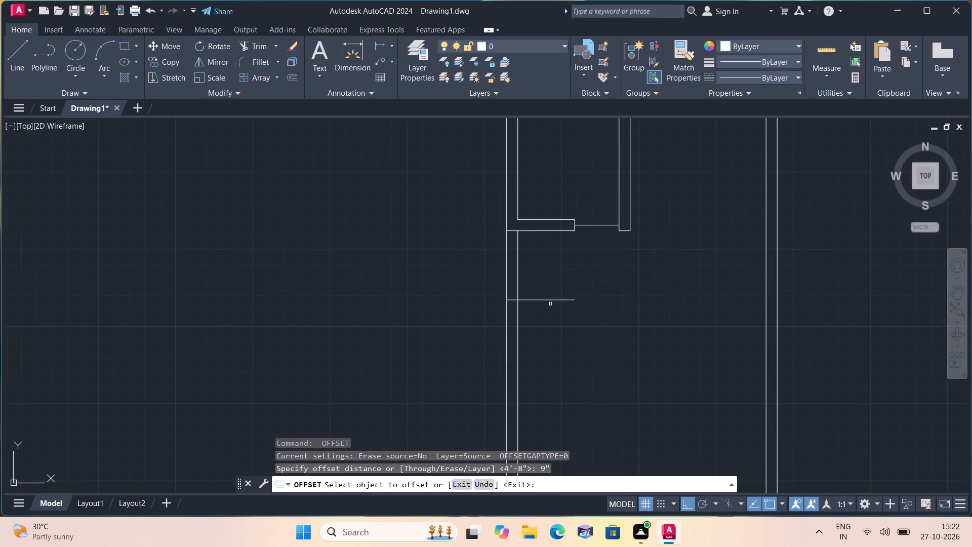
{"action": "left_click", "coordinate": [549, 299]}
{"action": "left_click", "coordinate": [549, 342]}
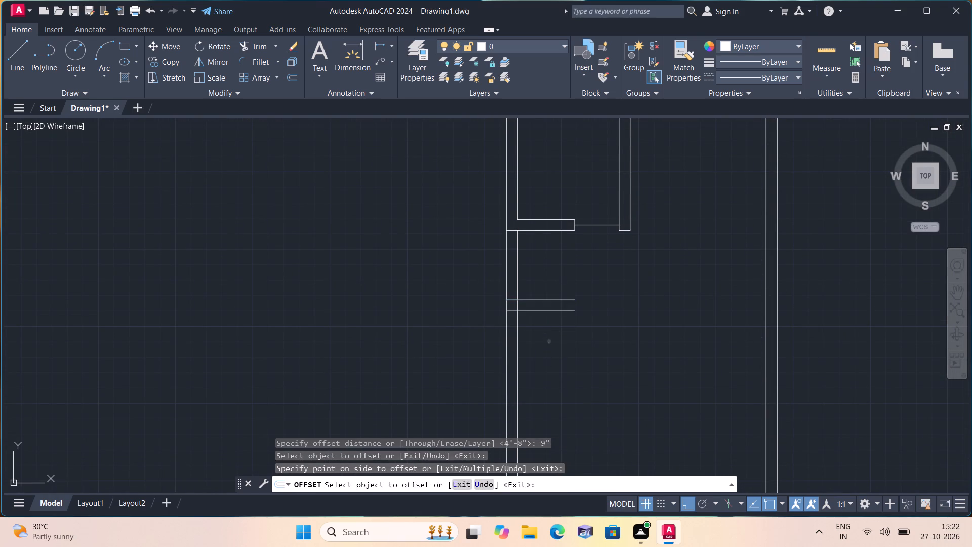
{"action": "key", "text": "space"}
Extend both lines of the bottom wall rightward to the outer face of the right exterior wall.
{"action": "type", "text": "ext"}
{"action": "type", "text": "e"}
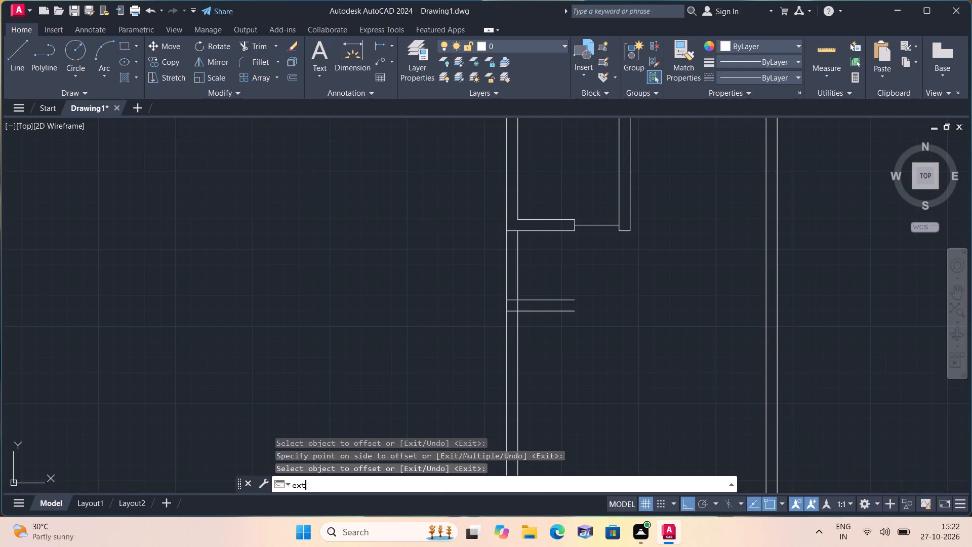
{"action": "key", "text": "space"}
{"action": "left_click_drag", "start_coordinate": [547, 300], "coordinate": [548, 323]}
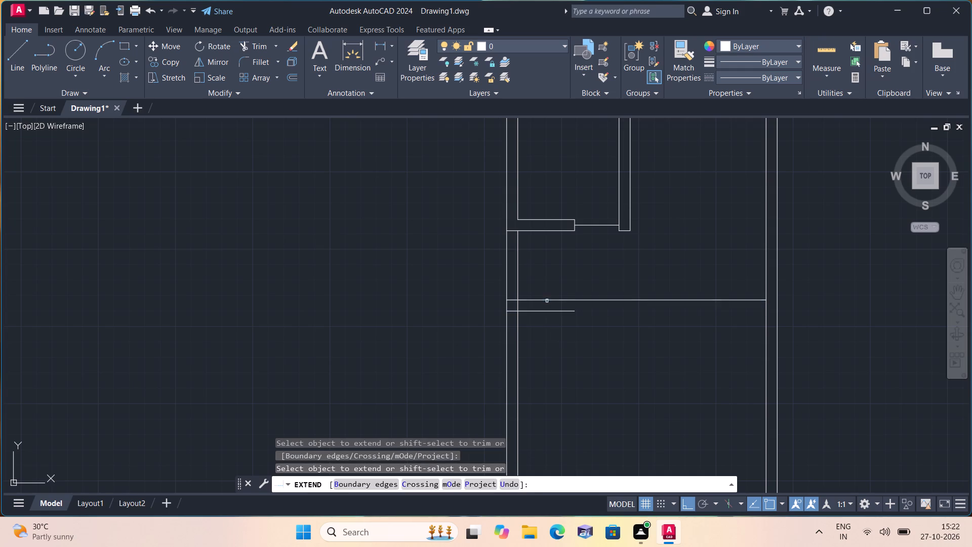
{"action": "left_click_drag", "start_coordinate": [548, 323], "coordinate": [552, 334]}
{"action": "left_click_drag", "start_coordinate": [553, 330], "coordinate": [572, 296]}
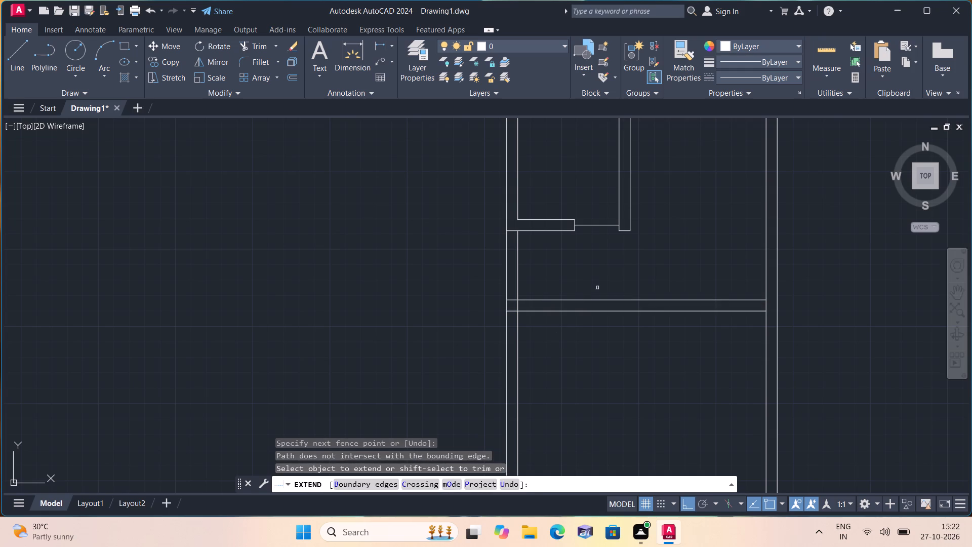
{"action": "left_click_drag", "start_coordinate": [718, 262], "coordinate": [725, 344]}
{"action": "key", "text": "space"}
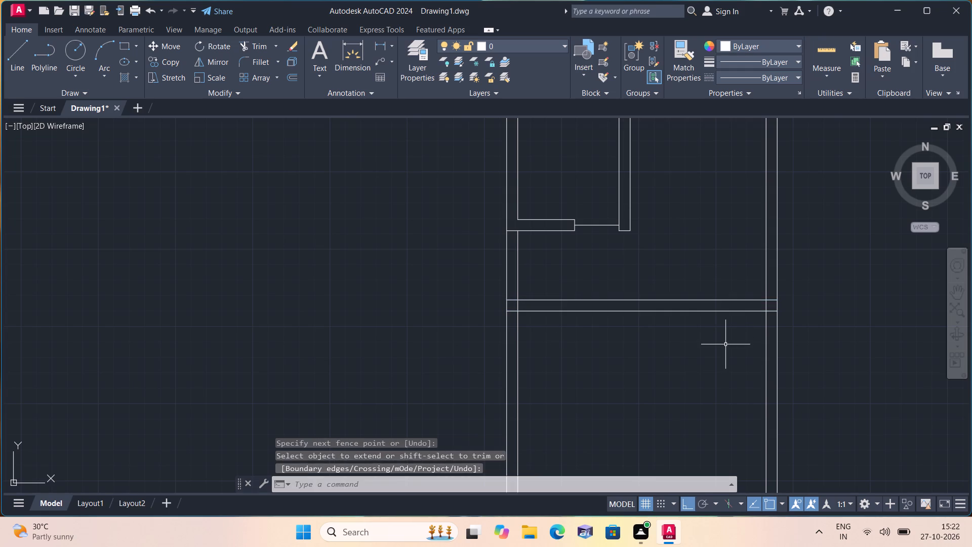
Trim away the left and right exterior wall lines that run below the bottom wall.
{"action": "type", "text": "trim"}
{"action": "key", "text": "space"}
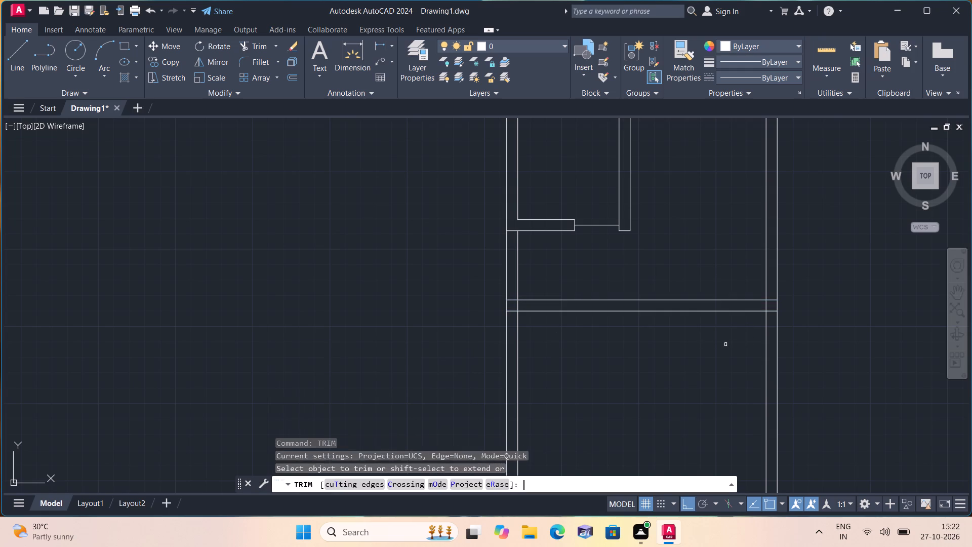
{"action": "left_click", "coordinate": [478, 358]}
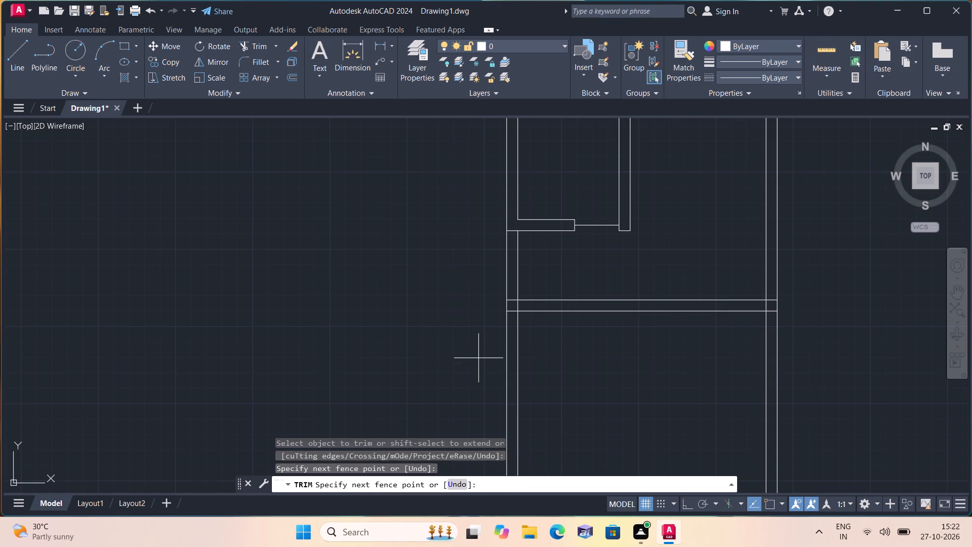
{"action": "left_click", "coordinate": [806, 349]}
{"action": "middle_click_drag", "start_coordinate": [707, 334], "coordinate": [651, 340]}
{"action": "scroll", "coordinate": [704, 333], "scroll_direction": "down", "scroll_amount": 1}
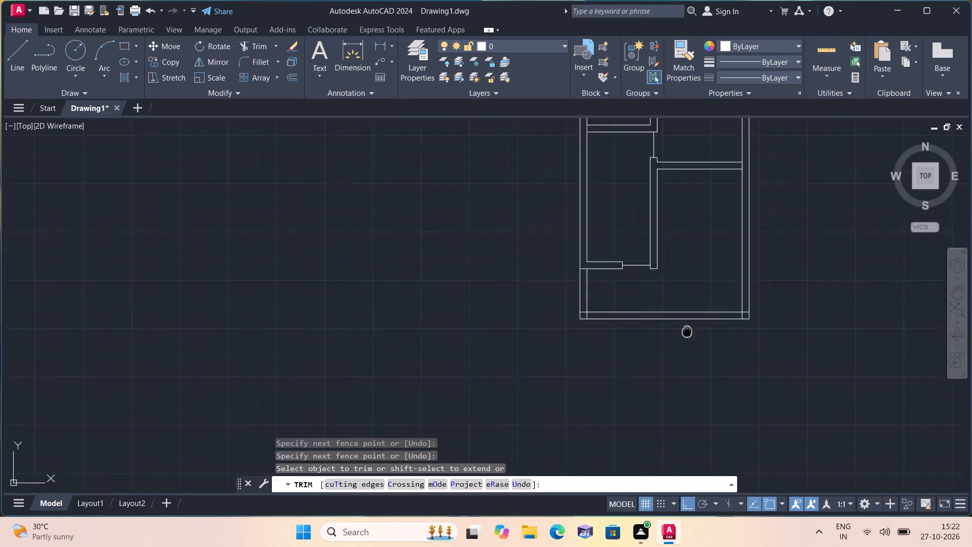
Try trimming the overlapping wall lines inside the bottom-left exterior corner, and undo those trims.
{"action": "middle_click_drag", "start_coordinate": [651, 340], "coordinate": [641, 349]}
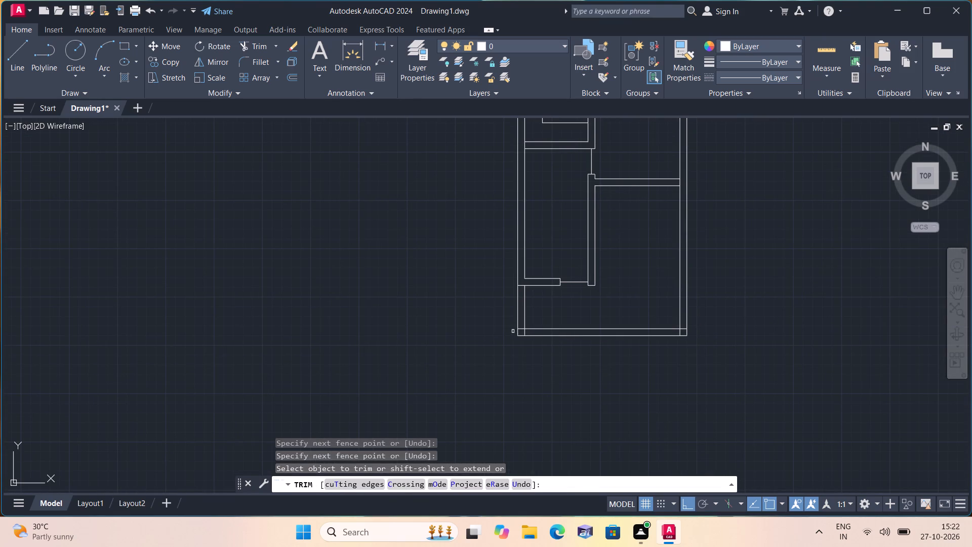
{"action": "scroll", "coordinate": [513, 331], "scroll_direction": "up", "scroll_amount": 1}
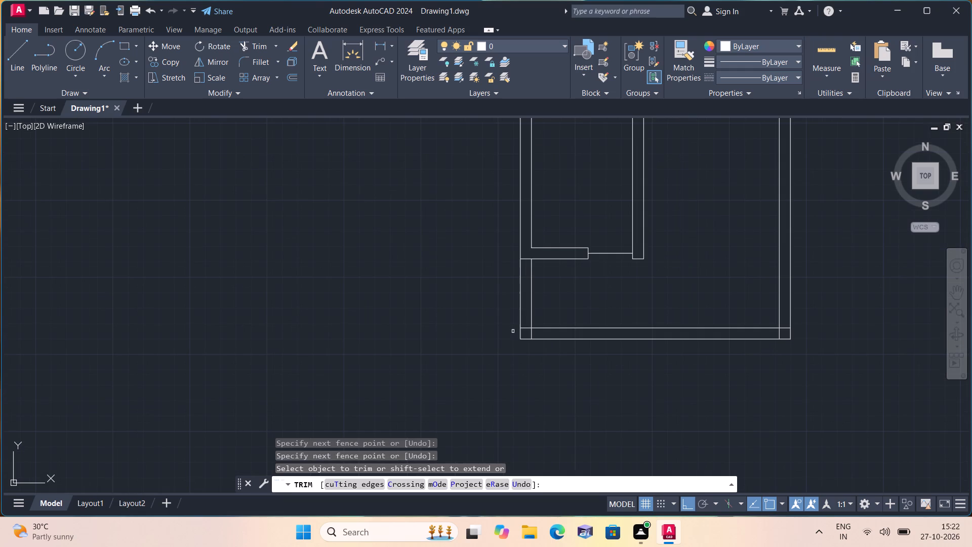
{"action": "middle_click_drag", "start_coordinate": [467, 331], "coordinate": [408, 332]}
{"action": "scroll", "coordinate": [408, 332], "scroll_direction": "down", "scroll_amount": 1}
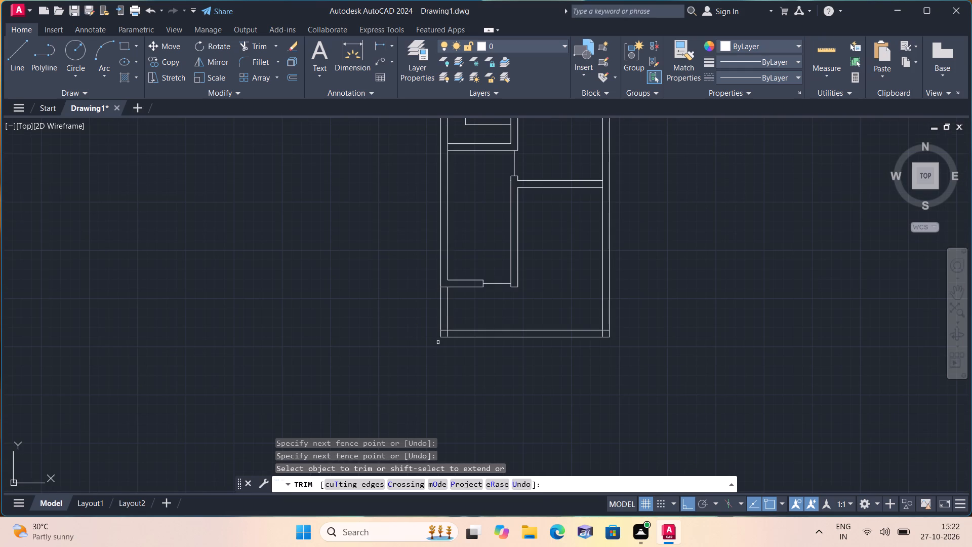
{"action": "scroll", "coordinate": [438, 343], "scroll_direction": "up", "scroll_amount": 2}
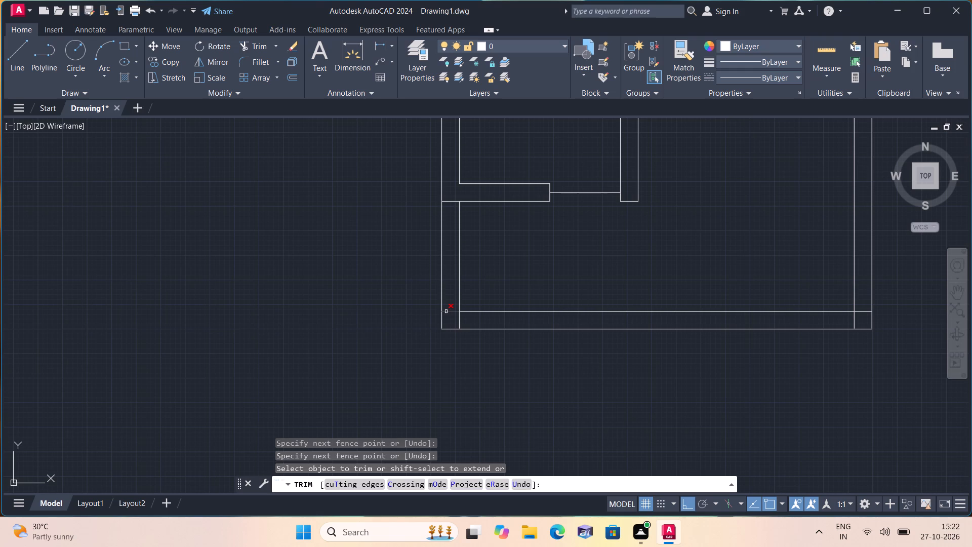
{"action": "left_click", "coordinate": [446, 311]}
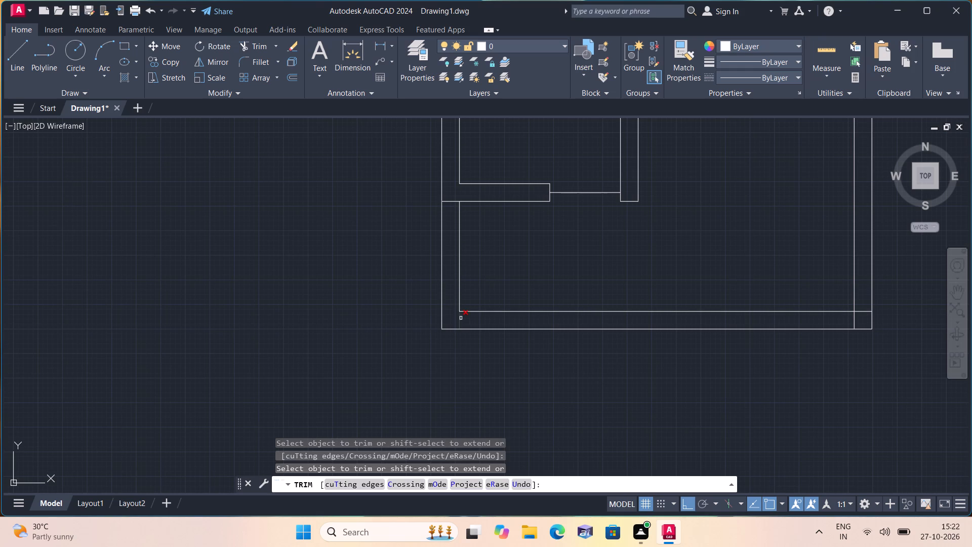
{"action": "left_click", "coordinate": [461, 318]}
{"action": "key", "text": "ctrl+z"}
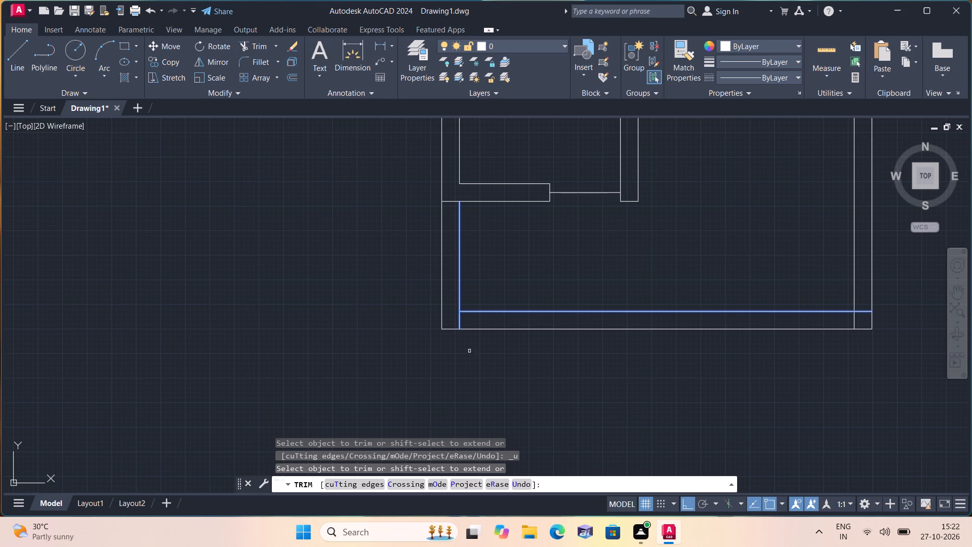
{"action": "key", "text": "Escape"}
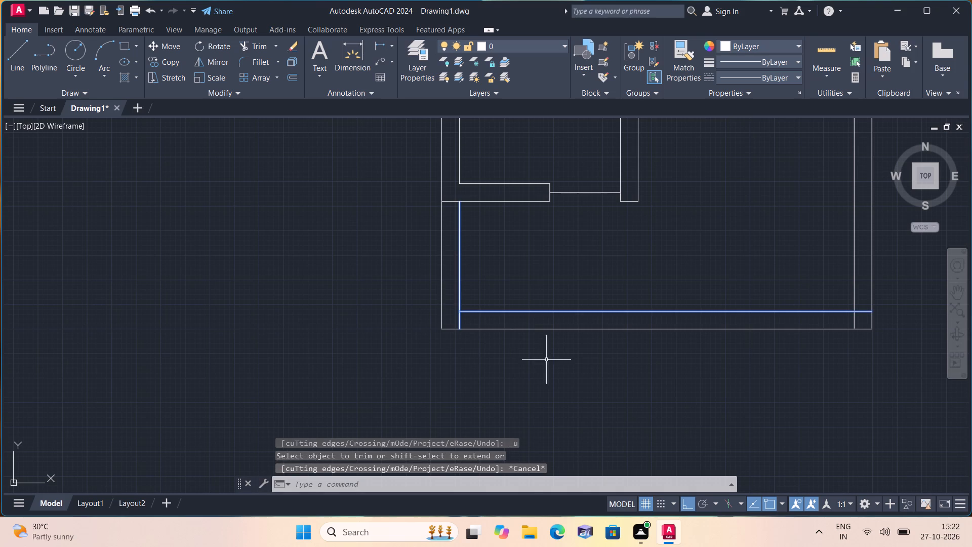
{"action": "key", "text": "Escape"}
Offset the inner line of the left exterior wall's lowest section 4.5" outward, into the wall.
{"action": "key", "text": "o"}
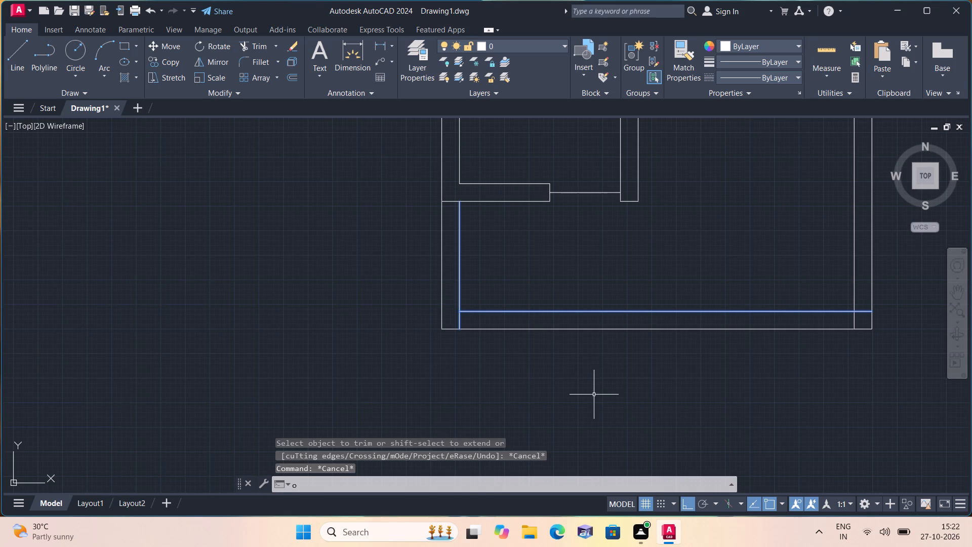
{"action": "type", "text": "ff"}
{"action": "key", "text": "space"}
{"action": "type", "text": "4.5"}
{"action": "key", "text": "shift+quotedbl"}
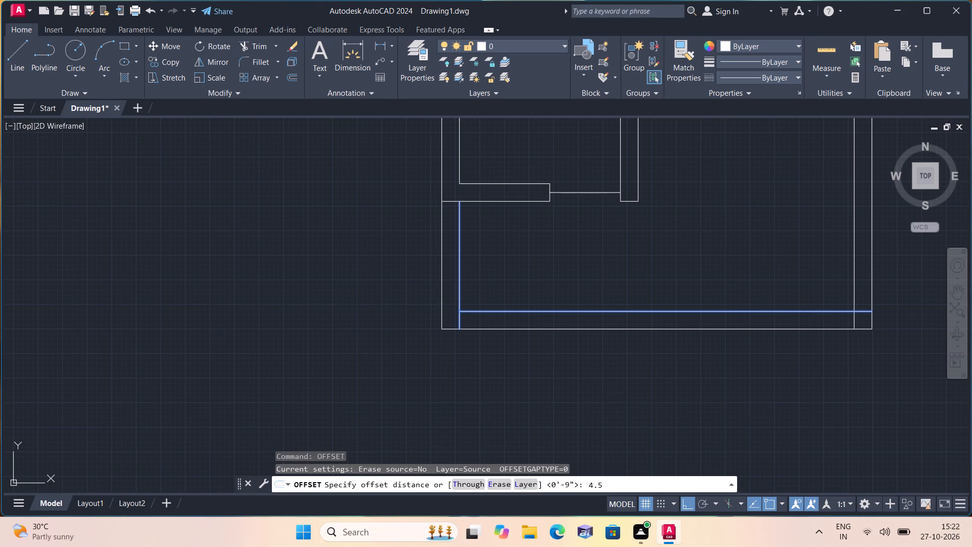
{"action": "key", "text": "space"}
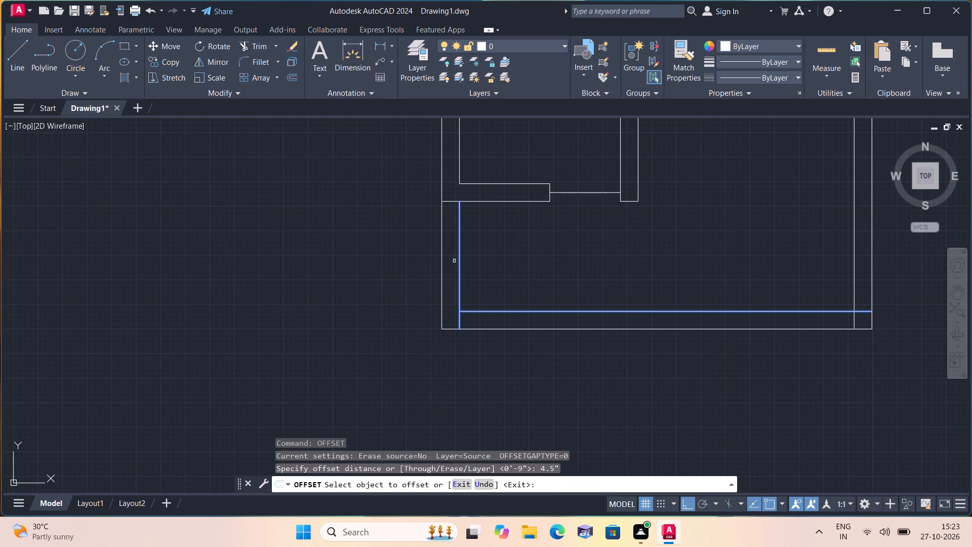
{"action": "left_click", "coordinate": [460, 261]}
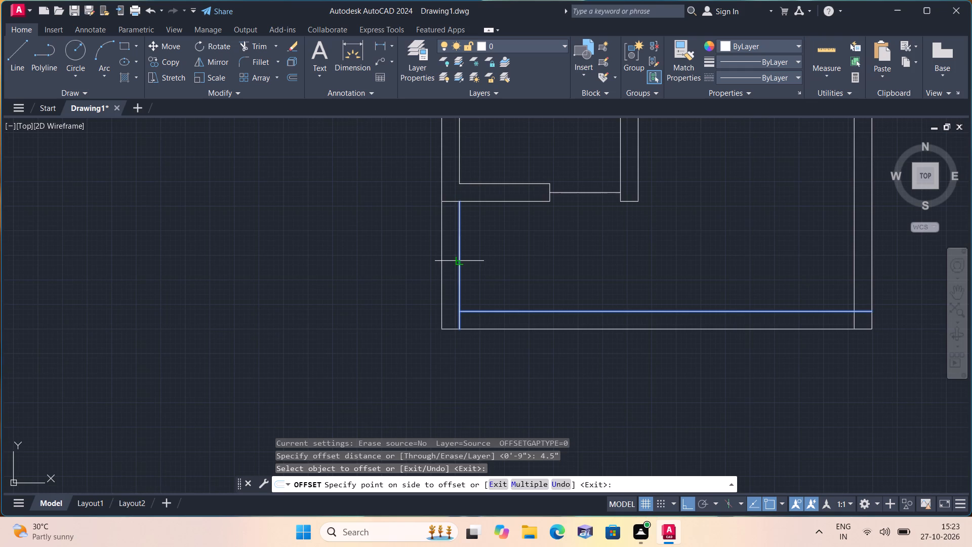
{"action": "scroll", "coordinate": [448, 256], "scroll_direction": "up", "scroll_amount": 1}
{"action": "left_click", "coordinate": [448, 256]}
{"action": "key", "text": "space"}
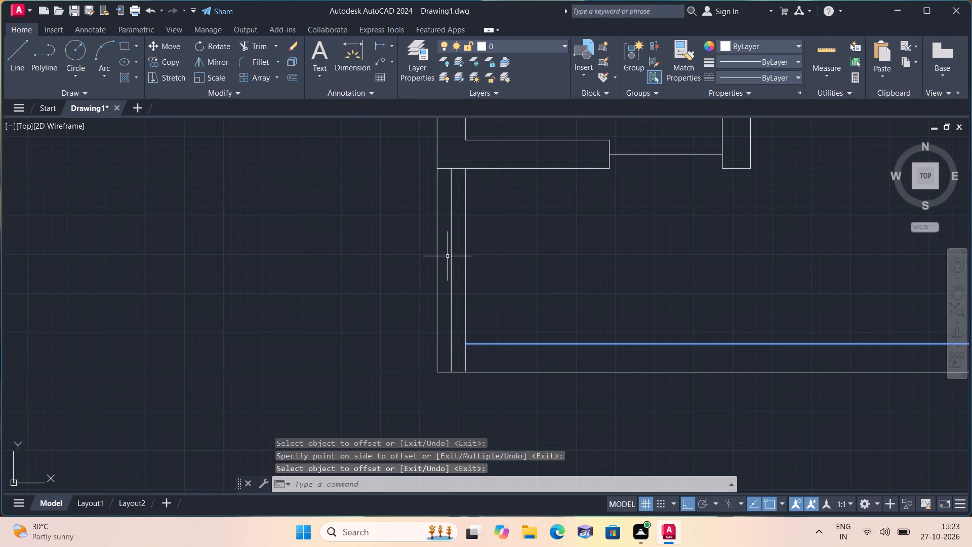
Extend the bottom wall's upper line leftward to the new 4.5" offset line.
{"action": "type", "text": "ext"}
{"action": "type", "text": "e"}
{"action": "key", "text": "space"}
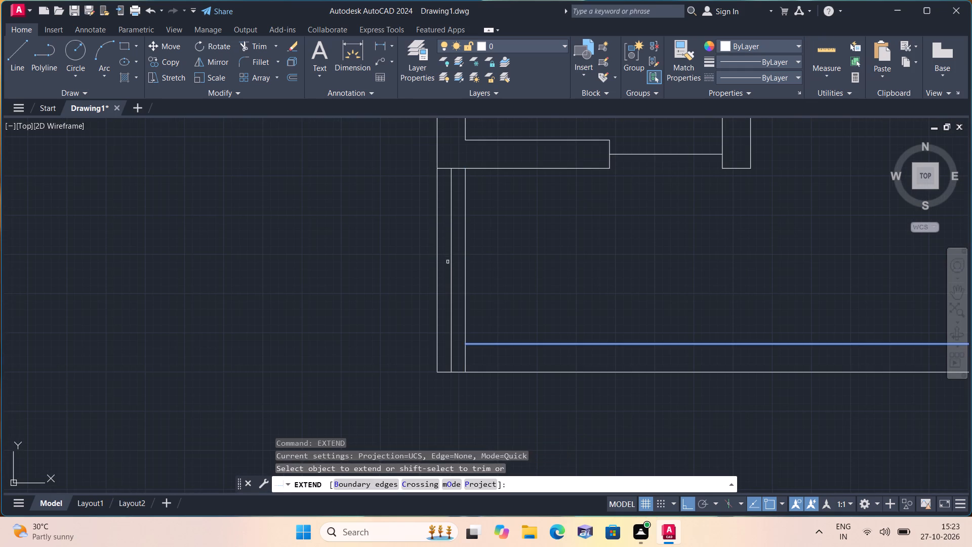
{"action": "left_click", "coordinate": [470, 345]}
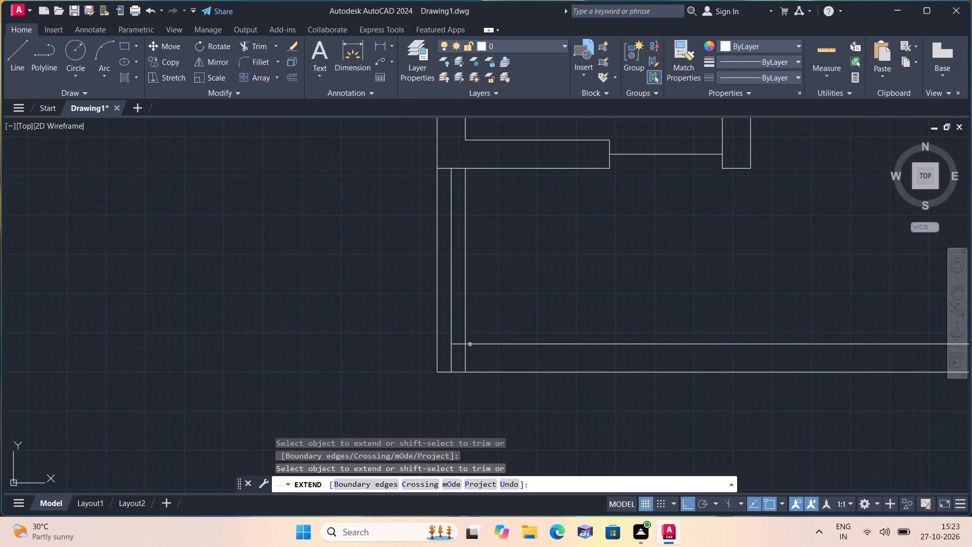
{"action": "key", "text": "space"}
Trim away the left wall's old inner line above the bottom wall and the offset line's stub inside the corner.
{"action": "key", "text": "t"}
{"action": "type", "text": "rim"}
{"action": "key", "text": "space"}
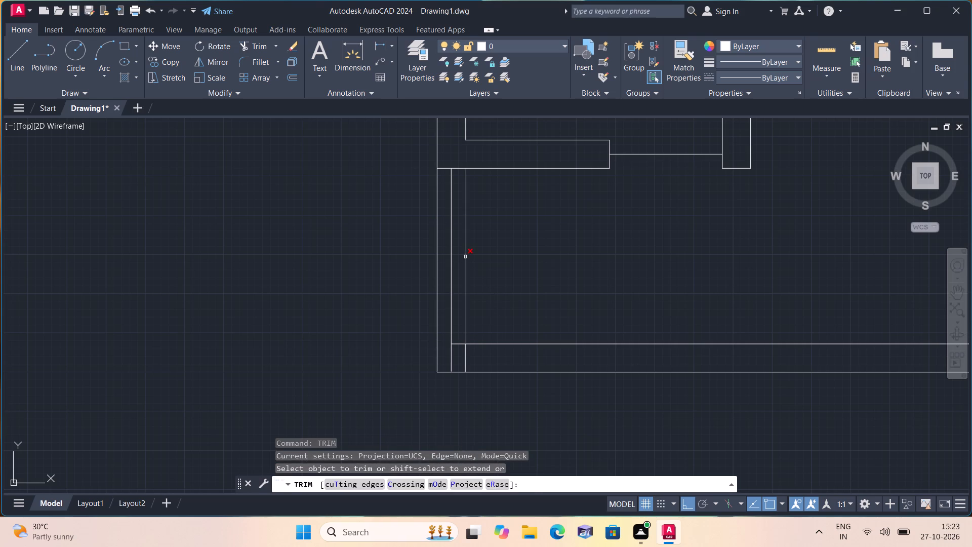
{"action": "left_click", "coordinate": [465, 257]}
{"action": "scroll", "coordinate": [453, 357], "scroll_direction": "up", "scroll_amount": 1}
{"action": "left_click_drag", "start_coordinate": [440, 345], "coordinate": [443, 346]}
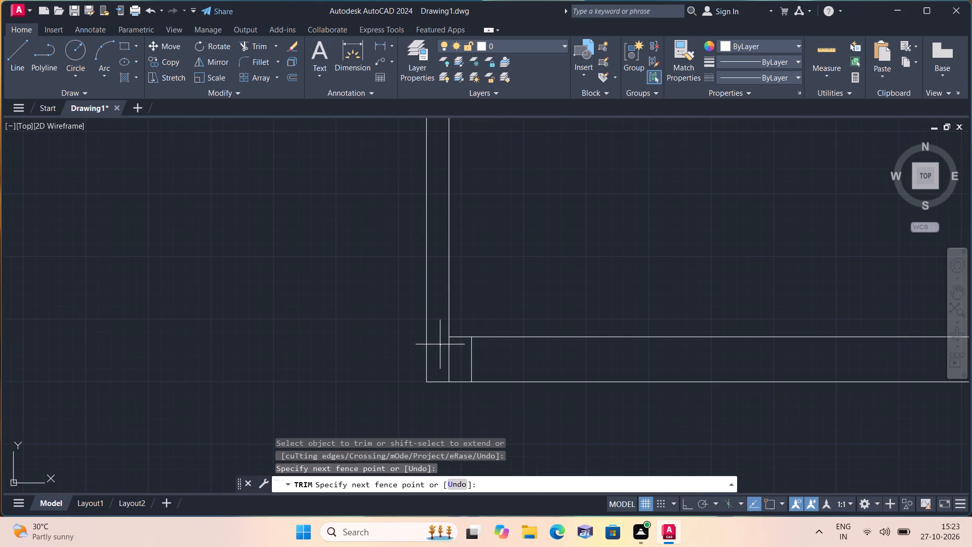
{"action": "left_click_drag", "start_coordinate": [443, 346], "coordinate": [448, 348]}
{"action": "left_click", "coordinate": [450, 349]}
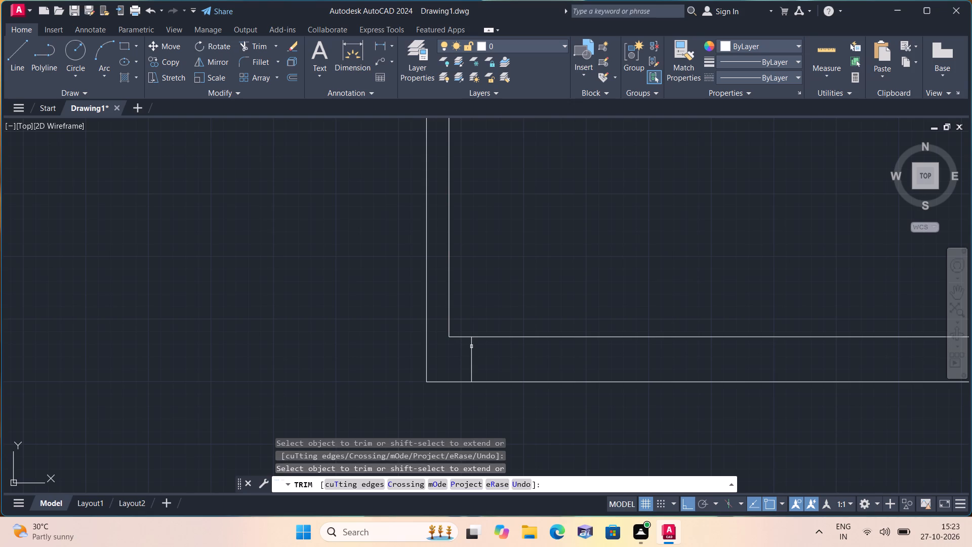
Trim away the bottom wall's upper line between the bottom-left corner block and the right exterior wall.
{"action": "middle_click_drag", "start_coordinate": [513, 297], "coordinate": [503, 288]}
{"action": "middle_click_drag", "start_coordinate": [503, 288], "coordinate": [410, 294]}
{"action": "scroll", "coordinate": [414, 293], "scroll_direction": "down", "scroll_amount": 1}
{"action": "scroll", "coordinate": [469, 318], "scroll_direction": "down", "scroll_amount": 1}
{"action": "middle_click_drag", "start_coordinate": [483, 272], "coordinate": [464, 286]}
{"action": "scroll", "coordinate": [477, 273], "scroll_direction": "down", "scroll_amount": 1}
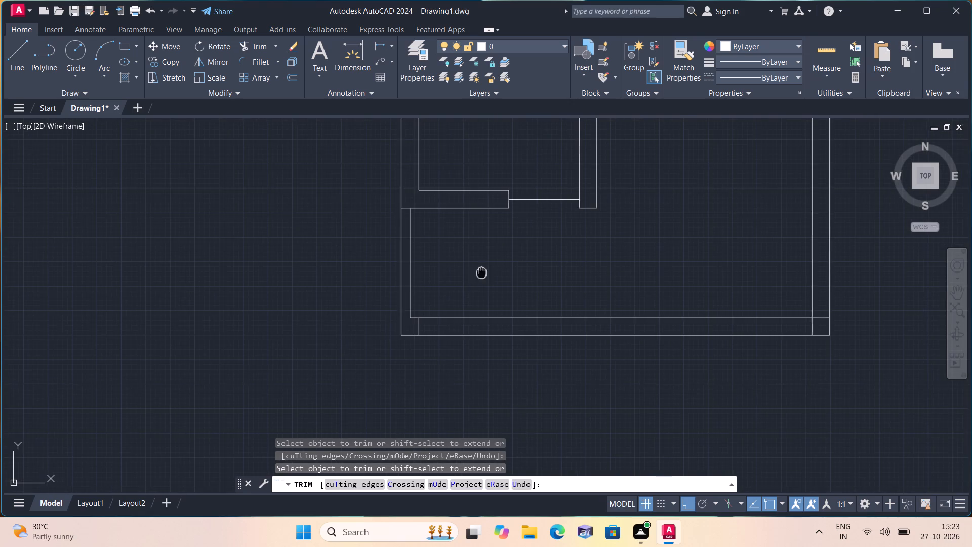
{"action": "middle_click_drag", "start_coordinate": [464, 286], "coordinate": [467, 301]}
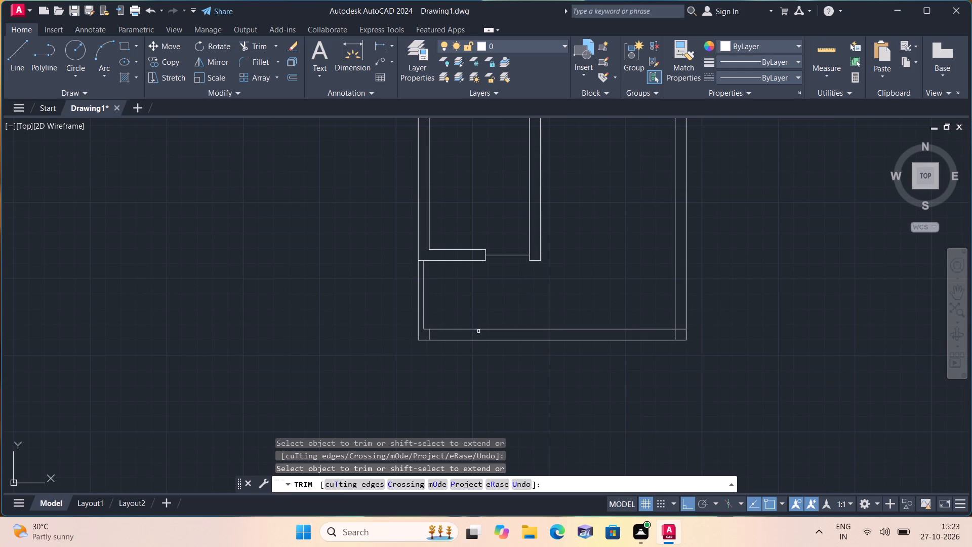
{"action": "left_click", "coordinate": [478, 331]}
{"action": "key", "text": "space"}
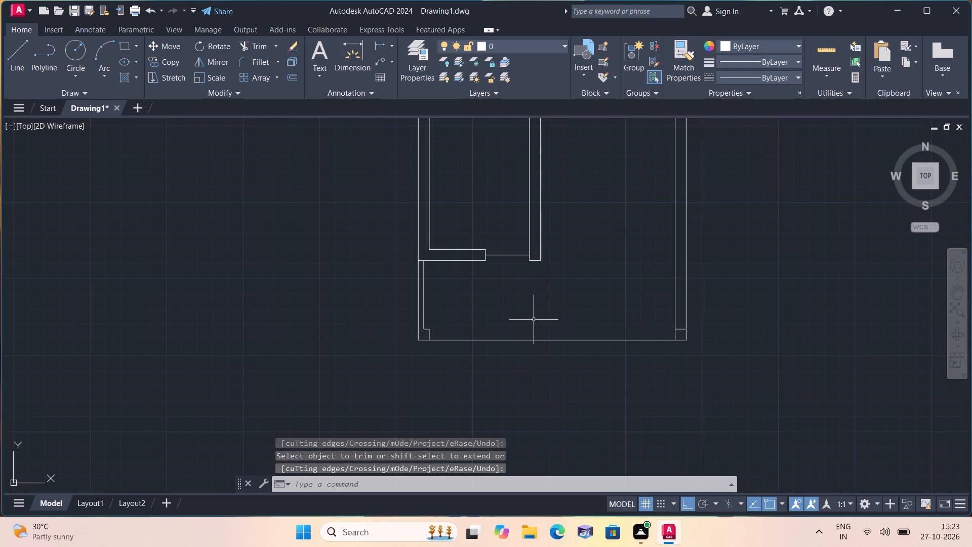
Offset the bottom wall's outer line 4.5" upward to form a thinner wall.
{"action": "type", "text": "off"}
{"action": "key", "text": "space"}
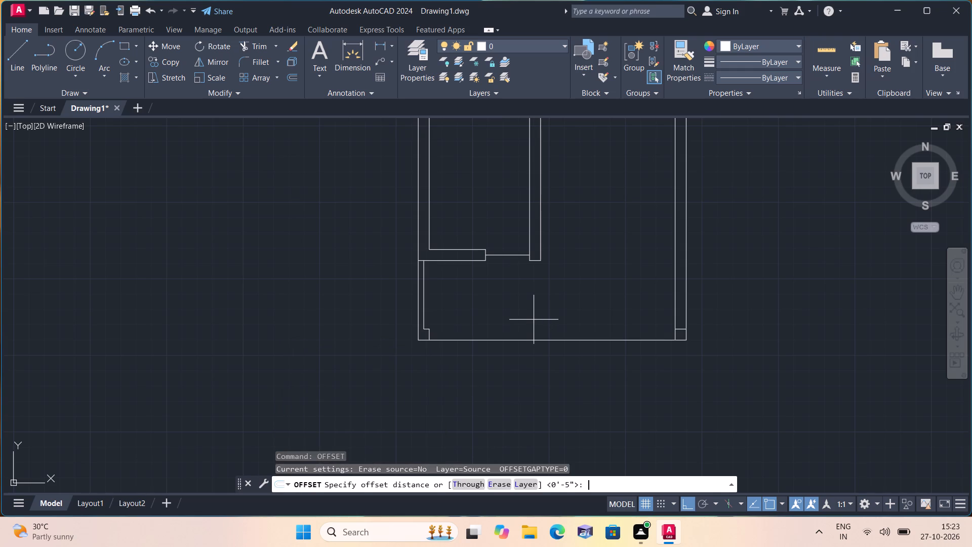
{"action": "type", "text": "4.5\""}
{"action": "key", "text": "space"}
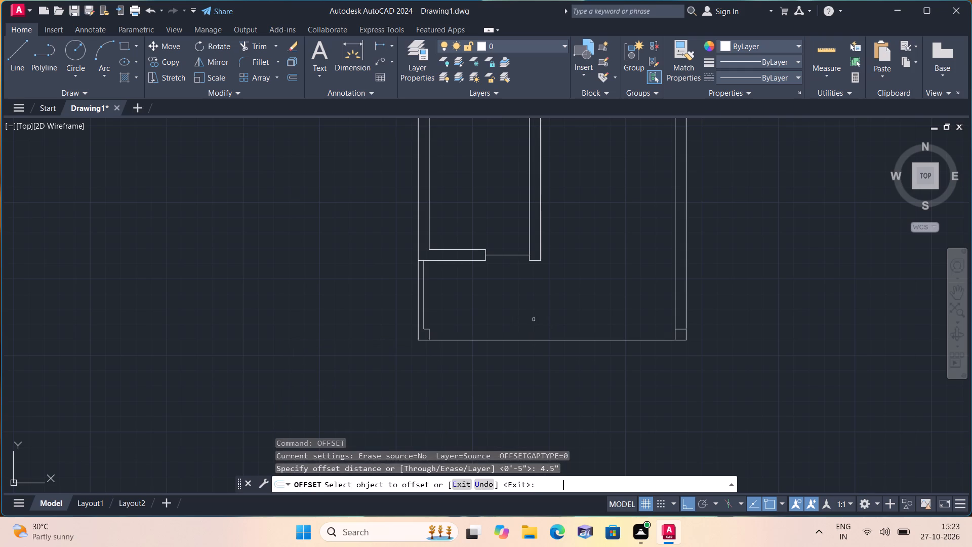
{"action": "scroll", "coordinate": [527, 344], "scroll_direction": "up", "scroll_amount": 1}
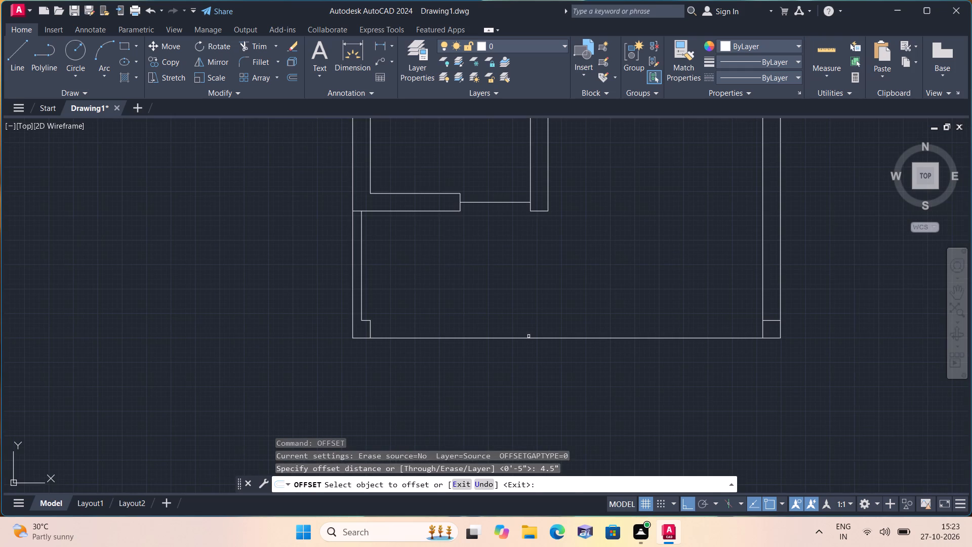
{"action": "left_click", "coordinate": [529, 336]}
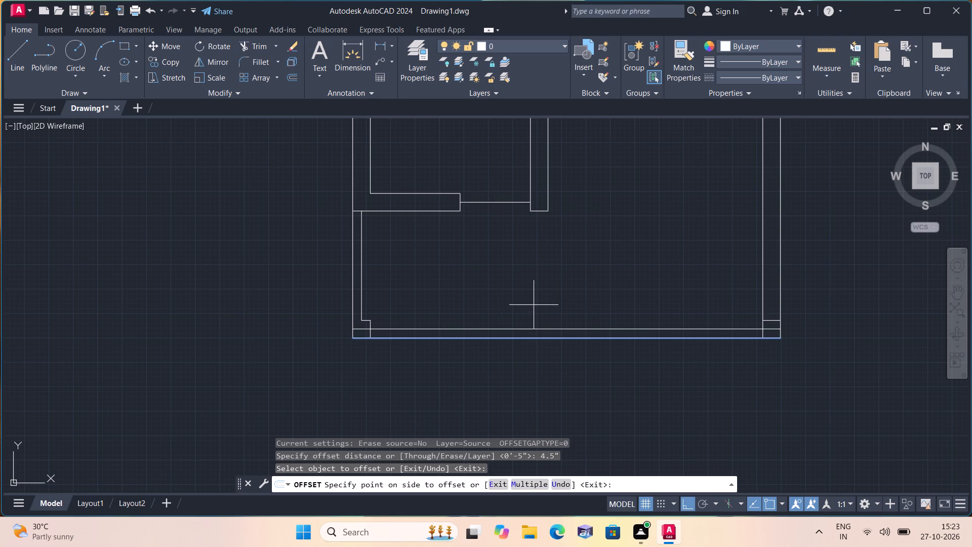
{"action": "left_click", "coordinate": [553, 290]}
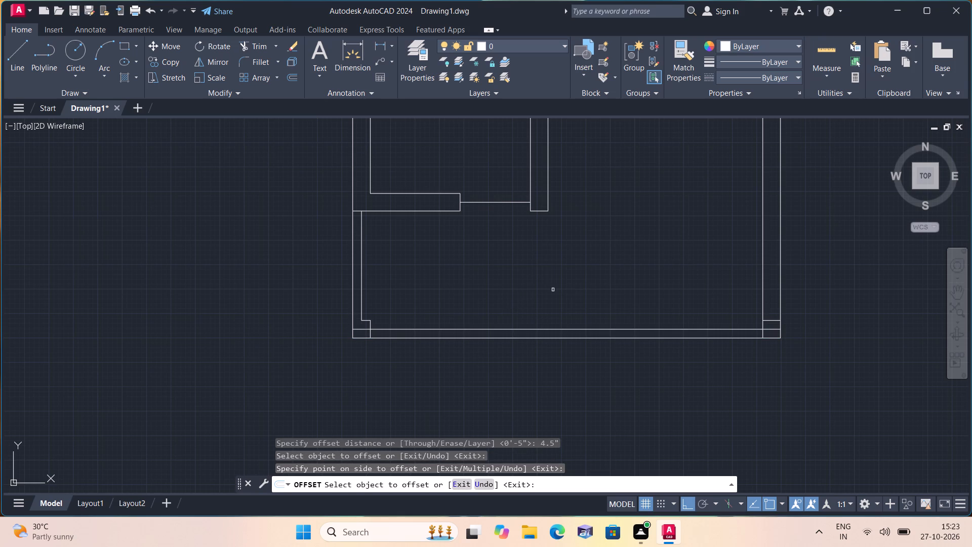
{"action": "key", "text": "space"}
Trim away the new bottom wall line where it runs through the bottom-left corner block.
{"action": "type", "text": "trim"}
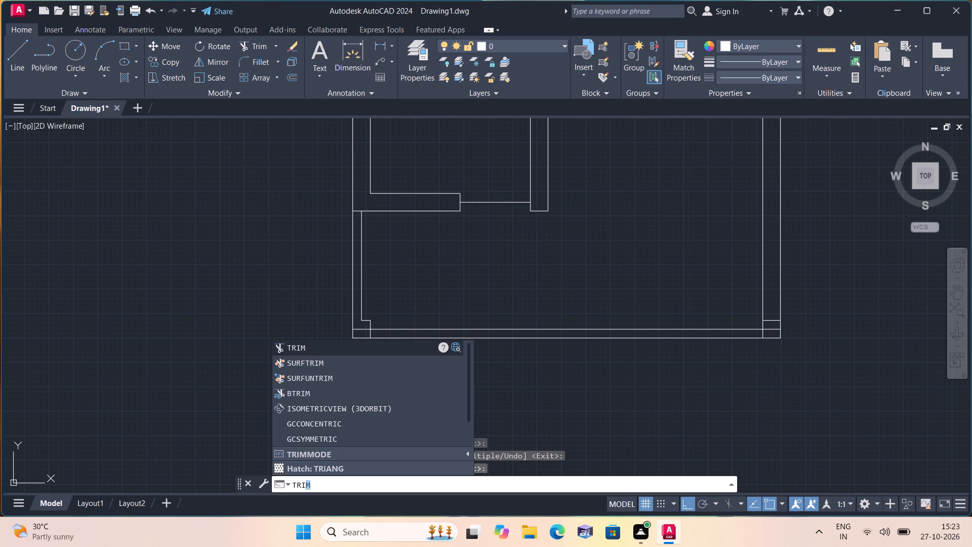
{"action": "key", "text": "space"}
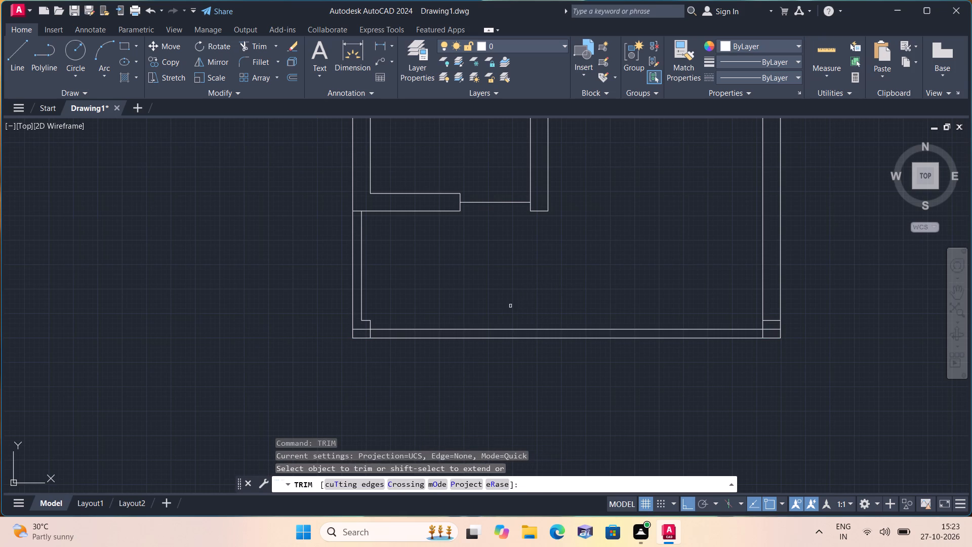
{"action": "scroll", "coordinate": [394, 339], "scroll_direction": "up", "scroll_amount": 1}
{"action": "scroll", "coordinate": [321, 330], "scroll_direction": "up", "scroll_amount": 1}
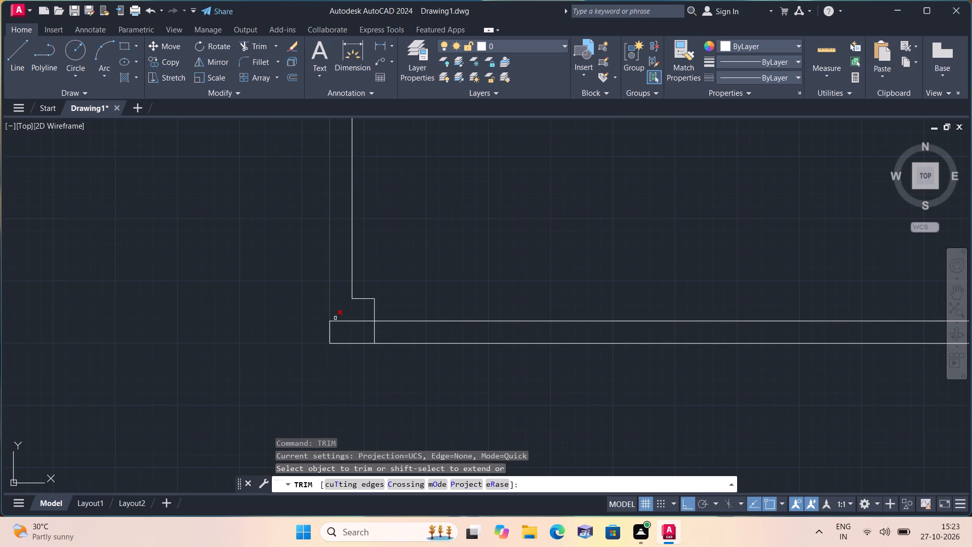
{"action": "left_click", "coordinate": [338, 321]}
{"action": "scroll", "coordinate": [338, 319], "scroll_direction": "down", "scroll_amount": 1}
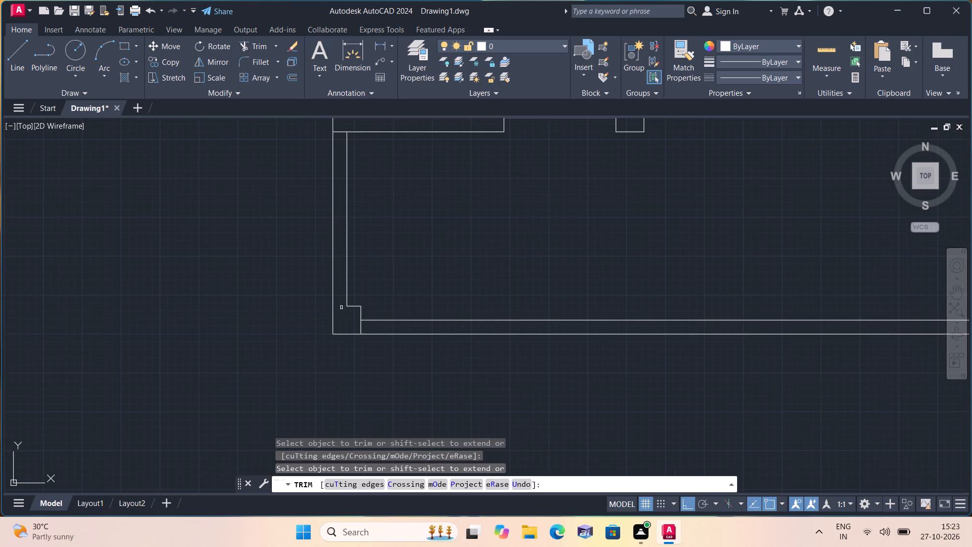
{"action": "key", "text": "space"}
Draw a vertical line from the interior vertical wall's lower-right corner down to the bottom wall's outer line.
{"action": "scroll", "coordinate": [555, 255], "scroll_direction": "down", "scroll_amount": 1}
{"action": "type", "text": "l"}
{"action": "key", "text": "space"}
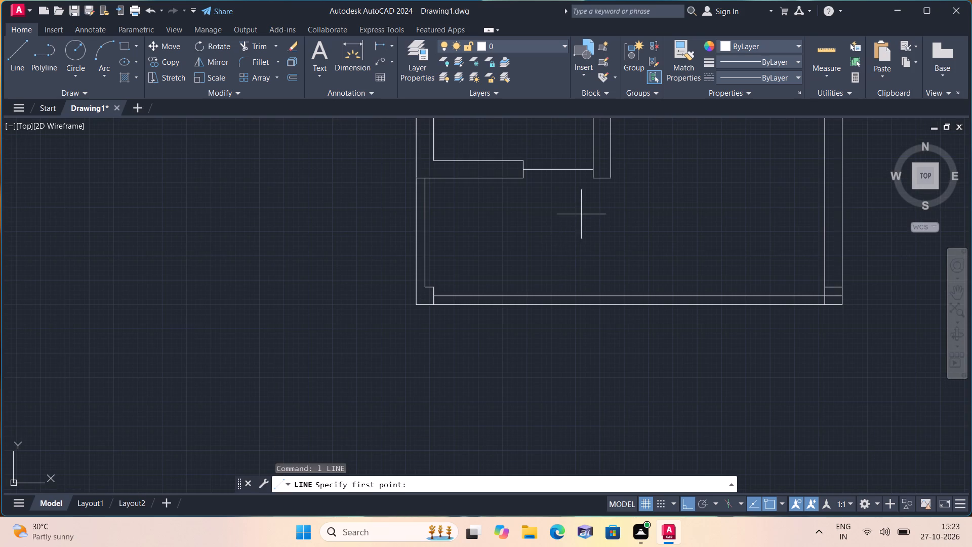
{"action": "left_click", "coordinate": [615, 179]}
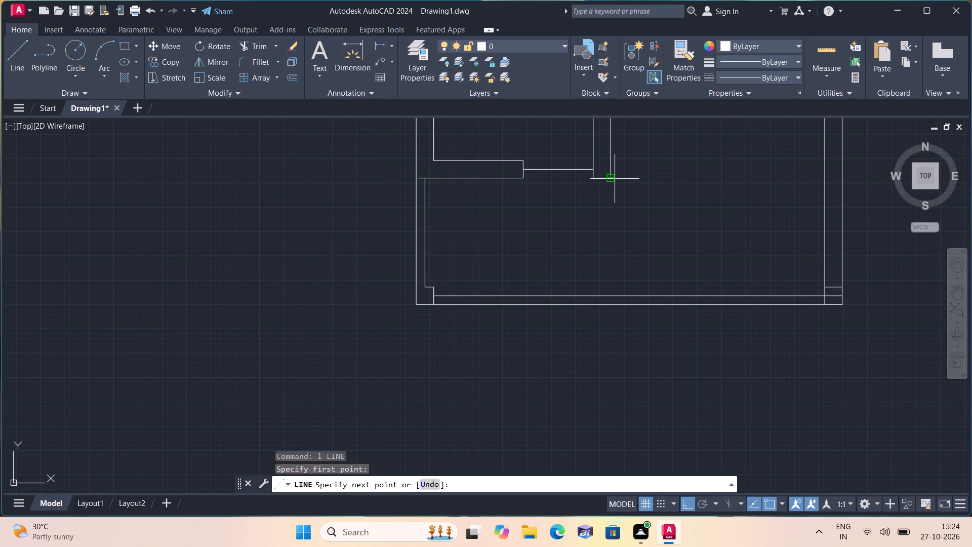
{"action": "left_click", "coordinate": [611, 306]}
{"action": "key", "text": "space"}
{"action": "scroll", "coordinate": [611, 306], "scroll_direction": "up", "scroll_amount": 1}
{"action": "scroll", "coordinate": [583, 193], "scroll_direction": "down", "scroll_amount": 1}
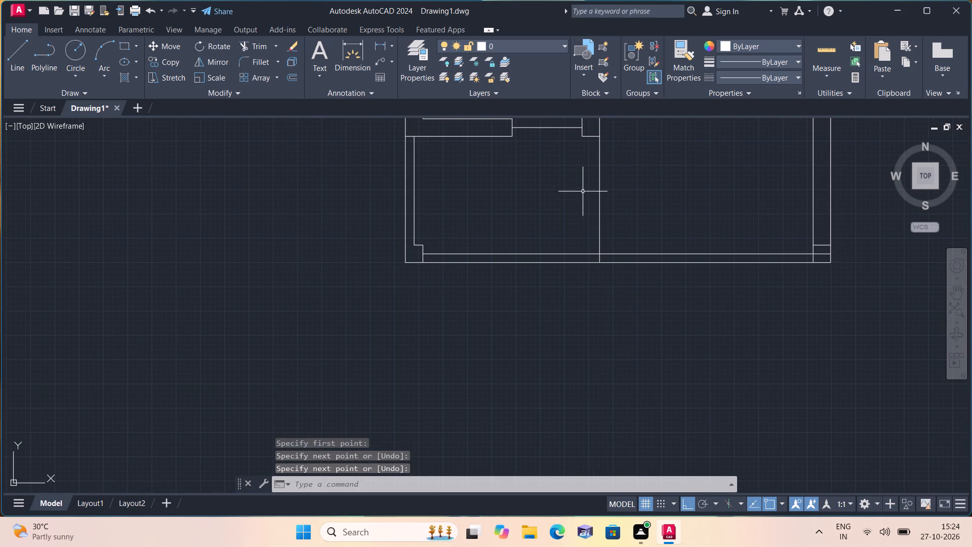
Draw a vertical line from the interior vertical wall's lower-left corner down to the bottom wall's outer line.
{"action": "key", "text": "space"}
{"action": "left_click", "coordinate": [579, 138]}
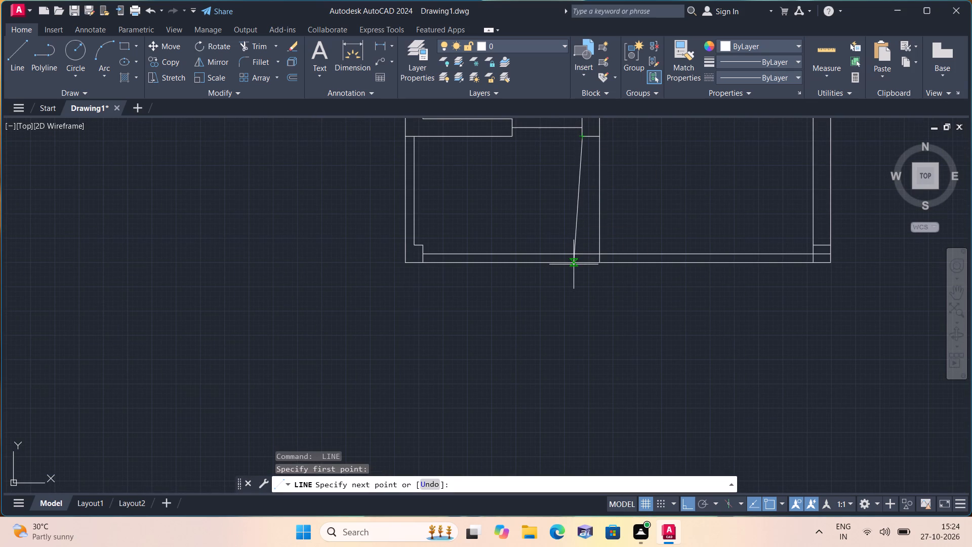
{"action": "left_click", "coordinate": [580, 263]}
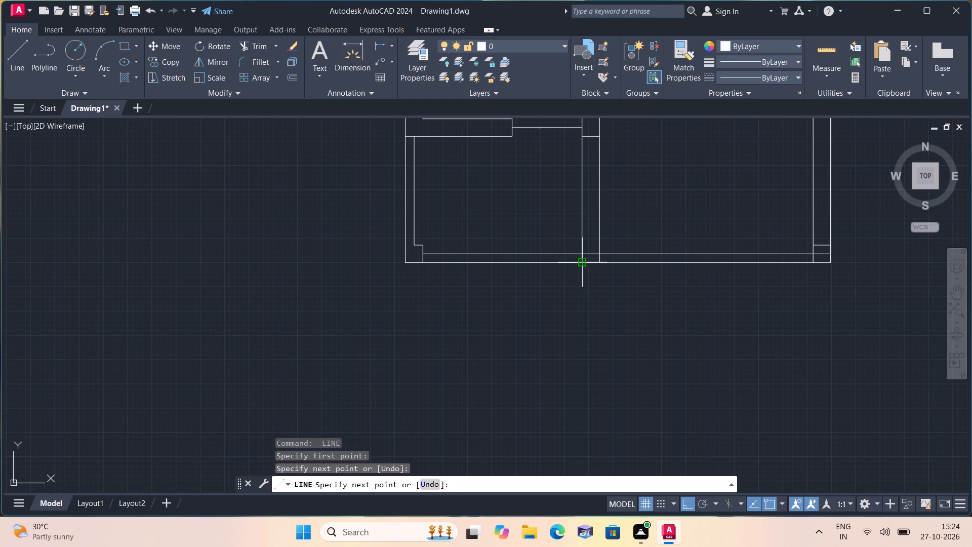
{"action": "key", "text": "space"}
Draw a horizontal line from the bottom-left corner block's upper-right corner to the interior wall's extended right line.
{"action": "scroll", "coordinate": [496, 229], "scroll_direction": "up", "scroll_amount": 1}
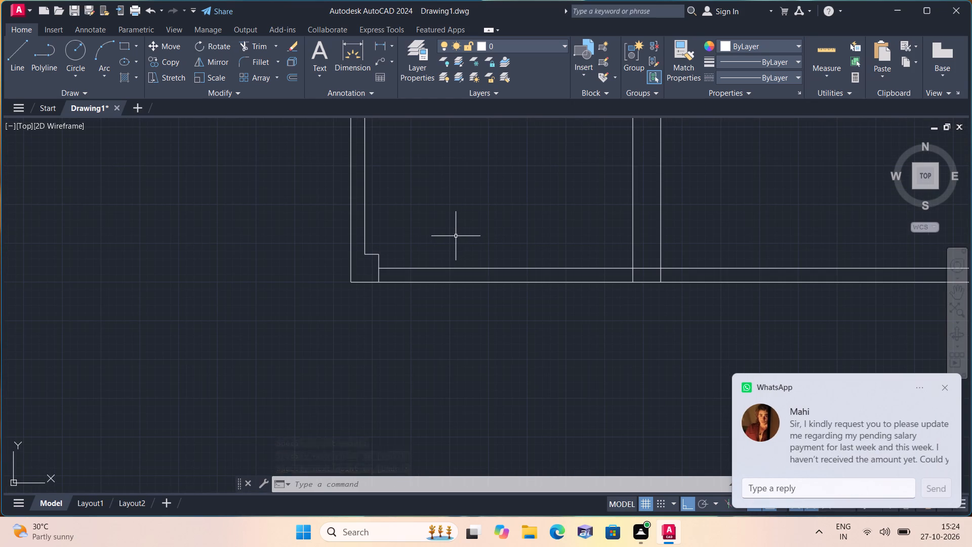
{"action": "key", "text": "space"}
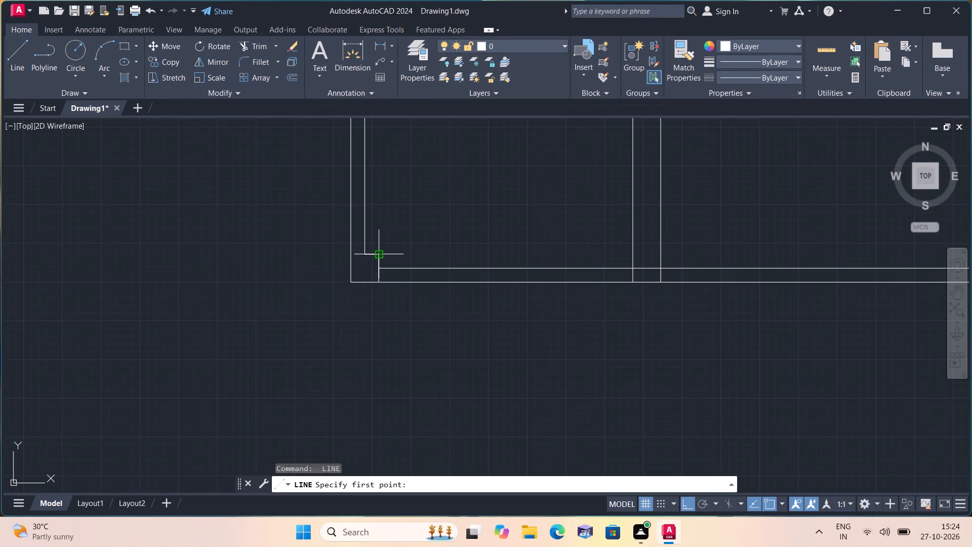
{"action": "left_click", "coordinate": [380, 252]}
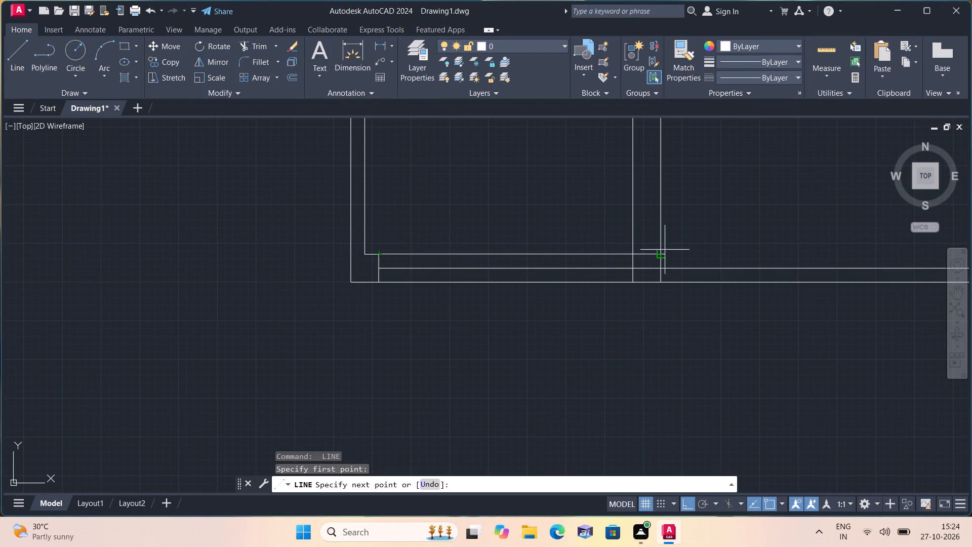
{"action": "left_click", "coordinate": [659, 253]}
{"action": "key", "text": "space"}
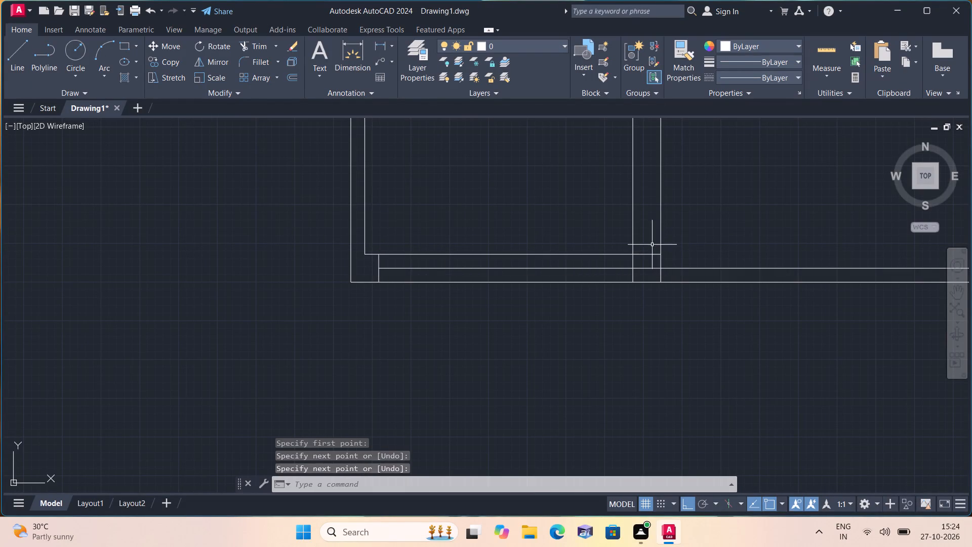
Trim the two new vertical lines above the bottom wall and the new horizontal line between the blocks, leaving a middle block.
{"action": "scroll", "coordinate": [653, 230], "scroll_direction": "down", "scroll_amount": 1}
{"action": "middle_click_drag", "start_coordinate": [659, 215], "coordinate": [629, 246]}
{"action": "scroll", "coordinate": [659, 215], "scroll_direction": "down", "scroll_amount": 1}
{"action": "type", "text": "tr"}
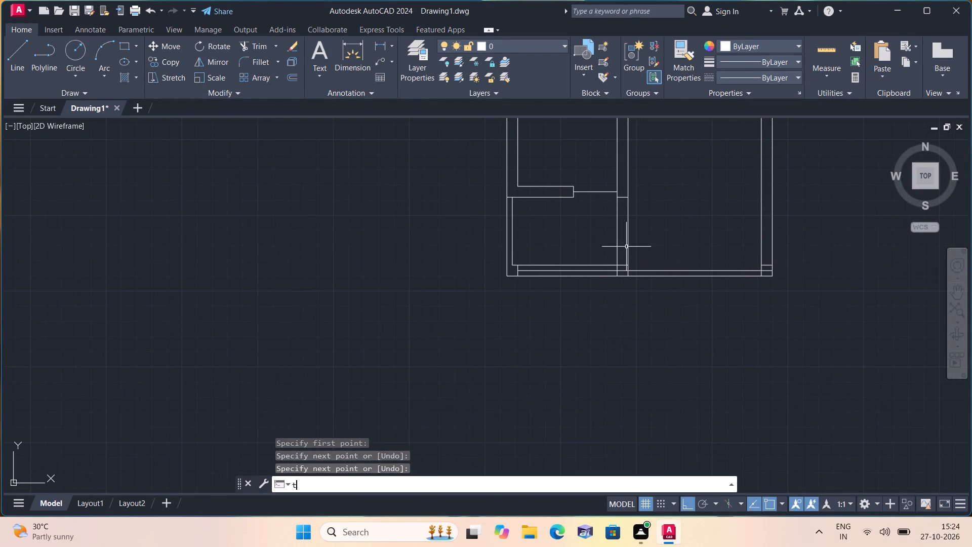
{"action": "type", "text": "im"}
{"action": "key", "text": "space"}
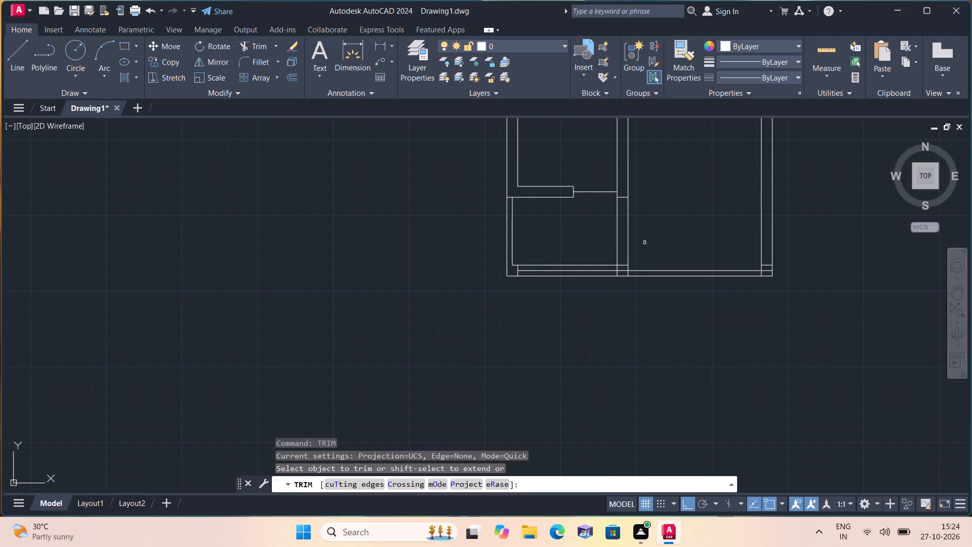
{"action": "left_click_drag", "start_coordinate": [645, 237], "coordinate": [585, 227]}
{"action": "scroll", "coordinate": [588, 236], "scroll_direction": "up", "scroll_amount": 2}
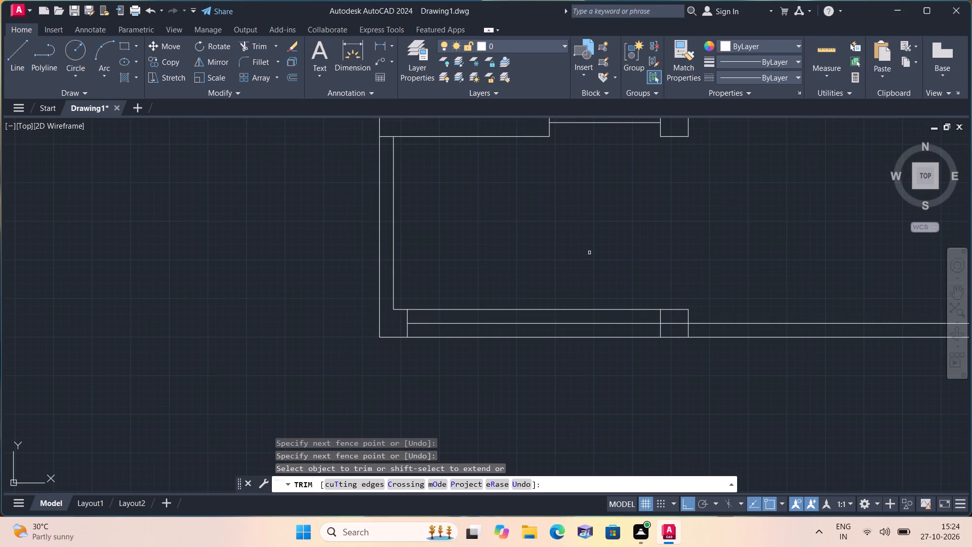
{"action": "left_click", "coordinate": [586, 308]}
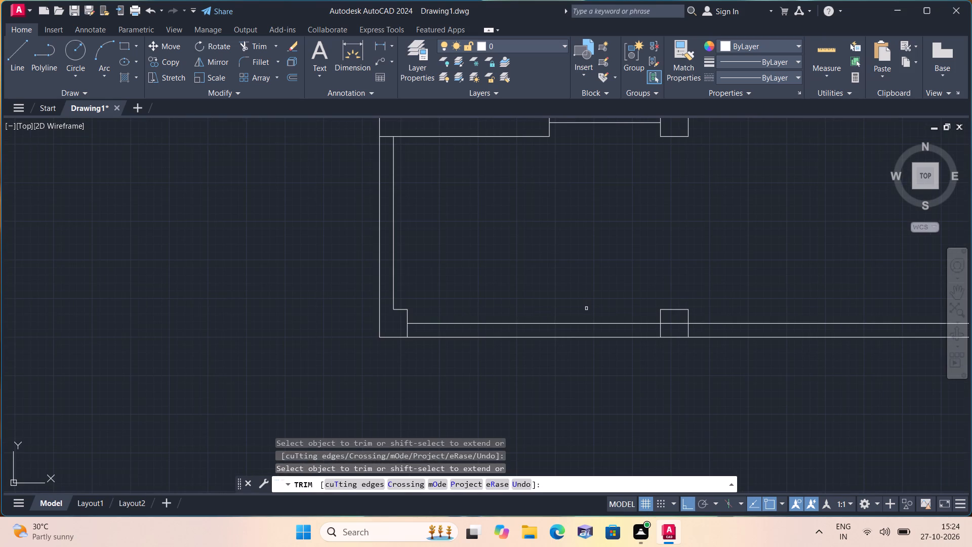
Trim the block side edges crossing the thin bottom wall and its inner line inside the middle and bottom-right blocks.
{"action": "scroll", "coordinate": [402, 334], "scroll_direction": "up", "scroll_amount": 1}
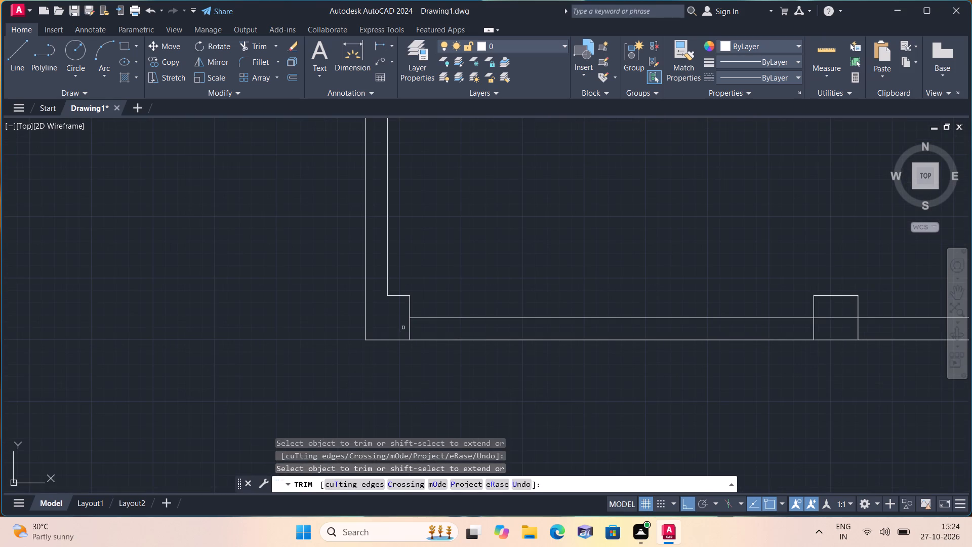
{"action": "left_click", "coordinate": [403, 328]}
{"action": "left_click", "coordinate": [458, 331]}
{"action": "scroll", "coordinate": [458, 331], "scroll_direction": "down", "scroll_amount": 1}
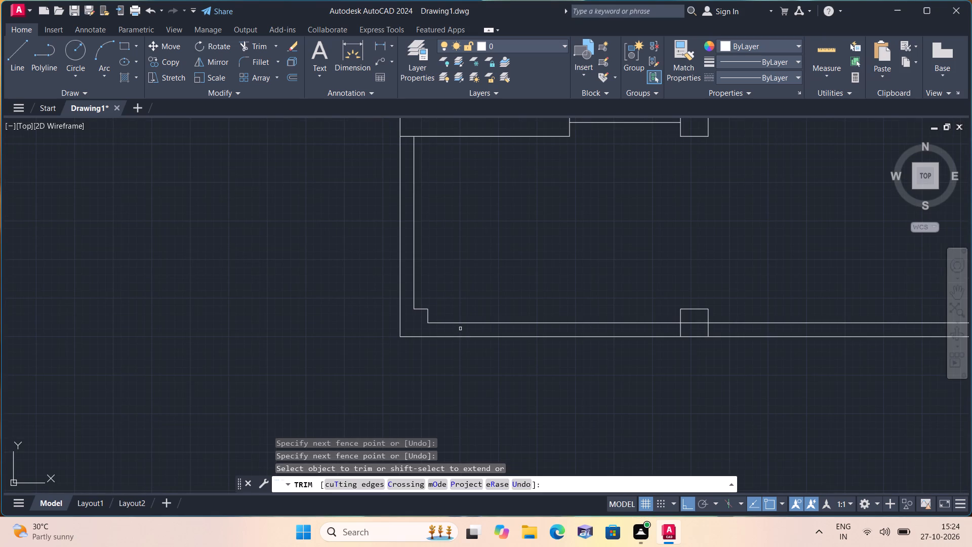
{"action": "scroll", "coordinate": [701, 322], "scroll_direction": "up", "scroll_amount": 1}
{"action": "left_click", "coordinate": [701, 320]}
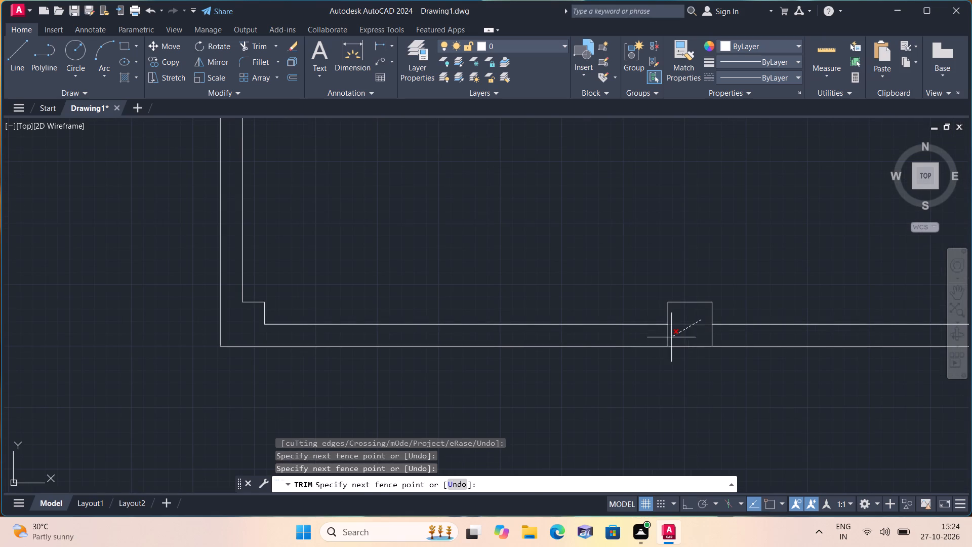
{"action": "left_click", "coordinate": [663, 338]}
{"action": "scroll", "coordinate": [564, 287], "scroll_direction": "down", "scroll_amount": 1}
{"action": "scroll", "coordinate": [555, 232], "scroll_direction": "down", "scroll_amount": 1}
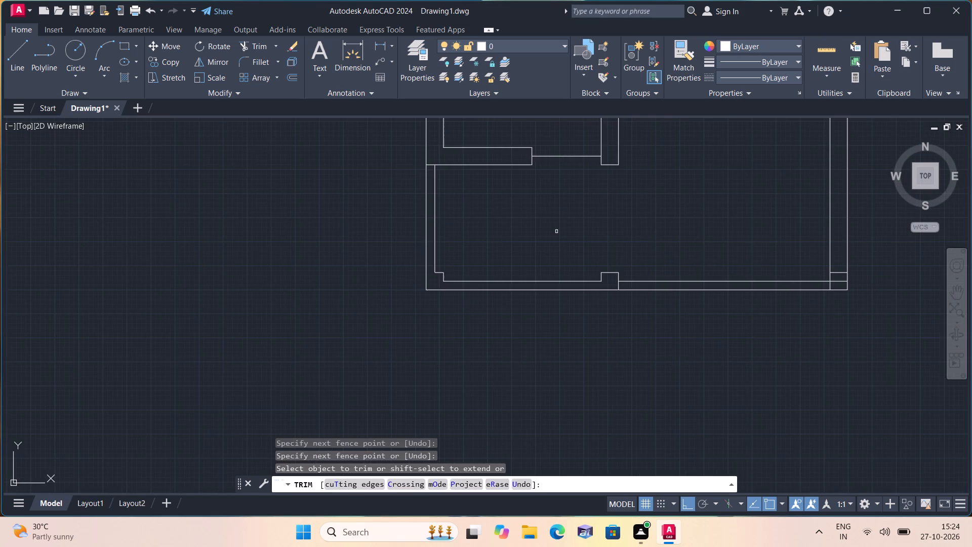
{"action": "scroll", "coordinate": [562, 228], "scroll_direction": "down", "scroll_amount": 1}
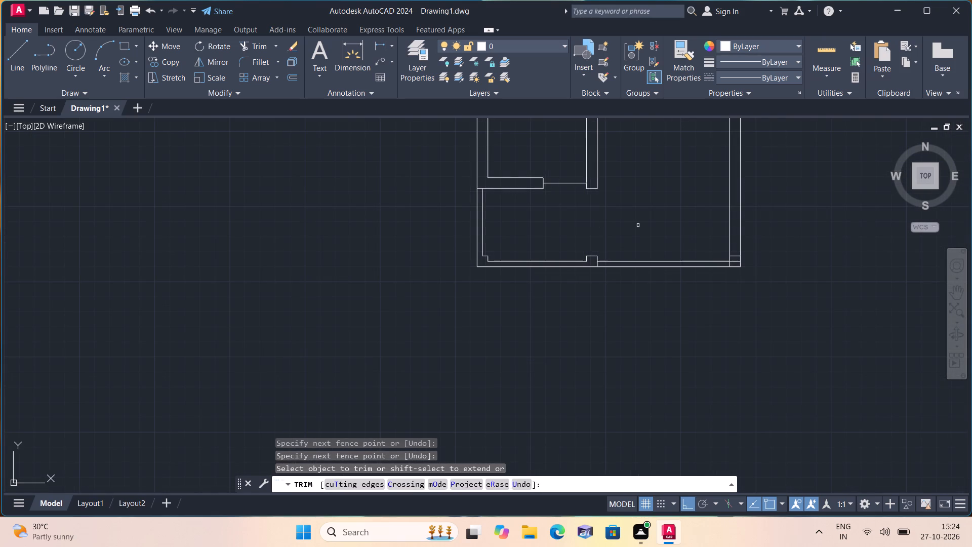
{"action": "scroll", "coordinate": [712, 257], "scroll_direction": "up", "scroll_amount": 1}
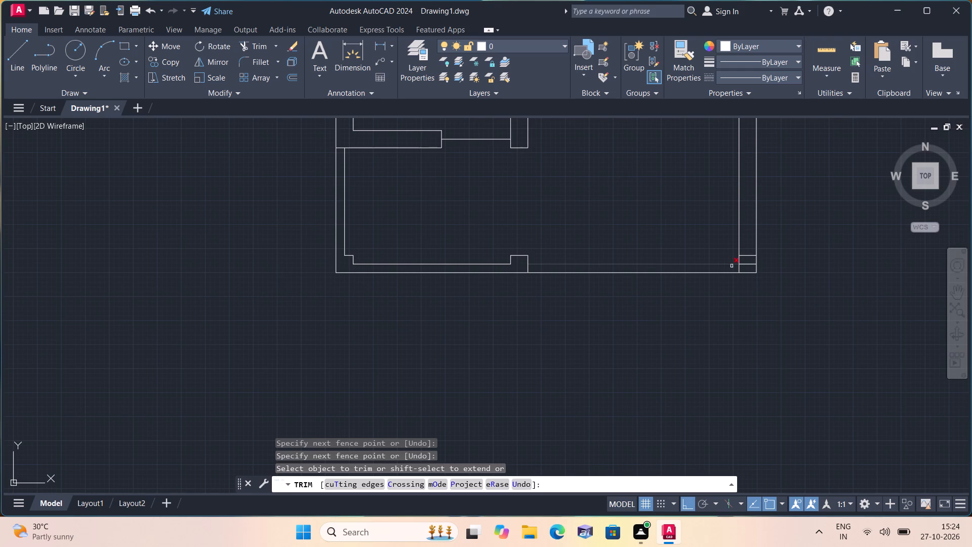
{"action": "left_click", "coordinate": [742, 264]}
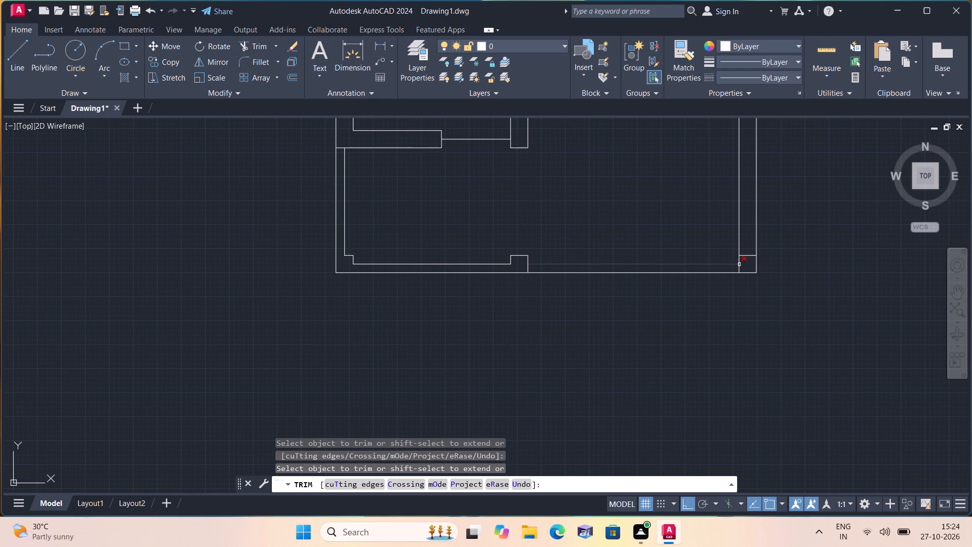
Trim away the bottom wall's outer line between the middle block and the bottom-right corner block.
{"action": "scroll", "coordinate": [618, 240], "scroll_direction": "down", "scroll_amount": 1}
{"action": "middle_click_drag", "start_coordinate": [590, 256], "coordinate": [477, 328]}
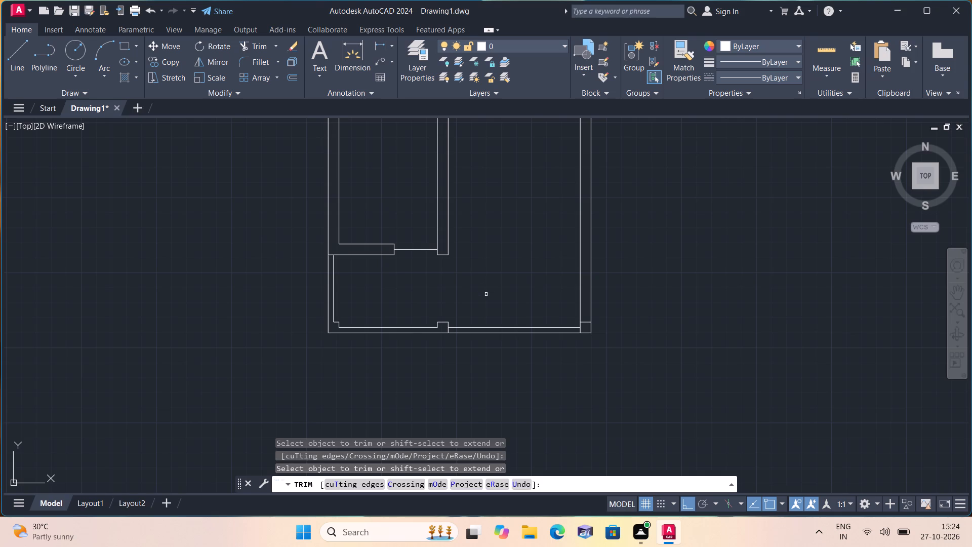
{"action": "scroll", "coordinate": [486, 323], "scroll_direction": "up", "scroll_amount": 1}
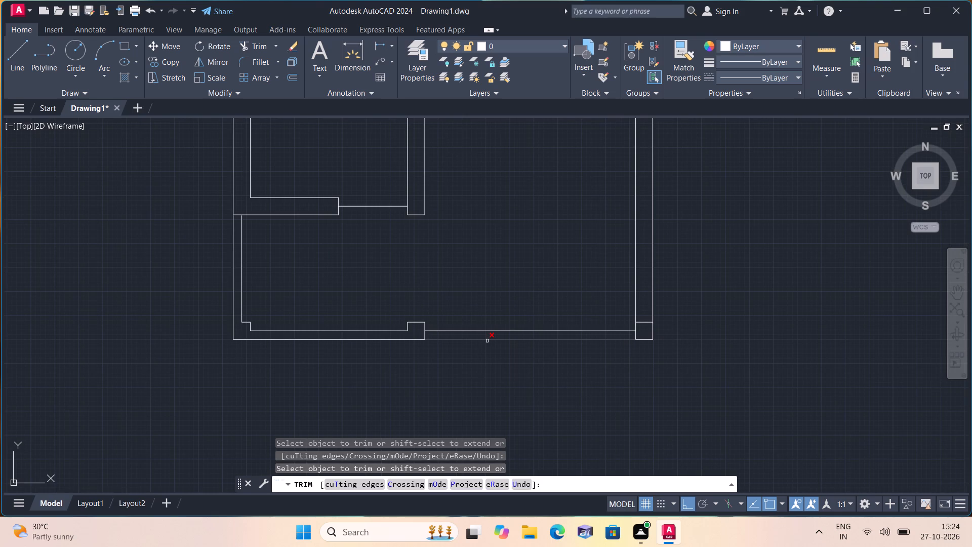
{"action": "left_click", "coordinate": [487, 341]}
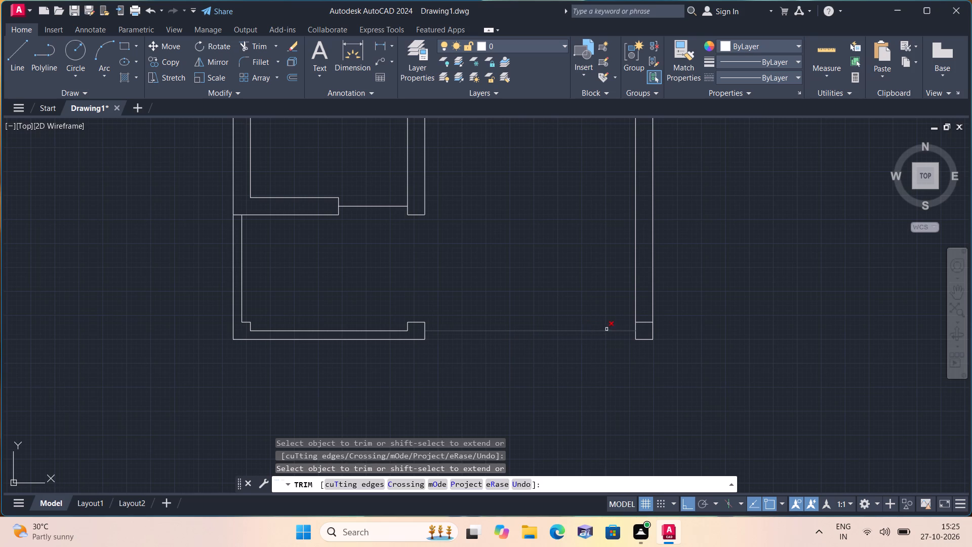
{"action": "scroll", "coordinate": [644, 310], "scroll_direction": "up", "scroll_amount": 2}
{"action": "scroll", "coordinate": [644, 310], "scroll_direction": "down", "scroll_amount": 1}
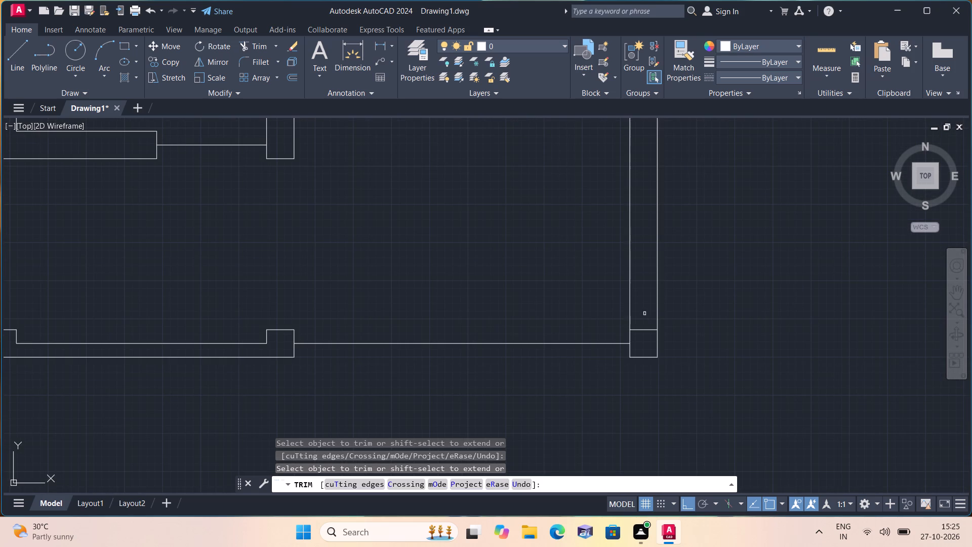
{"action": "middle_click_drag", "start_coordinate": [563, 259], "coordinate": [571, 366]}
{"action": "scroll", "coordinate": [585, 298], "scroll_direction": "down", "scroll_amount": 2}
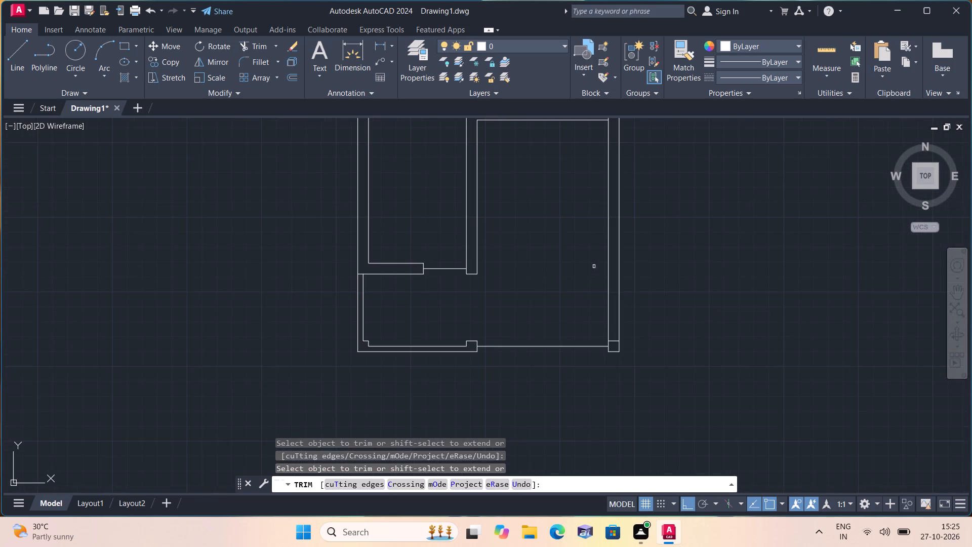
{"action": "middle_click_drag", "start_coordinate": [590, 268], "coordinate": [588, 340]}
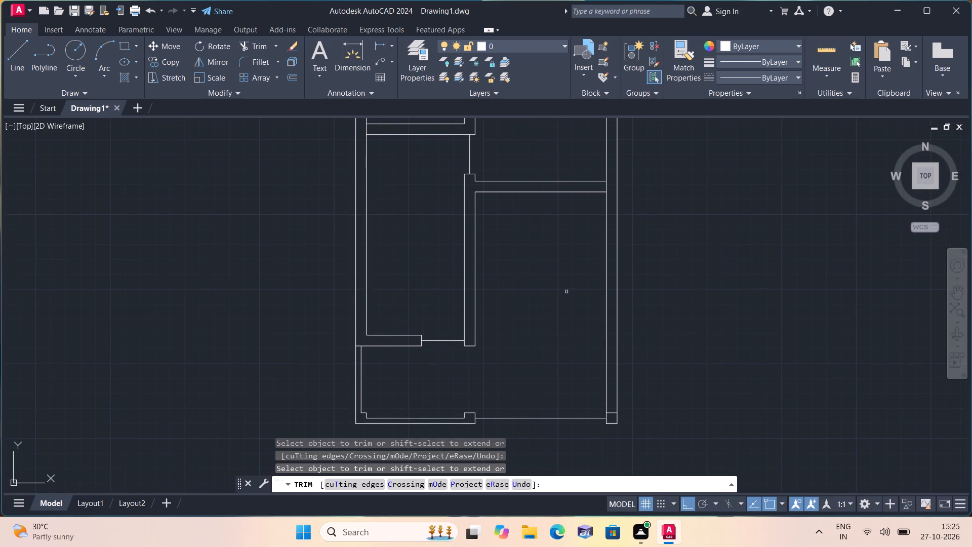
{"action": "key", "text": "Escape"}
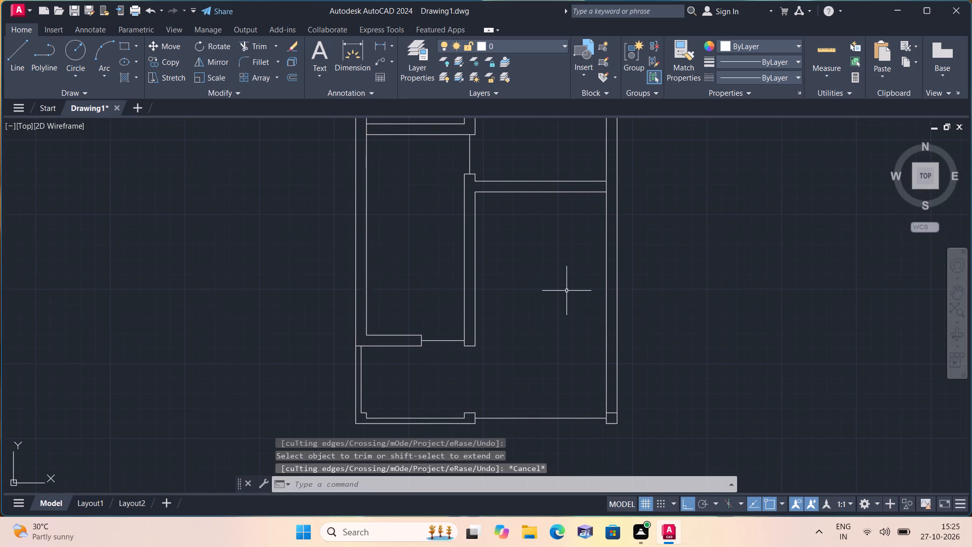
Extend the lower line of the right room's horizontal wall to the right exterior wall's outer line.
{"action": "type", "text": "ex"}
{"action": "type", "text": "te"}
{"action": "key", "text": "space"}
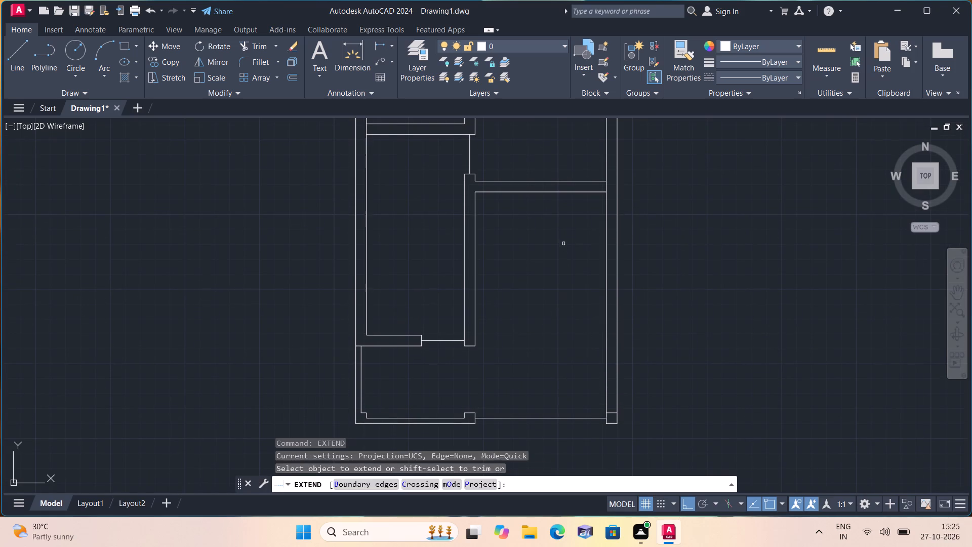
{"action": "left_click", "coordinate": [575, 192]}
{"action": "key", "text": "space"}
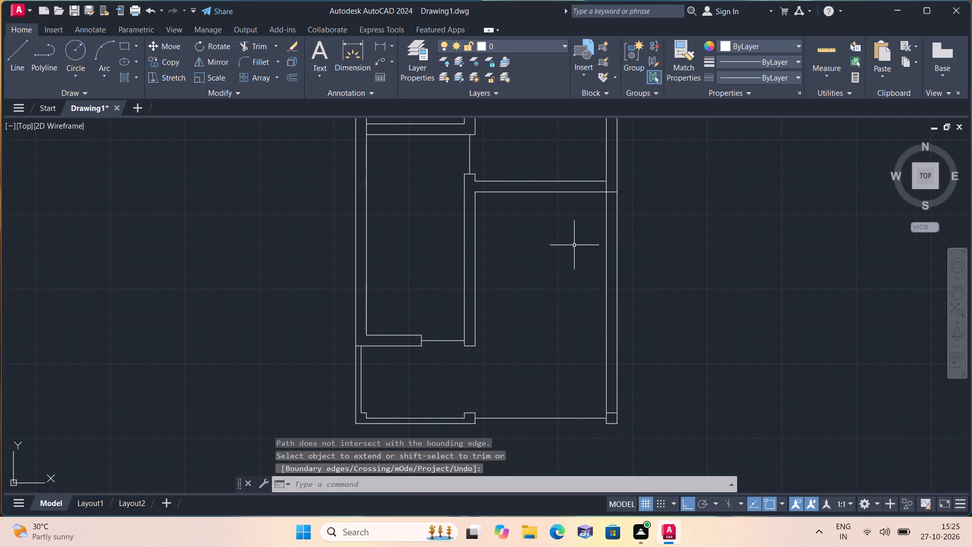
Trim the right exterior wall's inner line where it crosses the right room's horizontal wall.
{"action": "type", "text": "trim"}
{"action": "key", "text": "space"}
{"action": "scroll", "coordinate": [591, 196], "scroll_direction": "up", "scroll_amount": 1}
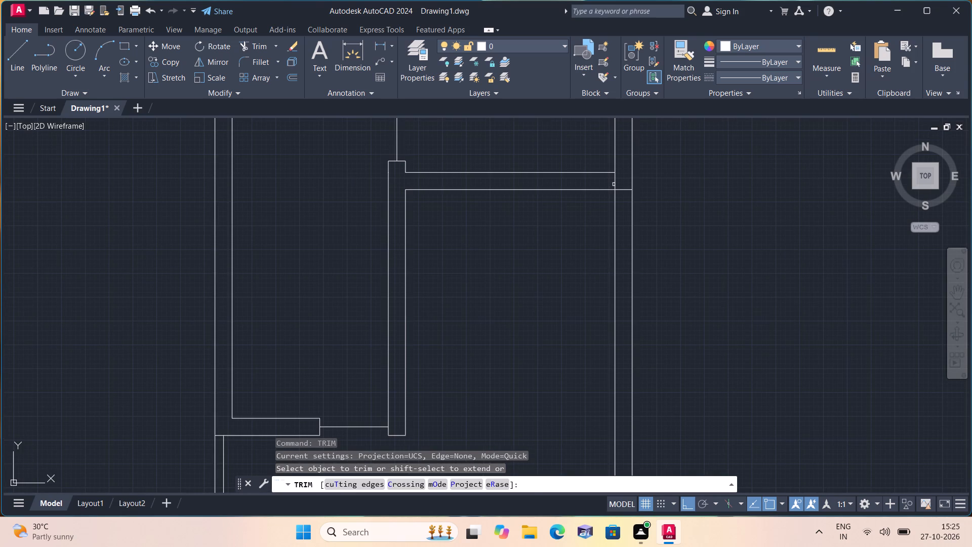
{"action": "left_click", "coordinate": [615, 184]}
{"action": "scroll", "coordinate": [609, 198], "scroll_direction": "down", "scroll_amount": 1}
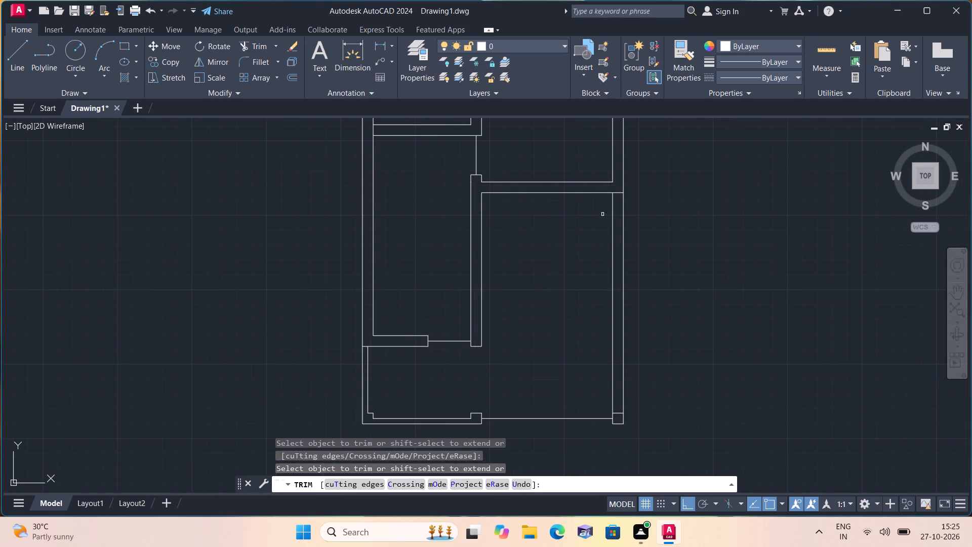
{"action": "key", "text": "space"}
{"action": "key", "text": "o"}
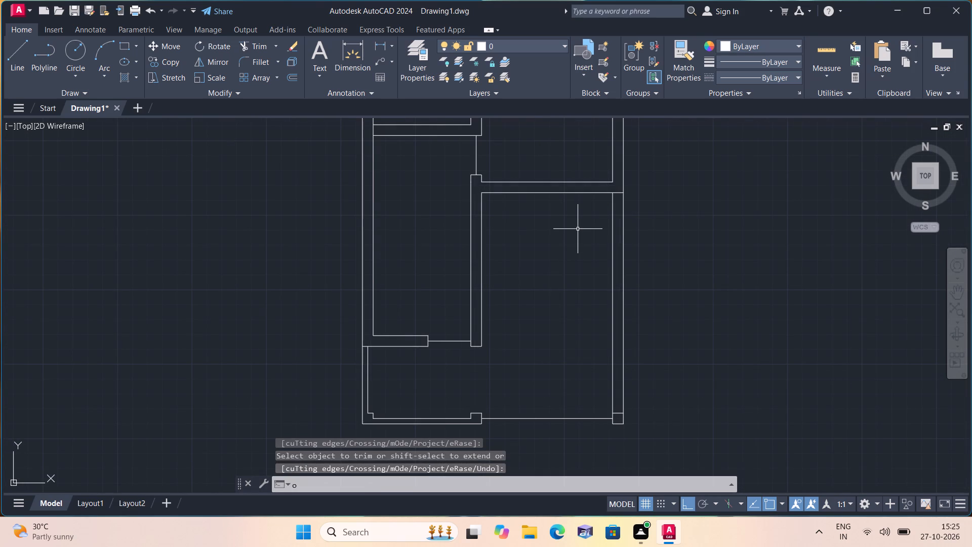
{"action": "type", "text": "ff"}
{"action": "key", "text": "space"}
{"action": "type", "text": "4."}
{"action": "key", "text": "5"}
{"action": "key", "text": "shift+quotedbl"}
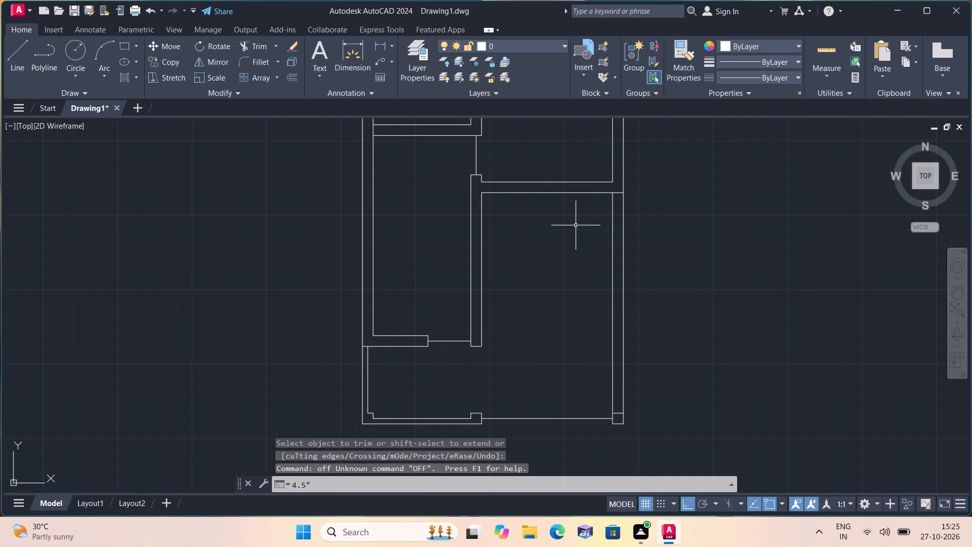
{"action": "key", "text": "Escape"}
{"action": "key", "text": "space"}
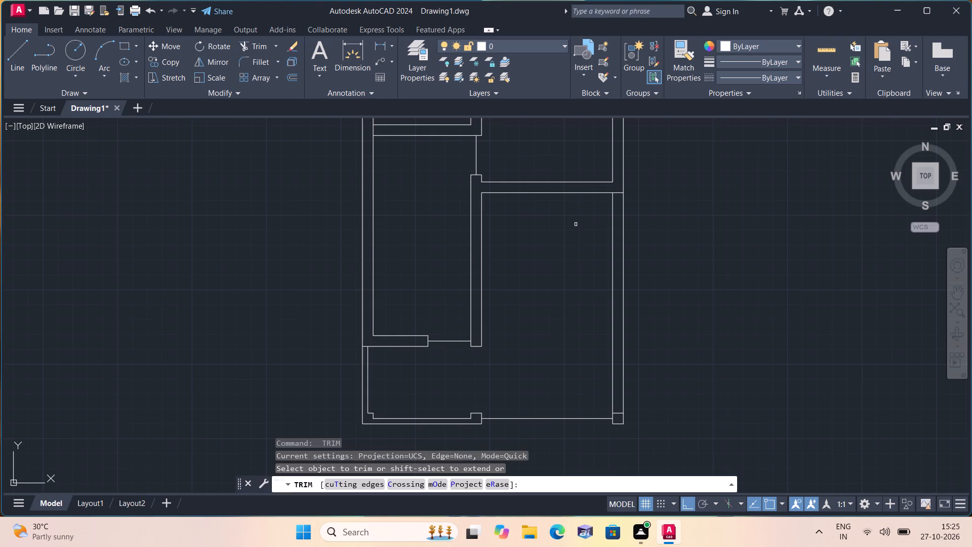
Offset the inner line of the lower right exterior wall 4.5" outward.
{"action": "key", "text": "Escape"}
{"action": "type", "text": "off"}
{"action": "key", "text": "space"}
{"action": "type", "text": "4.5"}
{"action": "key", "text": "shift+quotedbl"}
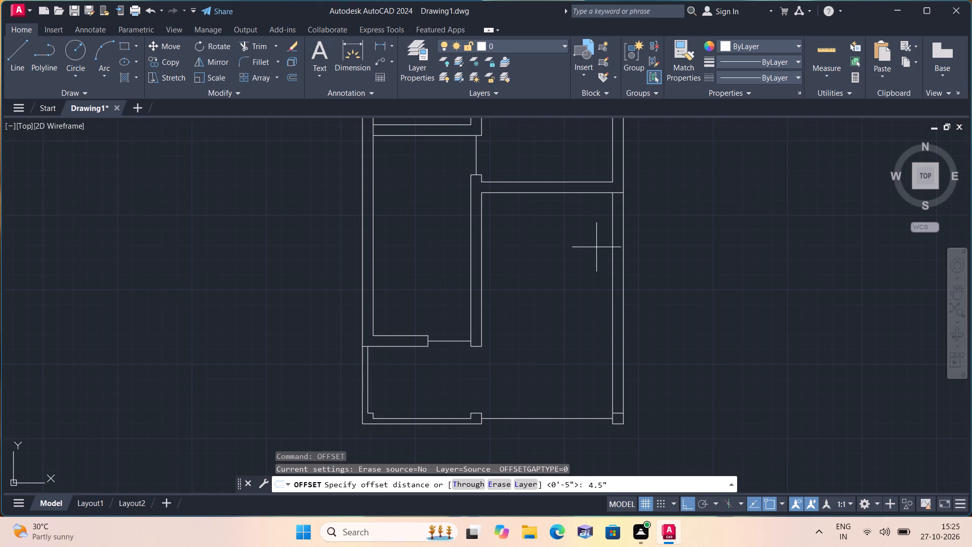
{"action": "key", "text": "space"}
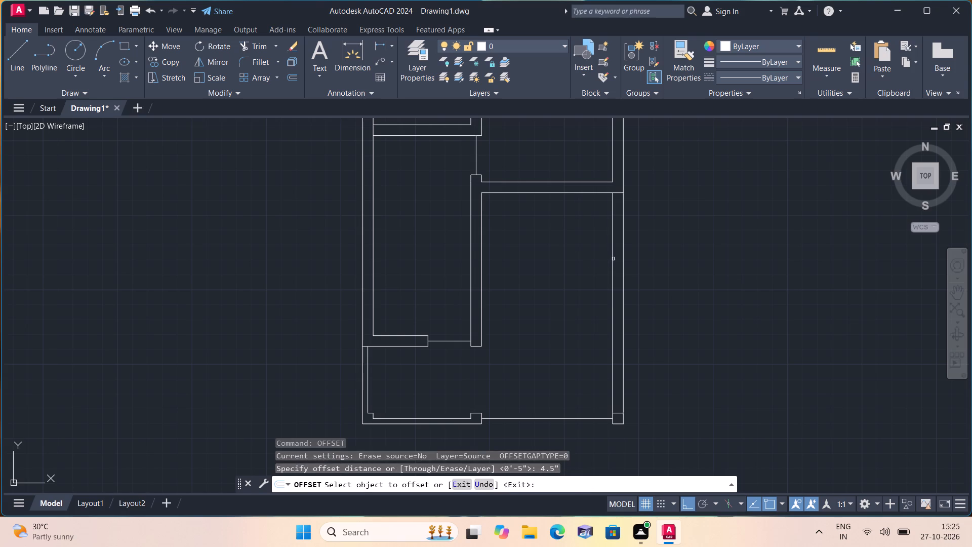
{"action": "left_click", "coordinate": [613, 259]}
{"action": "left_click", "coordinate": [670, 240]}
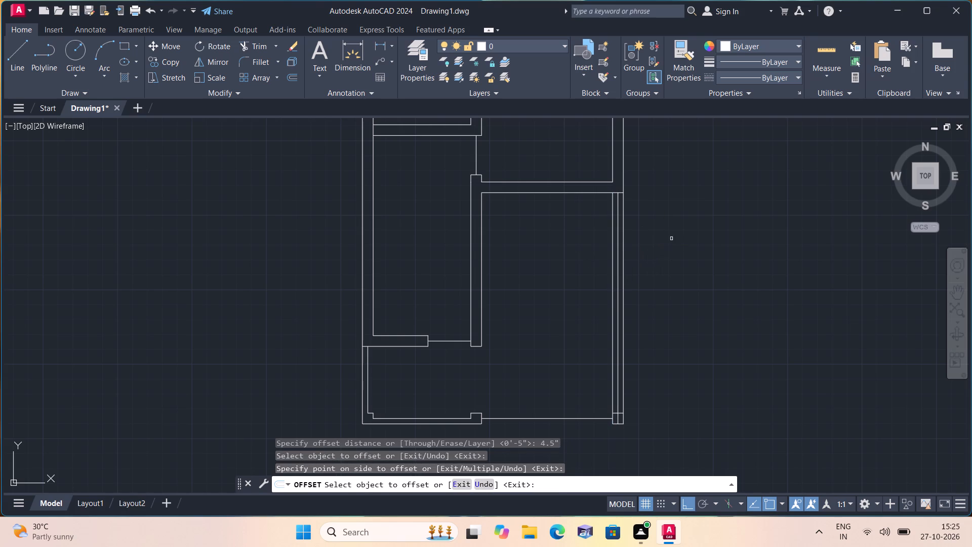
{"action": "key", "text": "space"}
Trim the lower right exterior wall's original inner line above the bottom-right block, plus the block top edge and thin-wall line crossing at that corner.
{"action": "type", "text": "trim"}
{"action": "key", "text": "space"}
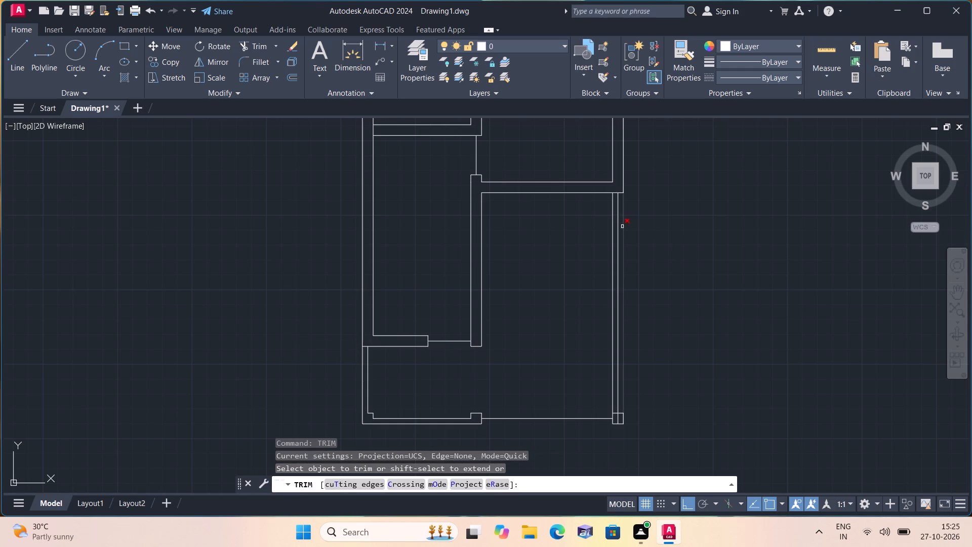
{"action": "left_click", "coordinate": [612, 210]}
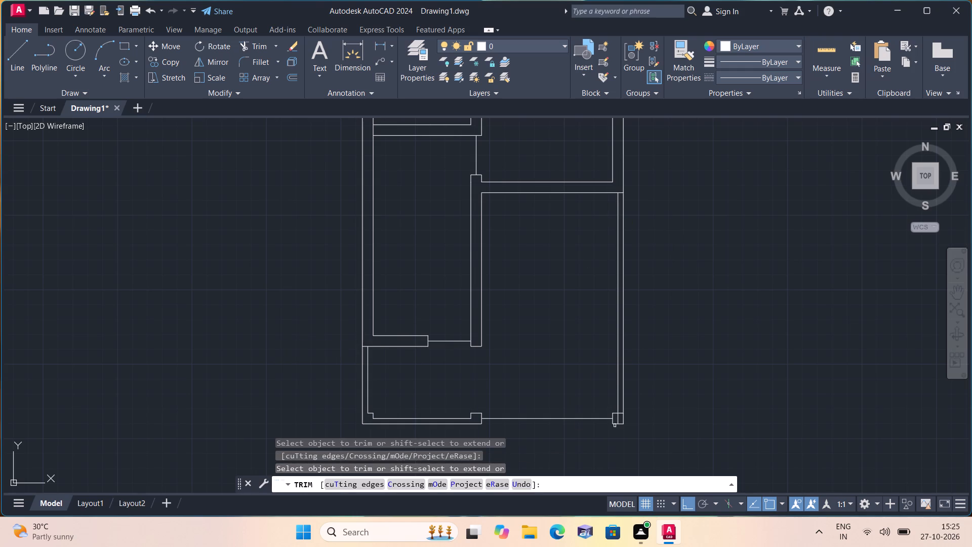
{"action": "scroll", "coordinate": [631, 423], "scroll_direction": "up", "scroll_amount": 2}
{"action": "left_click", "coordinate": [601, 401]}
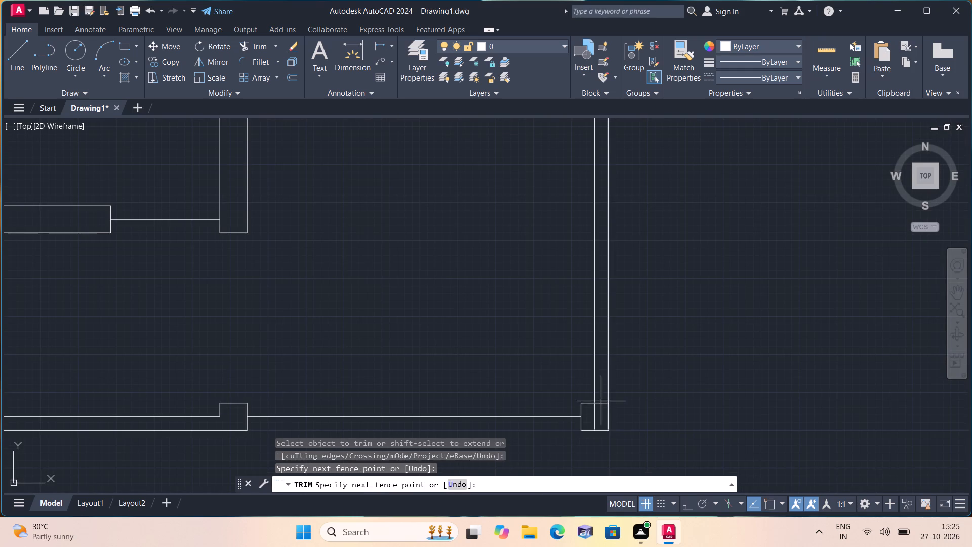
{"action": "left_click", "coordinate": [590, 412]}
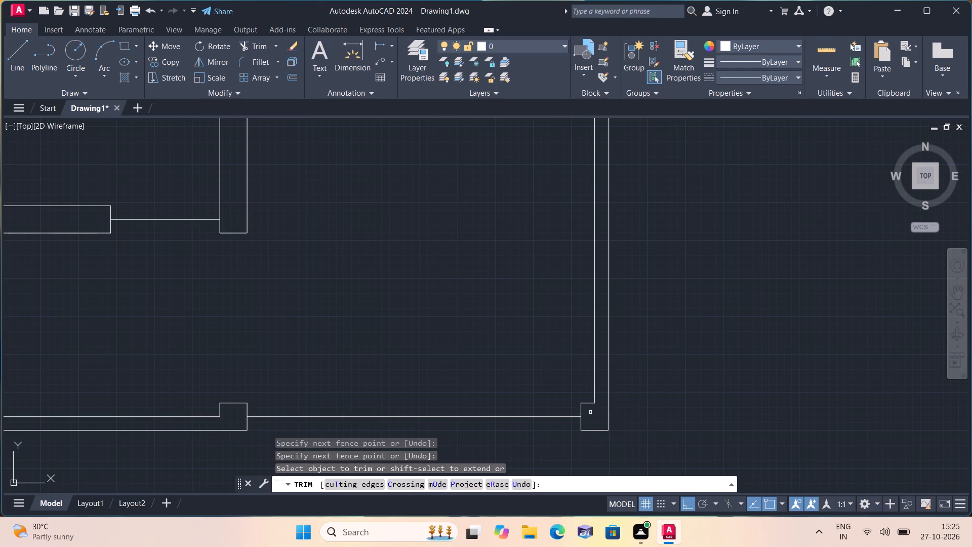
{"action": "key", "text": "space"}
Draw a line across the right room's horizontal wall at its midpoint, continuing 1'6" right along the lower wall line and up across the wall.
{"action": "scroll", "coordinate": [553, 379], "scroll_direction": "down", "scroll_amount": 1}
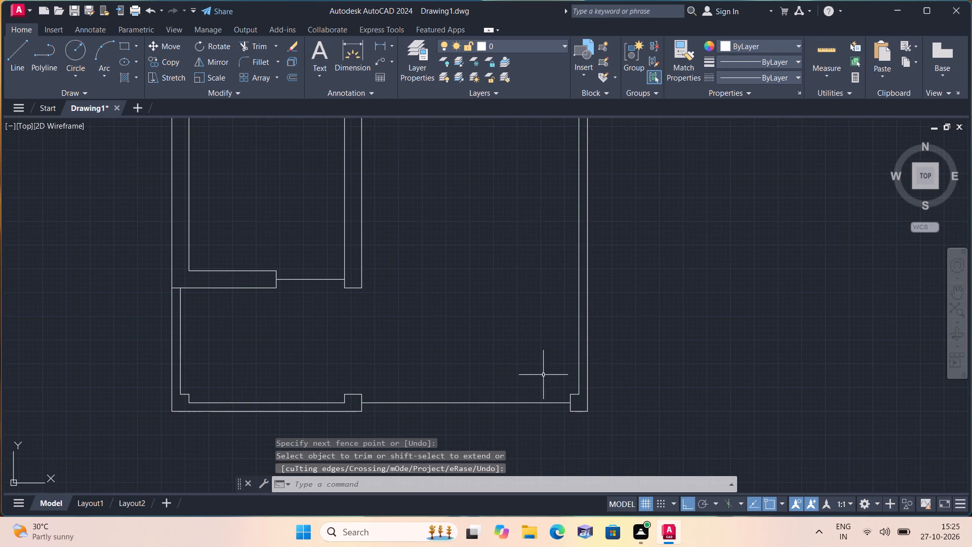
{"action": "scroll", "coordinate": [547, 367], "scroll_direction": "up", "scroll_amount": 1}
{"action": "scroll", "coordinate": [503, 349], "scroll_direction": "down", "scroll_amount": 1}
{"action": "scroll", "coordinate": [2, 339], "scroll_direction": "down", "scroll_amount": 1}
{"action": "scroll", "coordinate": [25, 390], "scroll_direction": "down", "scroll_amount": 1}
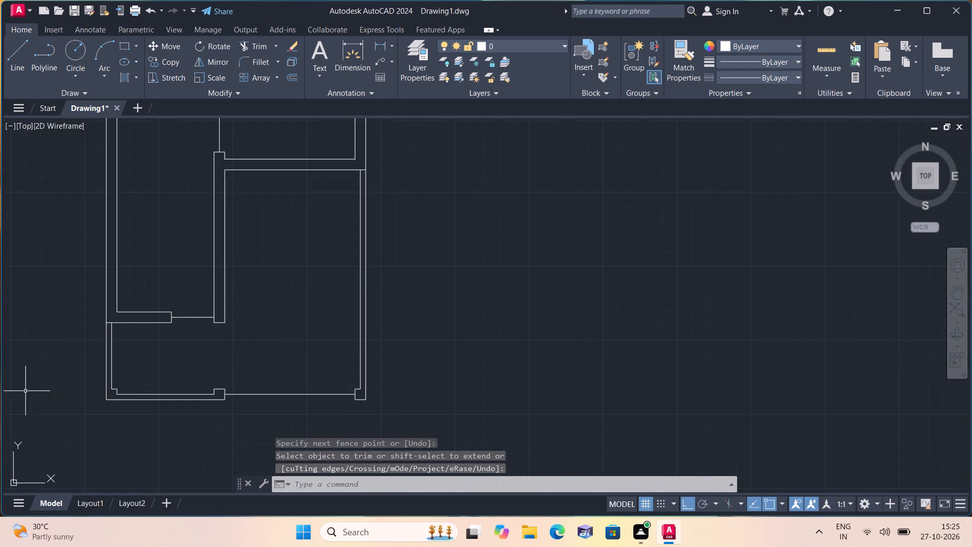
{"action": "middle_click_drag", "start_coordinate": [249, 331], "coordinate": [326, 407]}
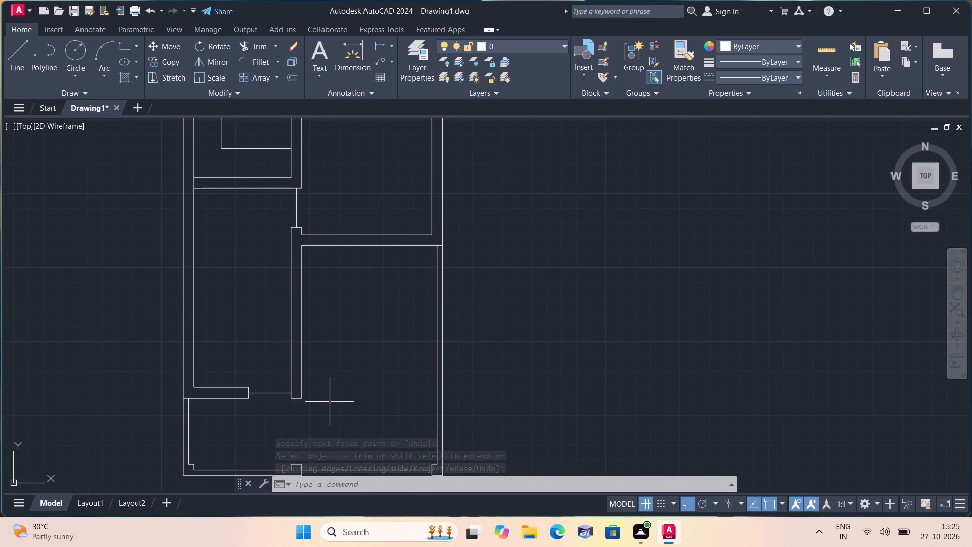
{"action": "middle_click_drag", "start_coordinate": [330, 395], "coordinate": [372, 419]}
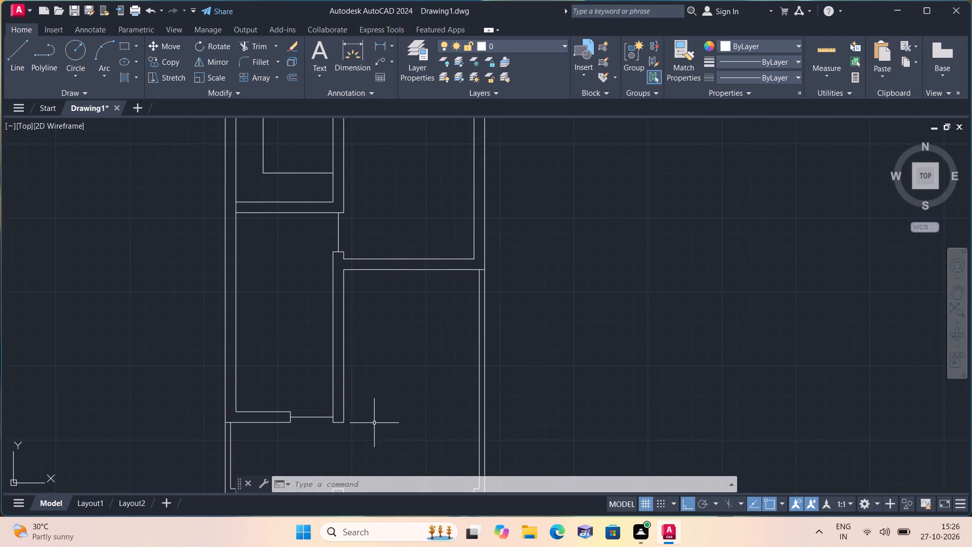
{"action": "type", "text": "l"}
{"action": "key", "text": "space"}
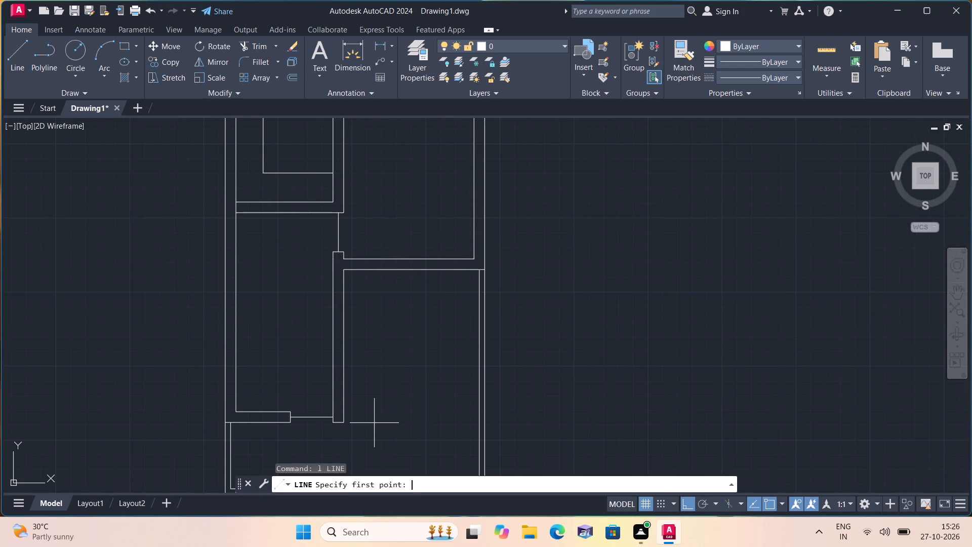
{"action": "scroll", "coordinate": [435, 268], "scroll_direction": "up", "scroll_amount": 1}
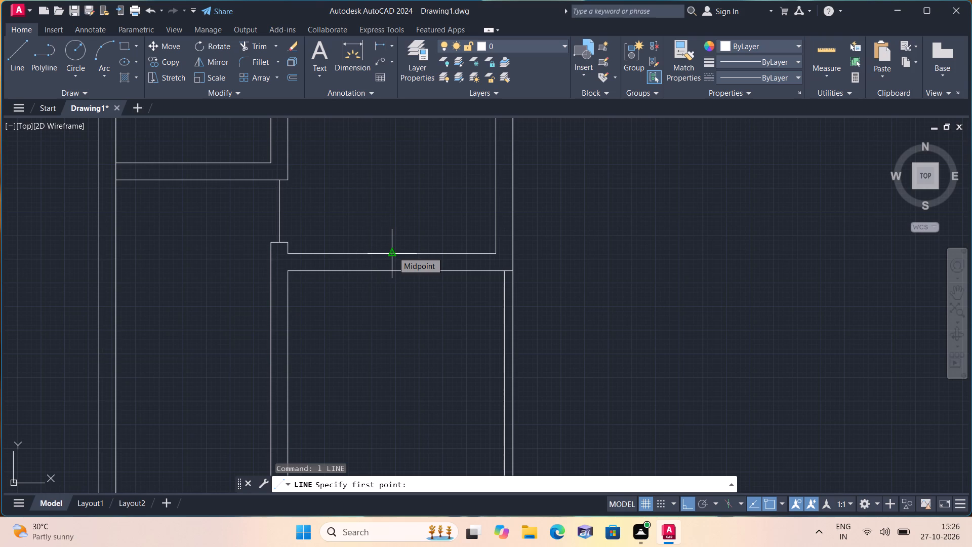
{"action": "left_click", "coordinate": [393, 252]}
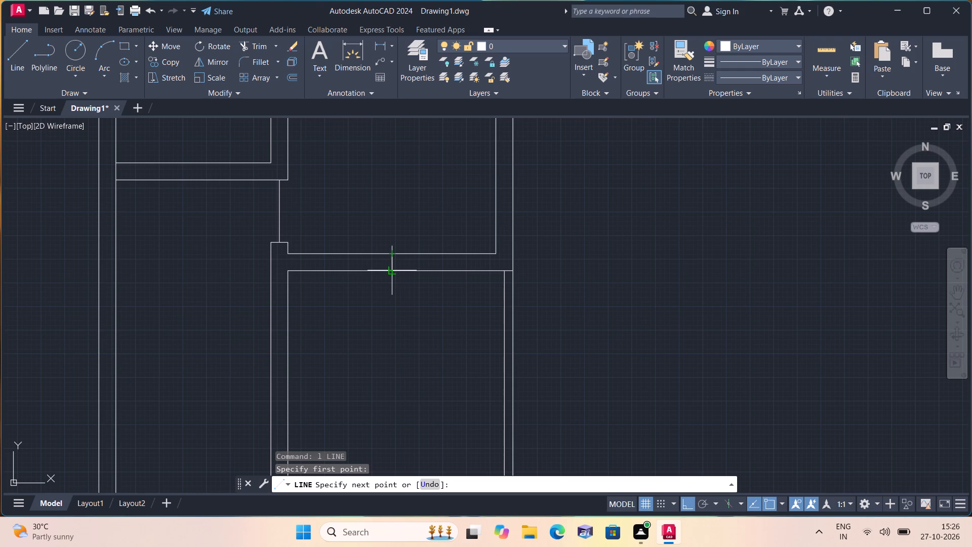
{"action": "left_click", "coordinate": [391, 268]}
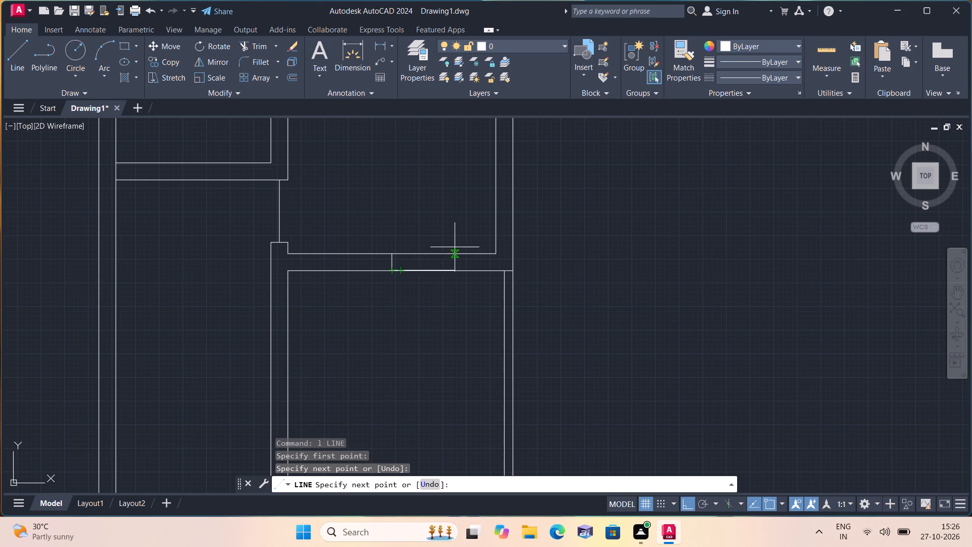
{"action": "scroll", "coordinate": [455, 247], "scroll_direction": "up", "scroll_amount": 1}
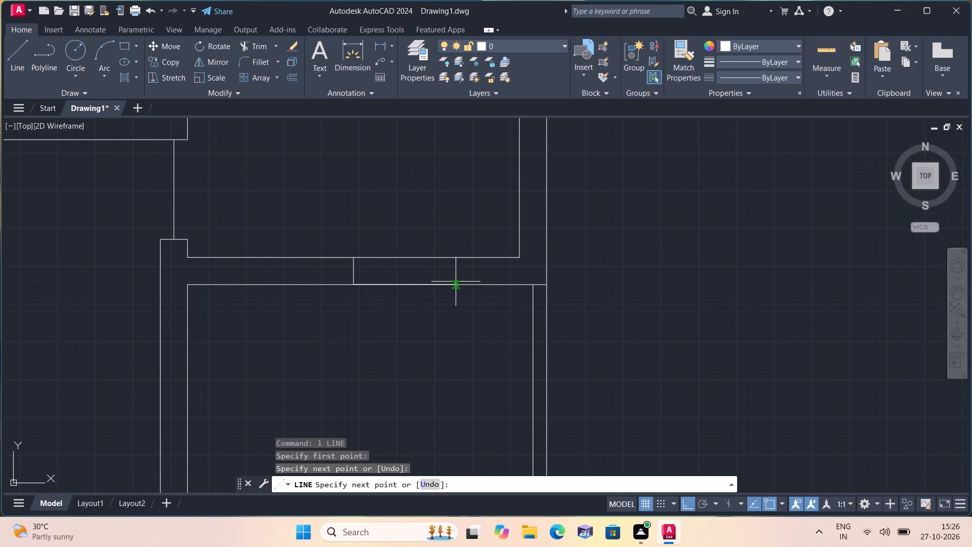
{"action": "type", "text": "1'"}
{"action": "type", "text": "6\""}
{"action": "key", "text": "space"}
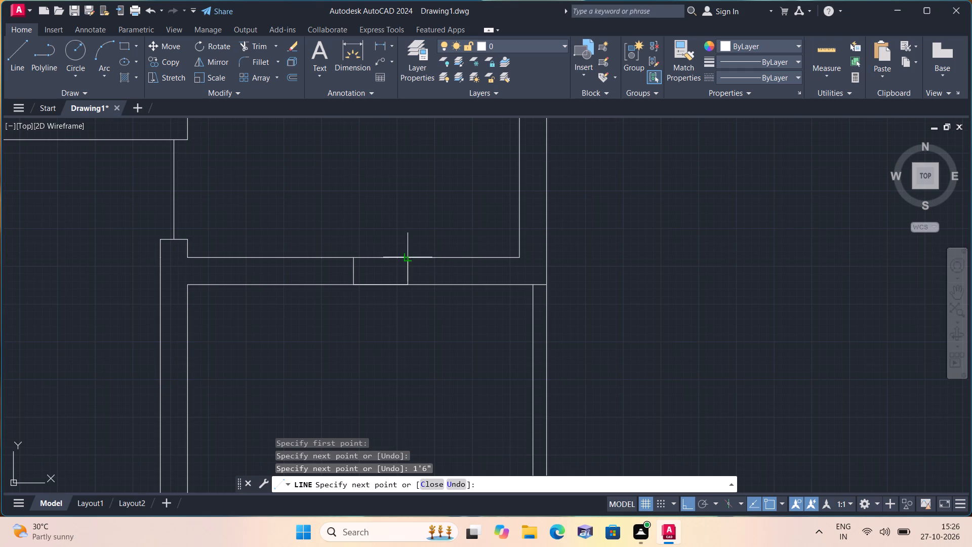
{"action": "left_click", "coordinate": [408, 256]}
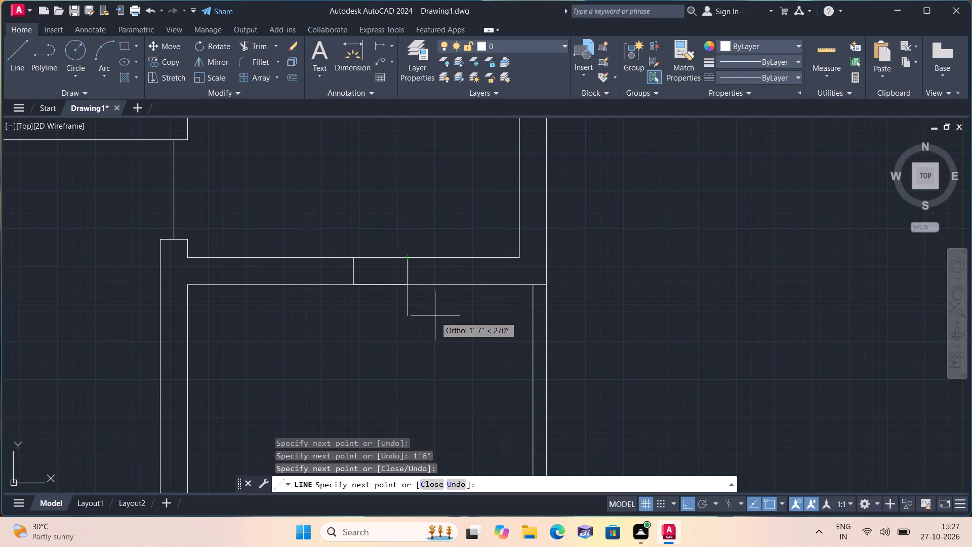
{"action": "left_click", "coordinate": [435, 316]}
{"action": "key", "text": "space"}
Draw a line 1'6" left from the centre line's lower end along the wall, continuing up to the wall's upper line.
{"action": "key", "text": "space"}
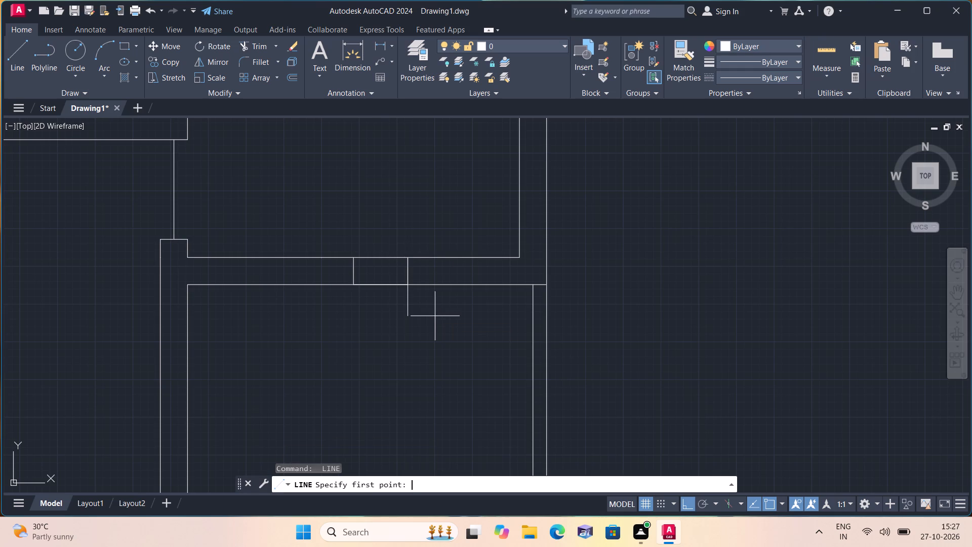
{"action": "scroll", "coordinate": [323, 283], "scroll_direction": "up", "scroll_amount": 1}
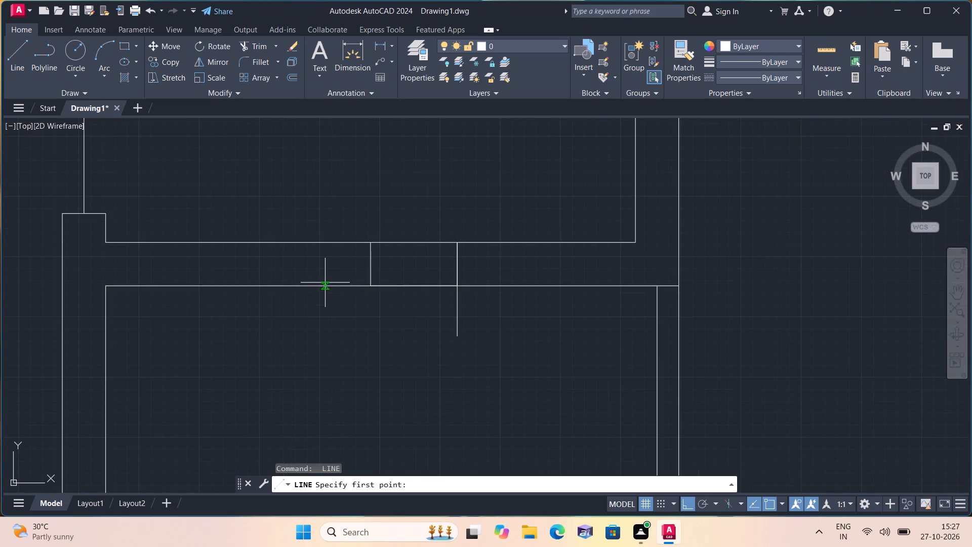
{"action": "left_click", "coordinate": [368, 286]}
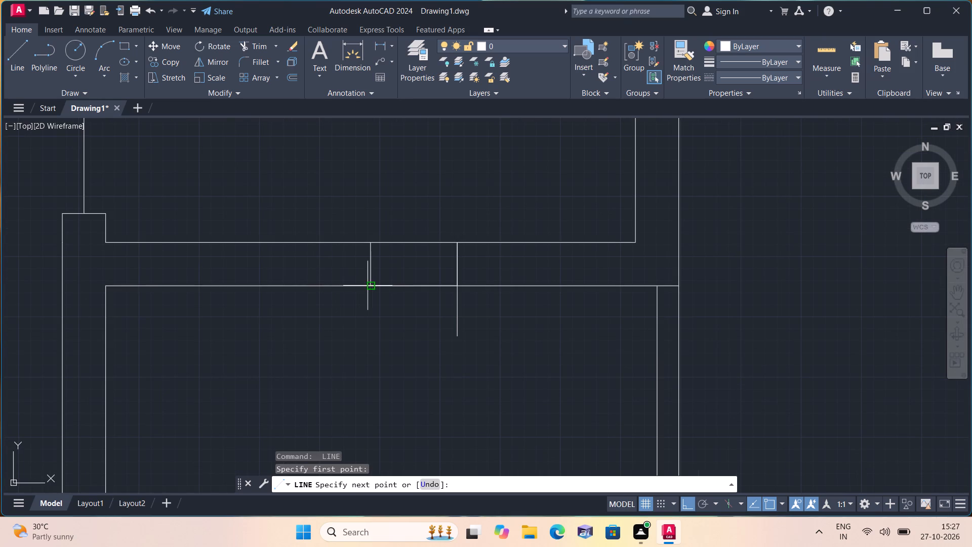
{"action": "type", "text": "1'"}
{"action": "type", "text": "6\""}
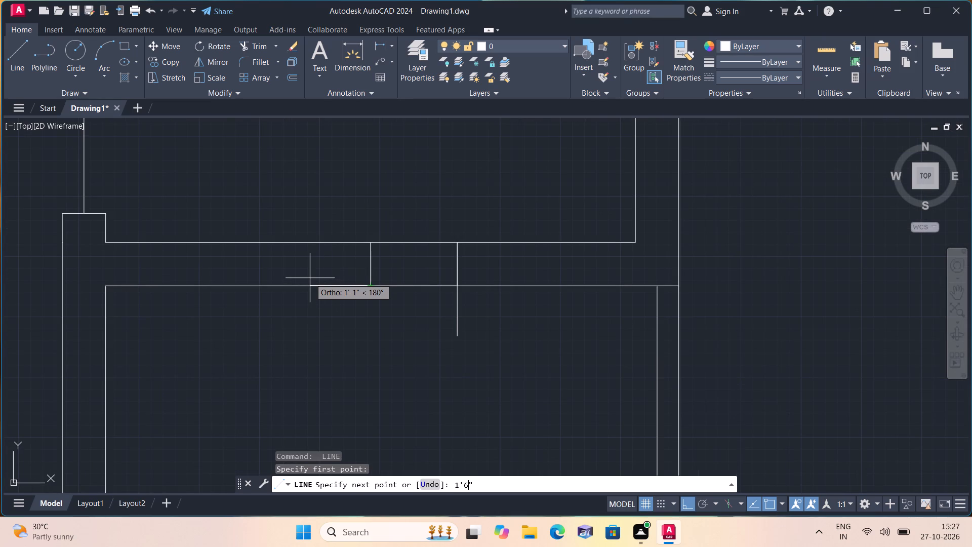
{"action": "key", "text": "space"}
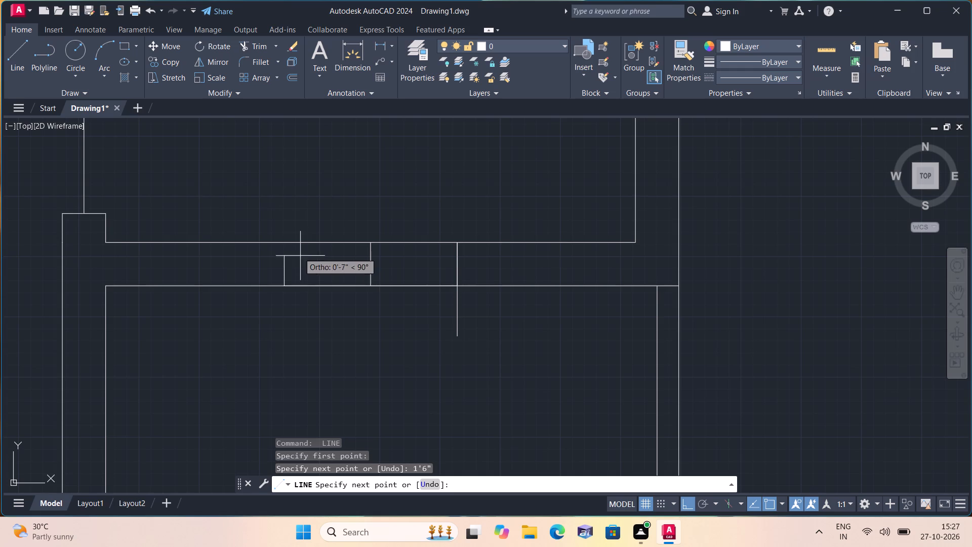
{"action": "left_click", "coordinate": [280, 243]}
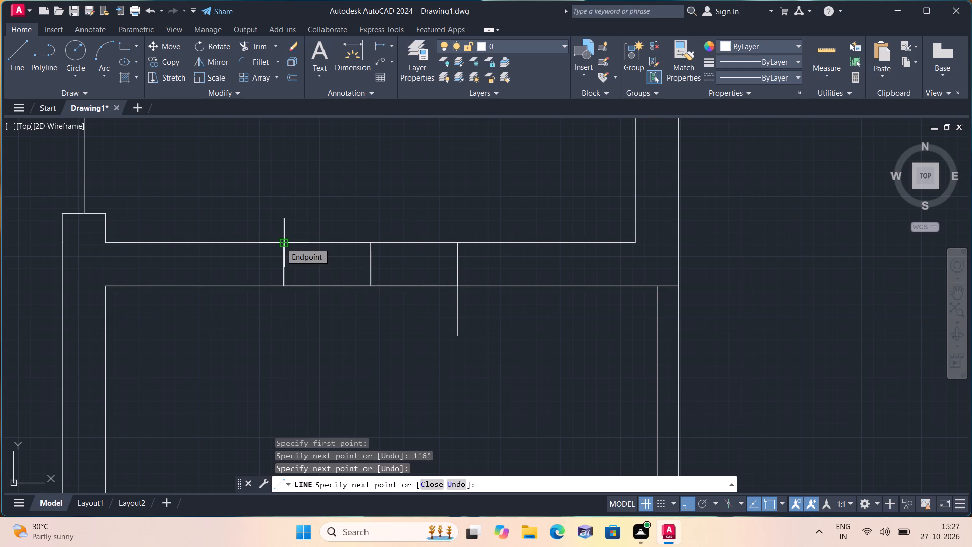
{"action": "left_click", "coordinate": [280, 243]}
{"action": "key", "text": "space"}
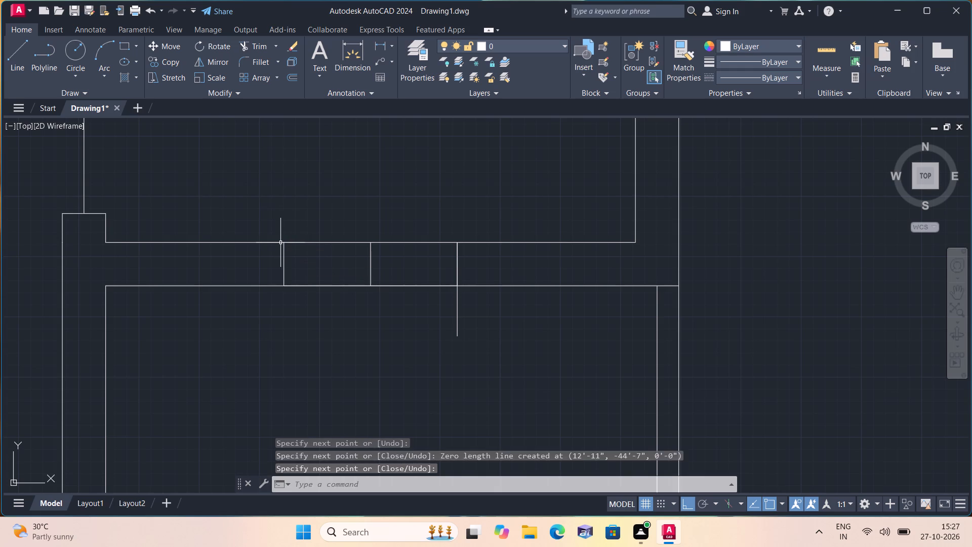
Trim the wall lines between the two jambs, the centre line, and the stray segment below the right jamb to open the doorway.
{"action": "type", "text": "trim"}
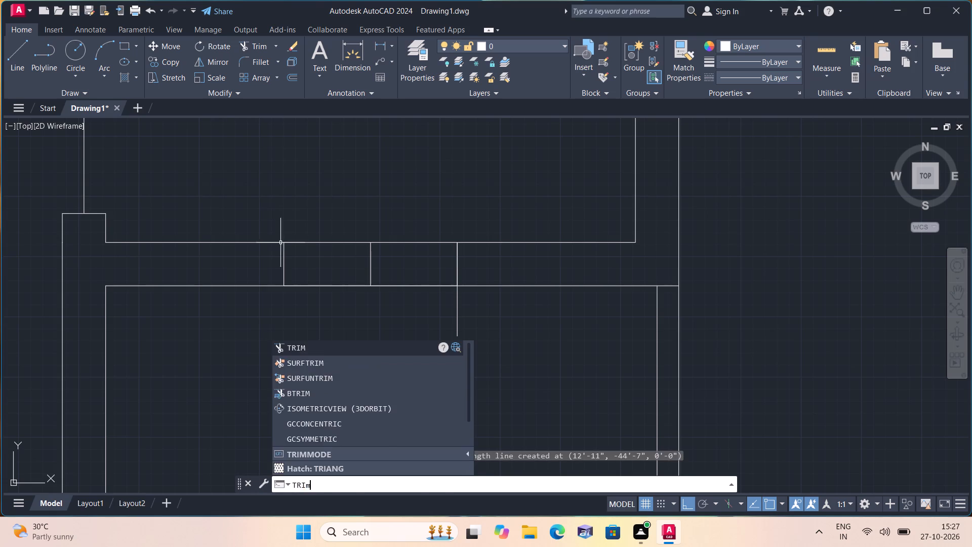
{"action": "key", "text": "space"}
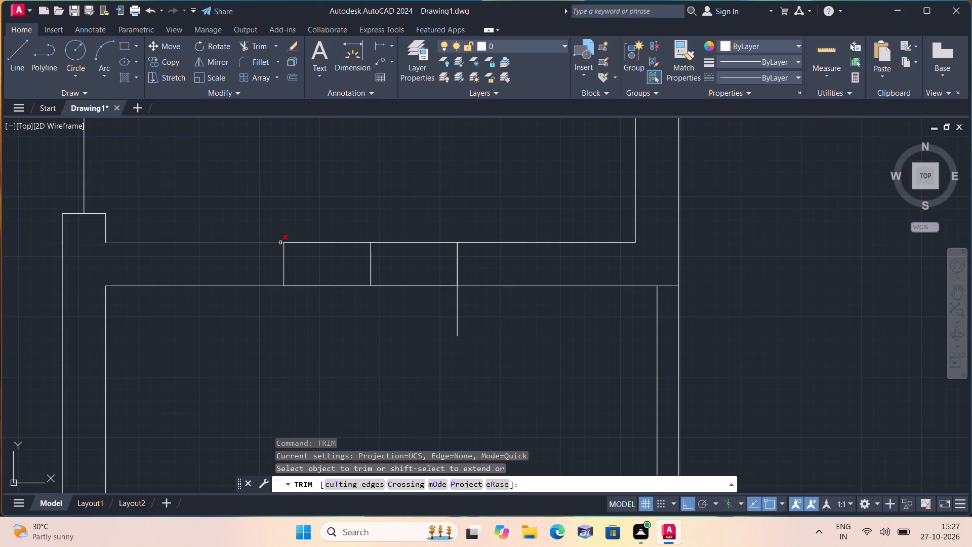
{"action": "scroll", "coordinate": [370, 165], "scroll_direction": "up", "scroll_amount": 1}
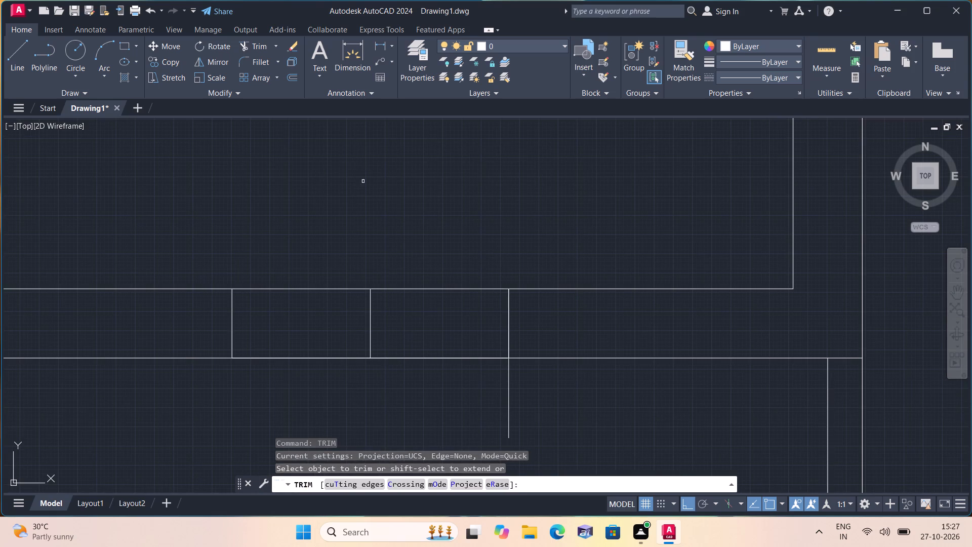
{"action": "left_click_drag", "start_coordinate": [334, 222], "coordinate": [330, 286]}
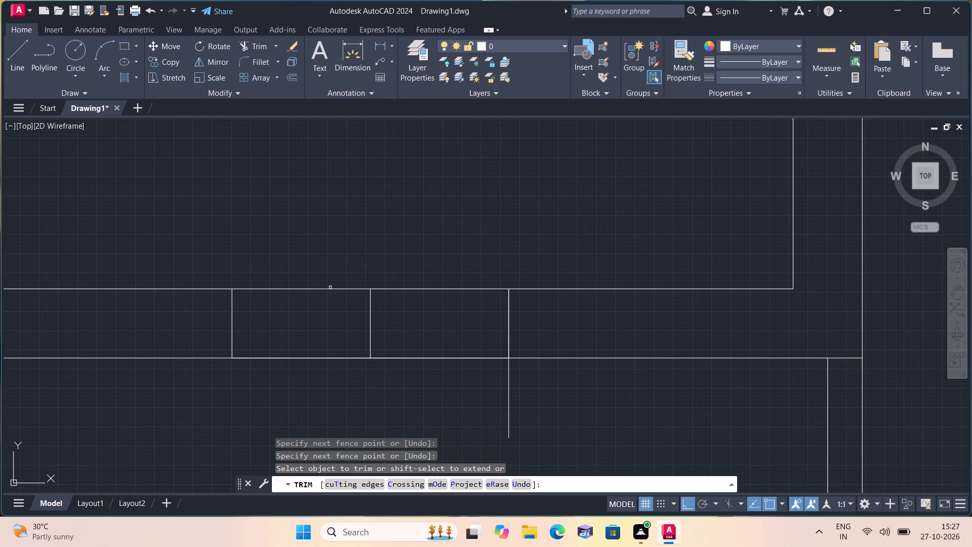
{"action": "middle_click_drag", "start_coordinate": [330, 287], "coordinate": [338, 205]}
{"action": "left_click_drag", "start_coordinate": [335, 210], "coordinate": [319, 287]}
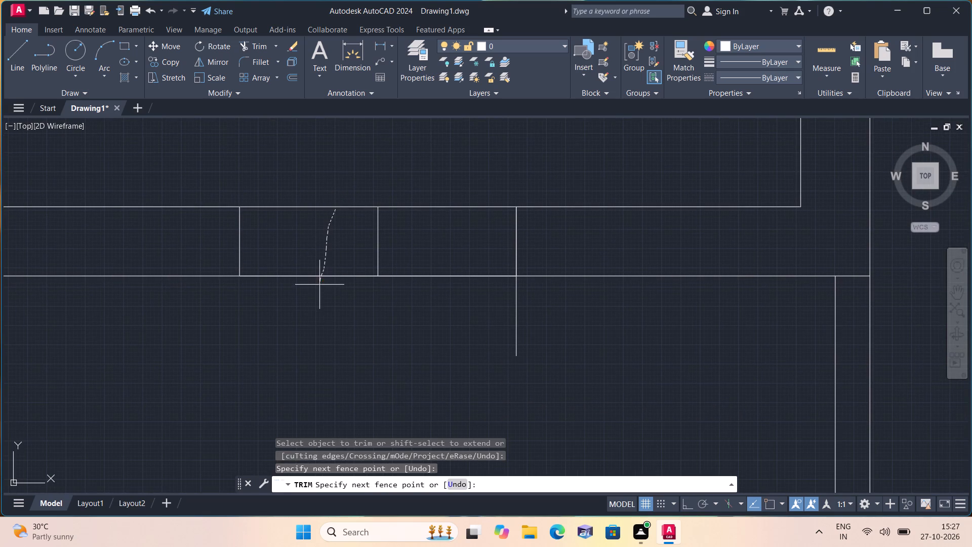
{"action": "left_click_drag", "start_coordinate": [319, 287], "coordinate": [413, 199]}
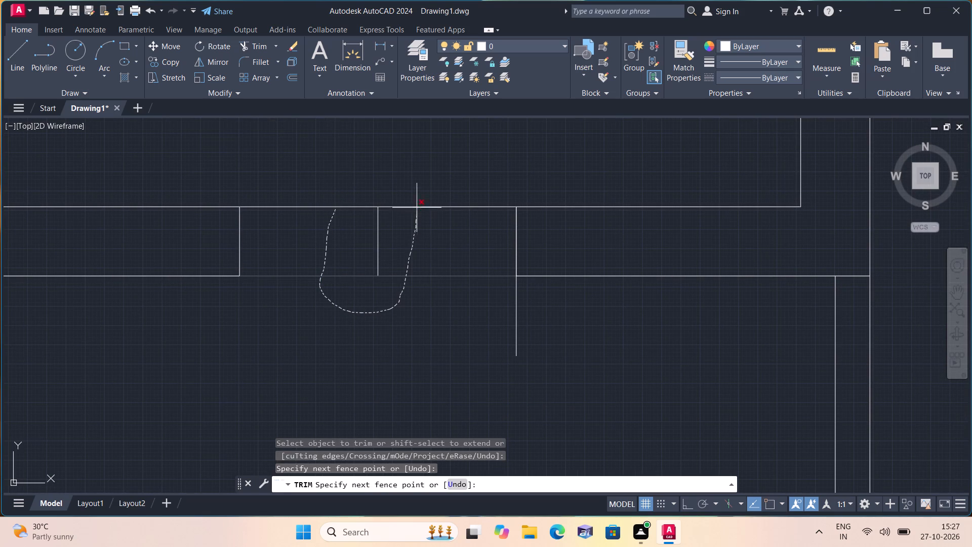
{"action": "left_click_drag", "start_coordinate": [413, 199], "coordinate": [383, 208]}
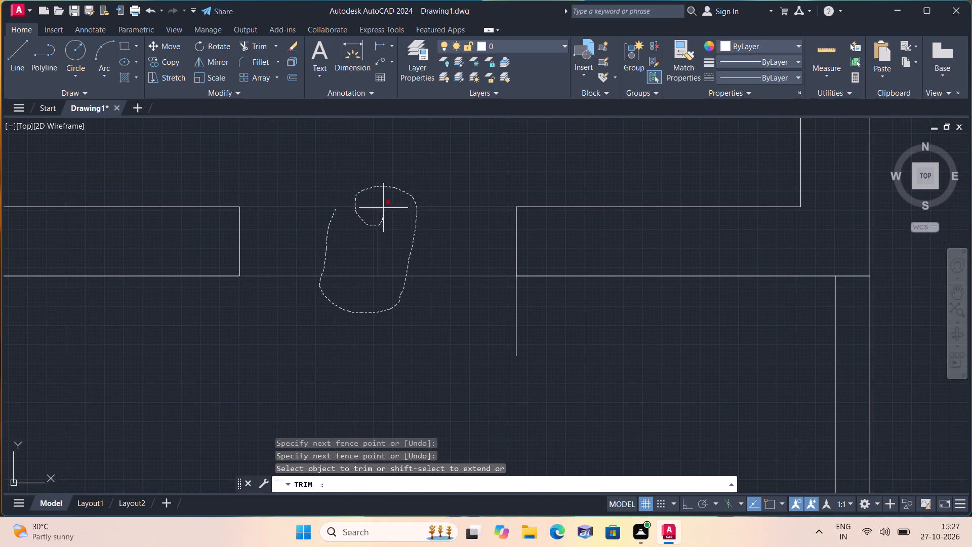
{"action": "left_click_drag", "start_coordinate": [386, 256], "coordinate": [459, 324]}
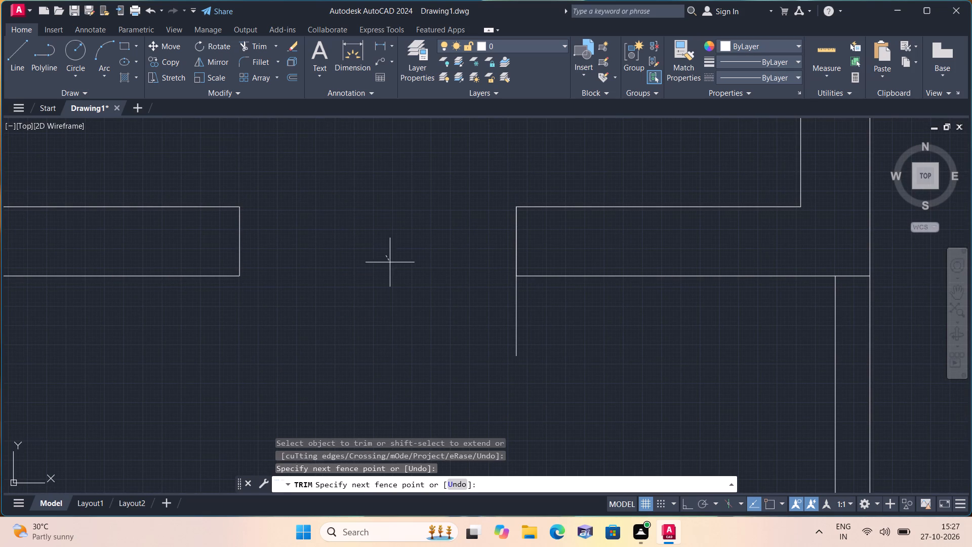
{"action": "left_click_drag", "start_coordinate": [459, 324], "coordinate": [537, 312]}
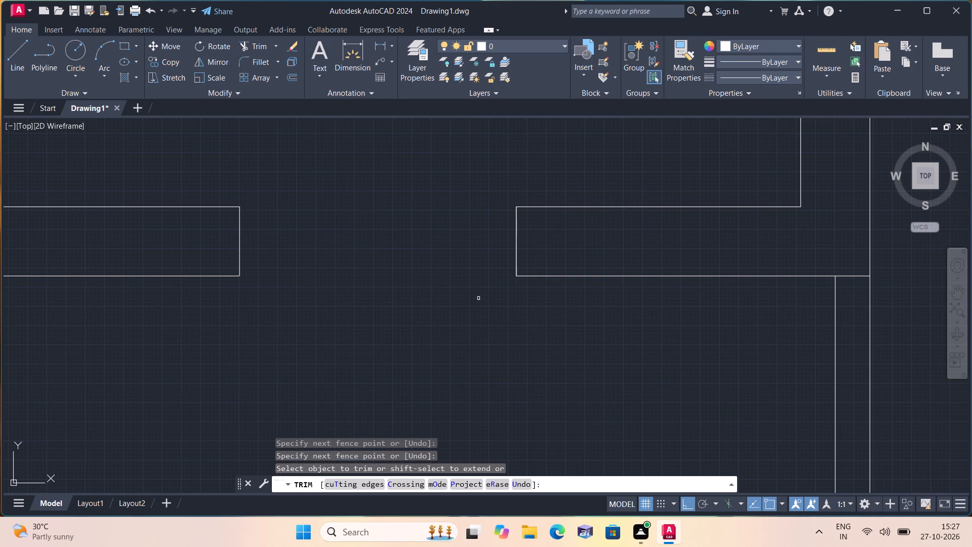
End the trimming of the doorway walls and open the beds_plan.dwg drawing.
{"action": "scroll", "coordinate": [478, 298], "scroll_direction": "down", "scroll_amount": 3}
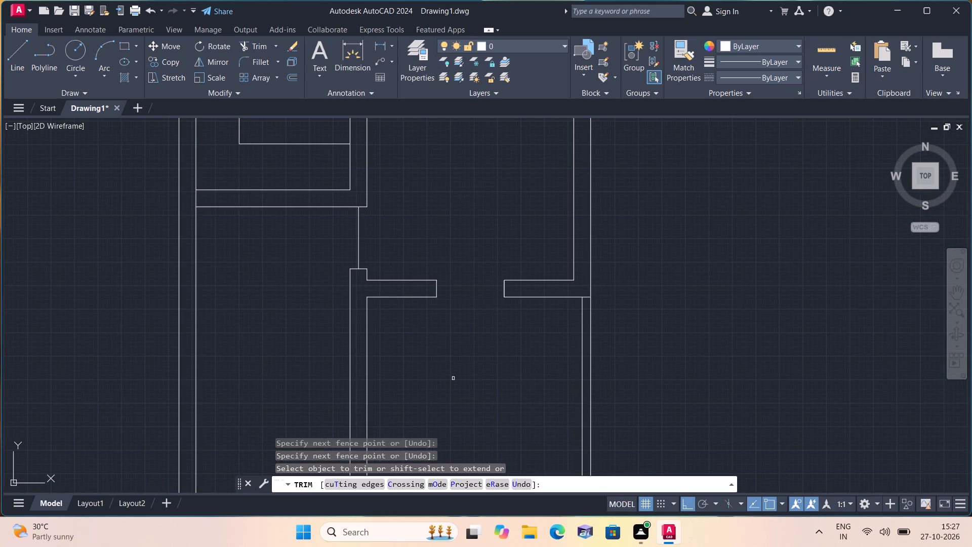
{"action": "middle_click_drag", "start_coordinate": [413, 371], "coordinate": [471, 357]}
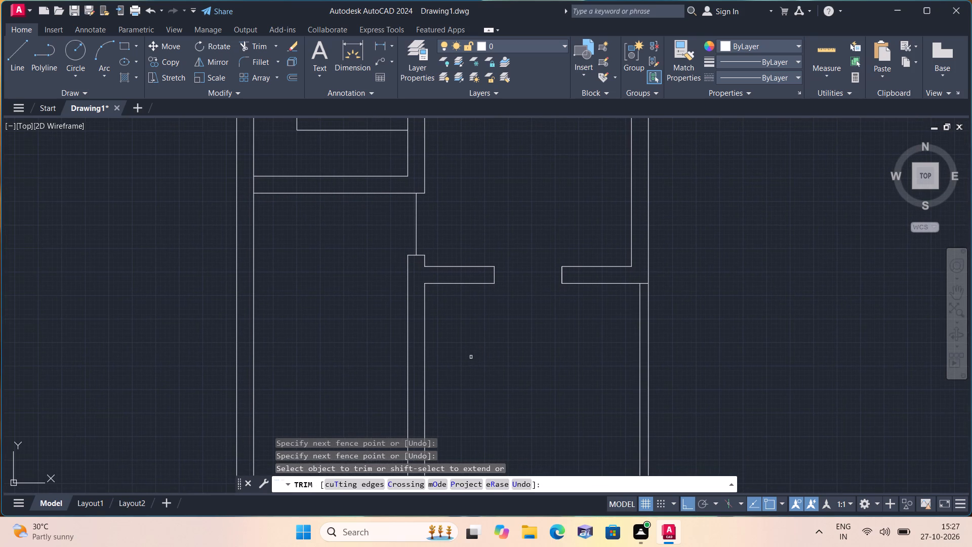
{"action": "key", "text": "Escape"}
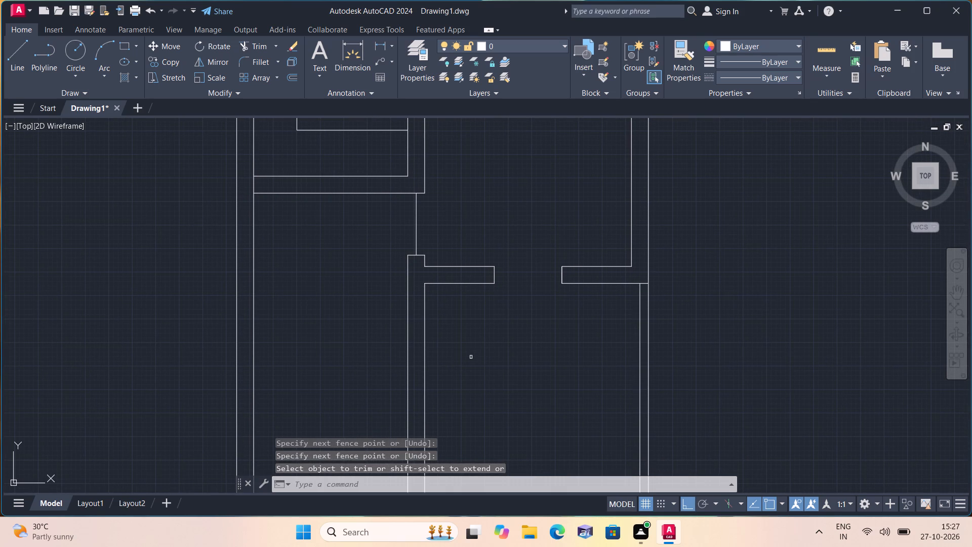
{"action": "left_click", "coordinate": [22, 16]}
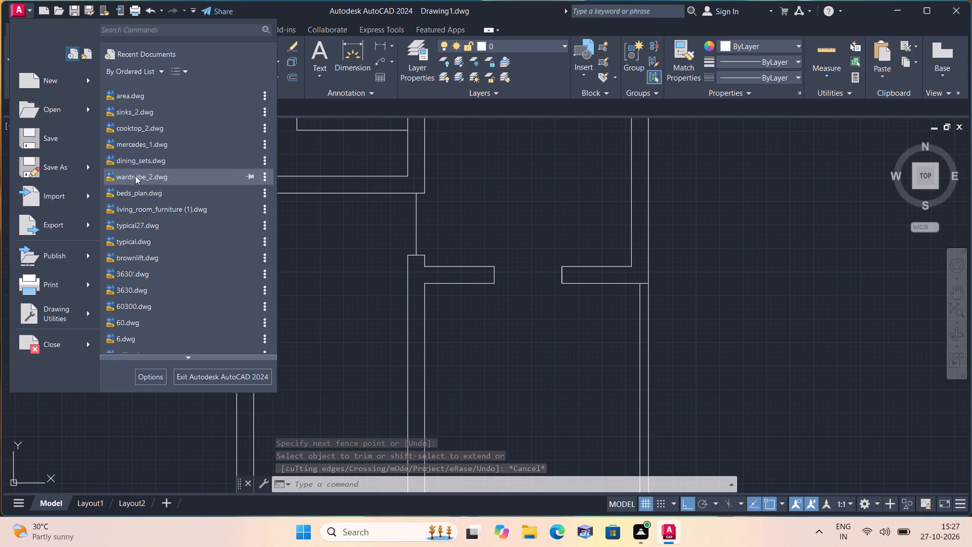
{"action": "left_click", "coordinate": [152, 194]}
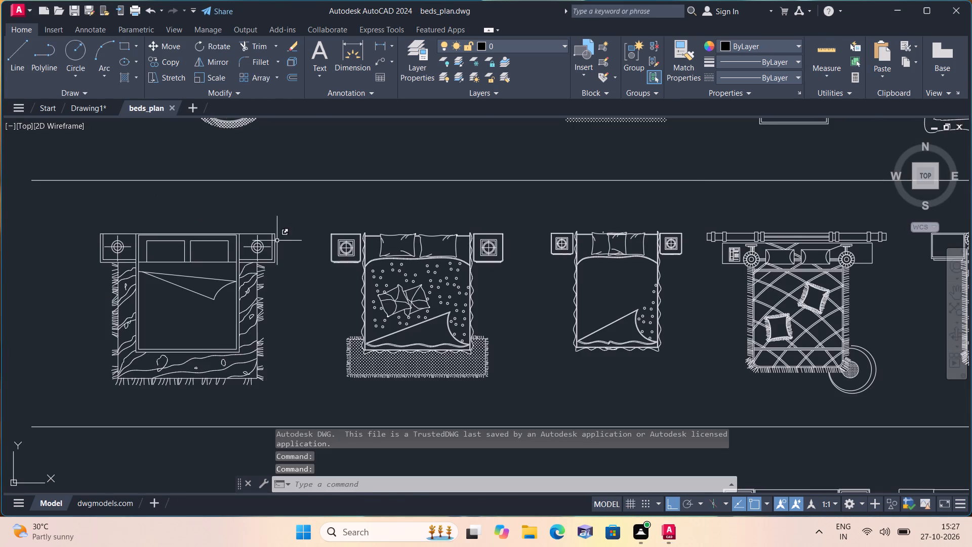
Copy the top-row double bed with two side tables and a floral rug, together with the separate oval toilet symbol, to the clipboard.
{"action": "scroll", "coordinate": [284, 239], "scroll_direction": "down", "scroll_amount": 1}
{"action": "middle_click_drag", "start_coordinate": [284, 239], "coordinate": [241, 297]}
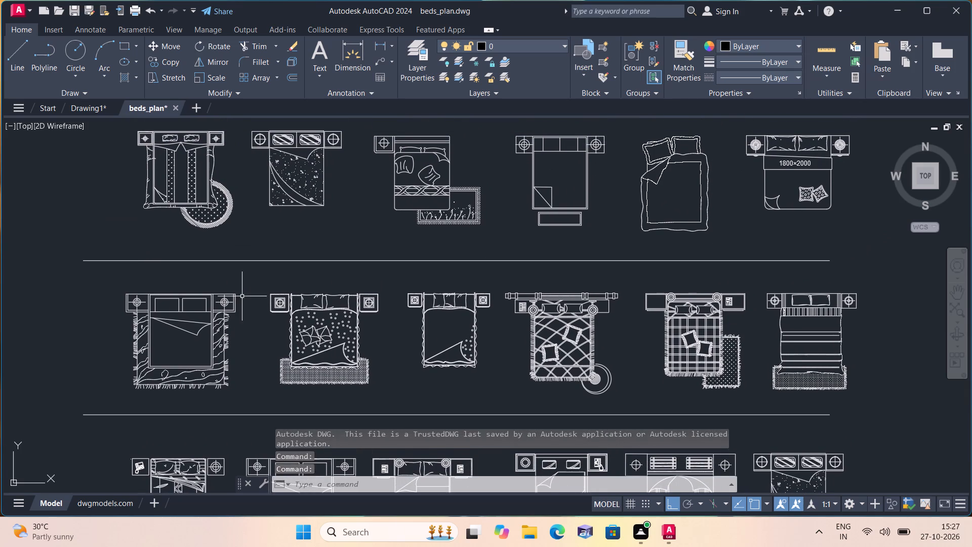
{"action": "middle_click_drag", "start_coordinate": [341, 194], "coordinate": [301, 266]}
{"action": "scroll", "coordinate": [340, 196], "scroll_direction": "down", "scroll_amount": 1}
{"action": "scroll", "coordinate": [304, 268], "scroll_direction": "up", "scroll_amount": 1}
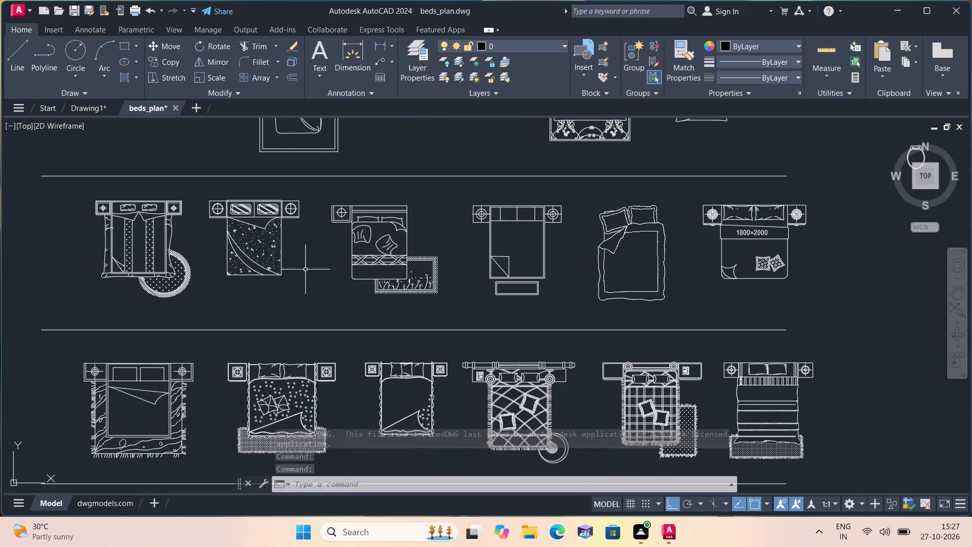
{"action": "middle_click_drag", "start_coordinate": [339, 221], "coordinate": [260, 250]}
{"action": "scroll", "coordinate": [339, 222], "scroll_direction": "down", "scroll_amount": 1}
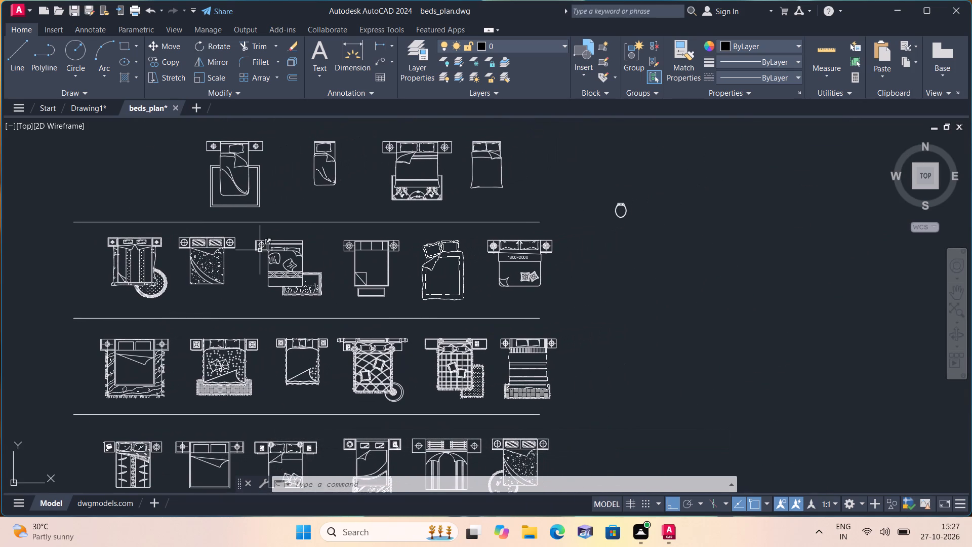
{"action": "scroll", "coordinate": [344, 195], "scroll_direction": "up", "scroll_amount": 1}
{"action": "scroll", "coordinate": [346, 195], "scroll_direction": "down", "scroll_amount": 1}
{"action": "middle_click_drag", "start_coordinate": [348, 193], "coordinate": [334, 248]}
{"action": "scroll", "coordinate": [349, 193], "scroll_direction": "down", "scroll_amount": 1}
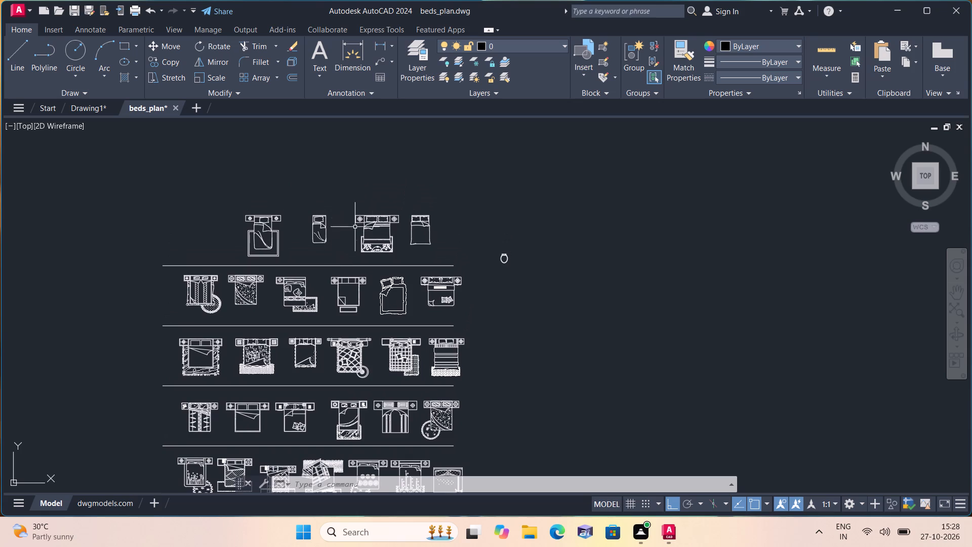
{"action": "scroll", "coordinate": [394, 256], "scroll_direction": "up", "scroll_amount": 2}
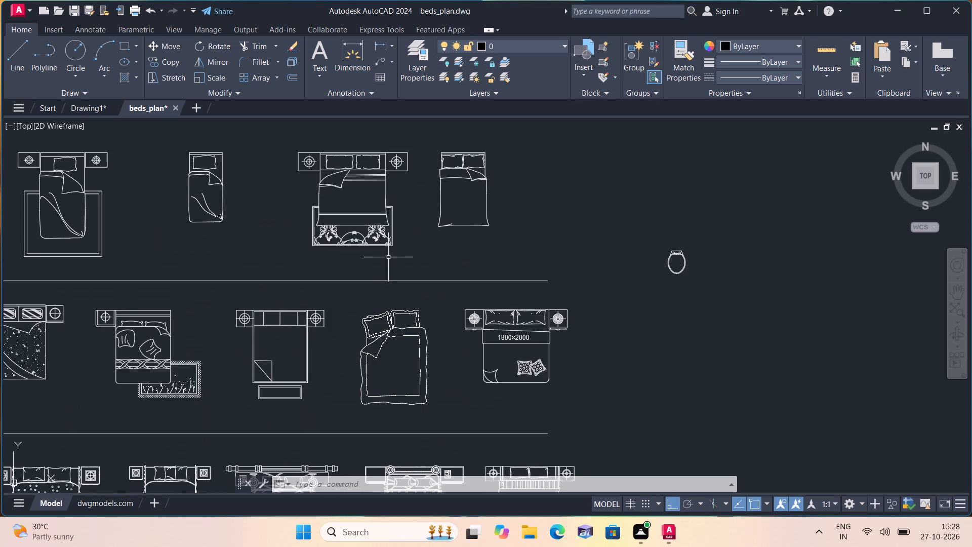
{"action": "left_click_drag", "start_coordinate": [407, 254], "coordinate": [404, 248]}
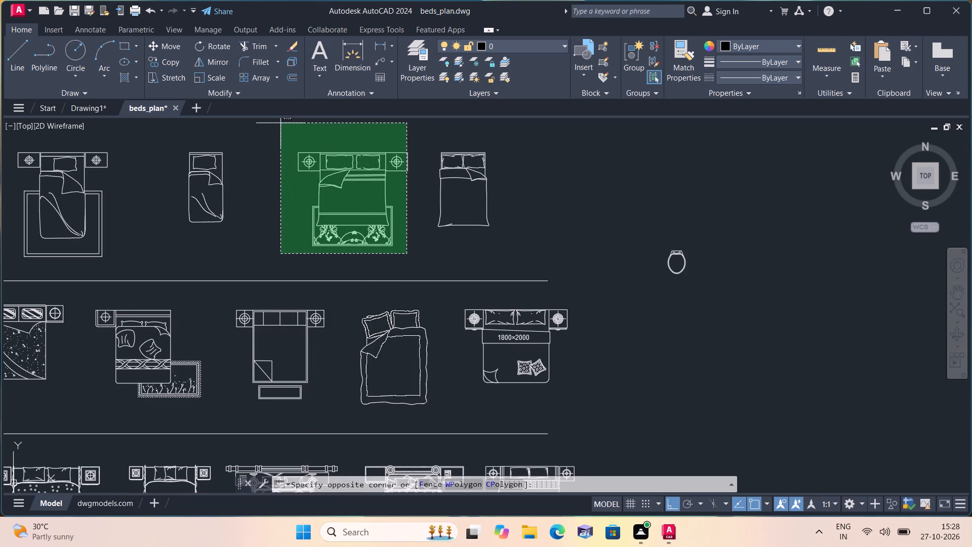
{"action": "left_click", "coordinate": [276, 126]}
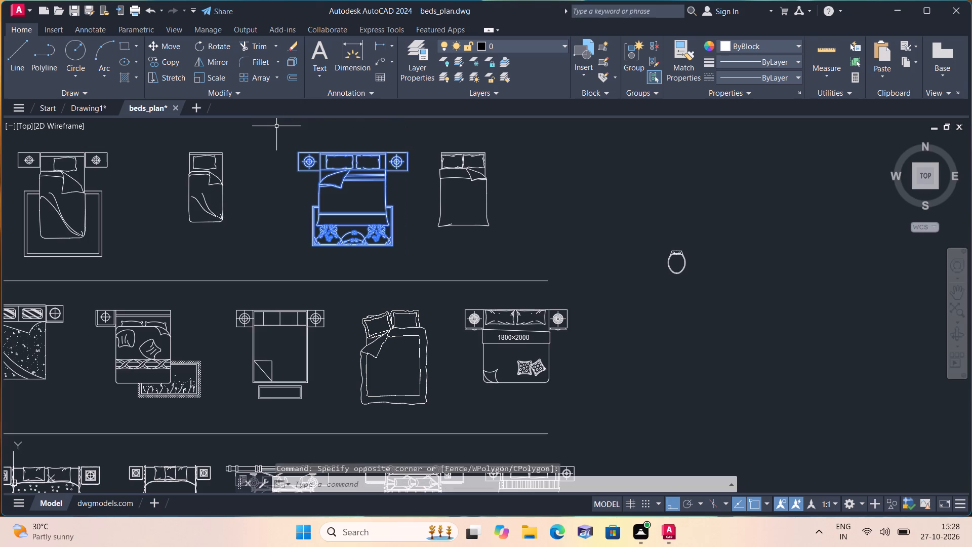
{"action": "left_click", "coordinate": [632, 212]}
{"action": "left_click", "coordinate": [707, 282]}
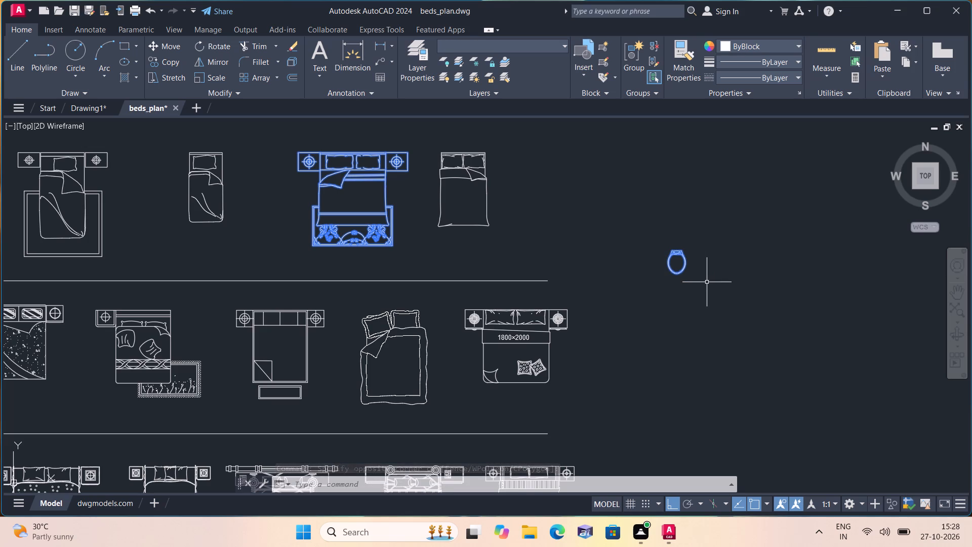
{"action": "key", "text": "ctrl+c"}
{"action": "scroll", "coordinate": [707, 282], "scroll_direction": "up", "scroll_amount": 4}
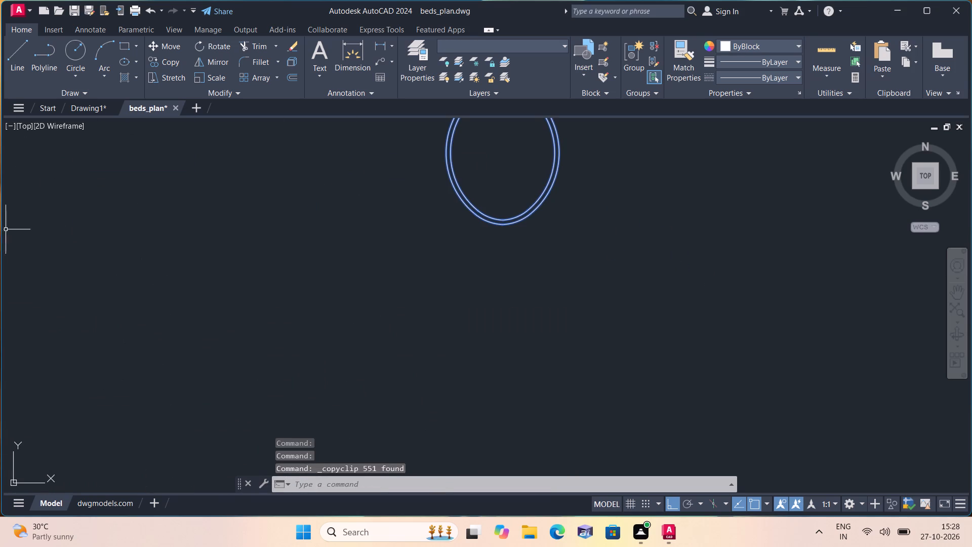
Switch to Drawing1 and paste the copied bed and toilet symbols in the empty space beside the floor plan.
{"action": "left_click", "coordinate": [94, 102]}
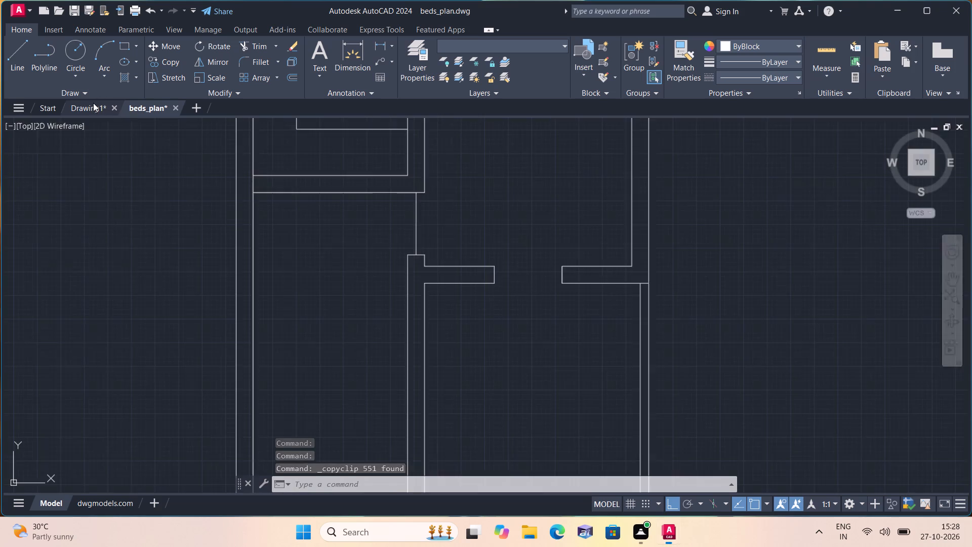
{"action": "scroll", "coordinate": [123, 140], "scroll_direction": "down", "scroll_amount": 1}
{"action": "scroll", "coordinate": [177, 193], "scroll_direction": "down", "scroll_amount": 1}
{"action": "middle_click_drag", "start_coordinate": [181, 232], "coordinate": [179, 322]}
{"action": "scroll", "coordinate": [181, 235], "scroll_direction": "down", "scroll_amount": 1}
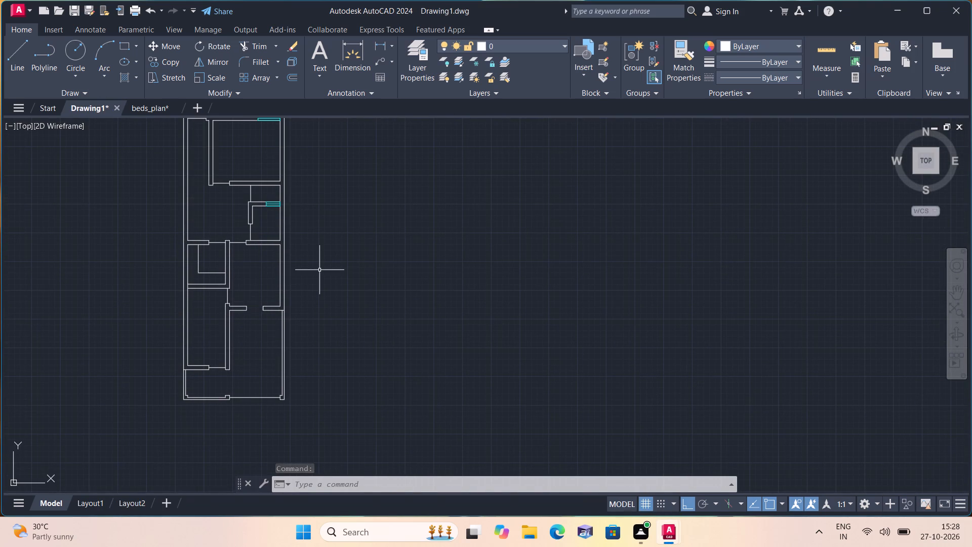
{"action": "key", "text": "ctrl+c"}
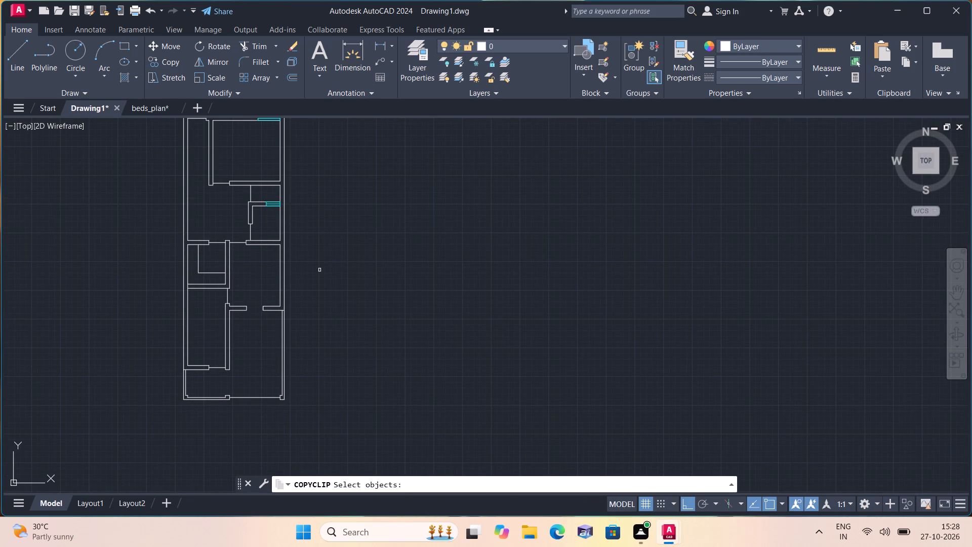
{"action": "key", "text": "Escape"}
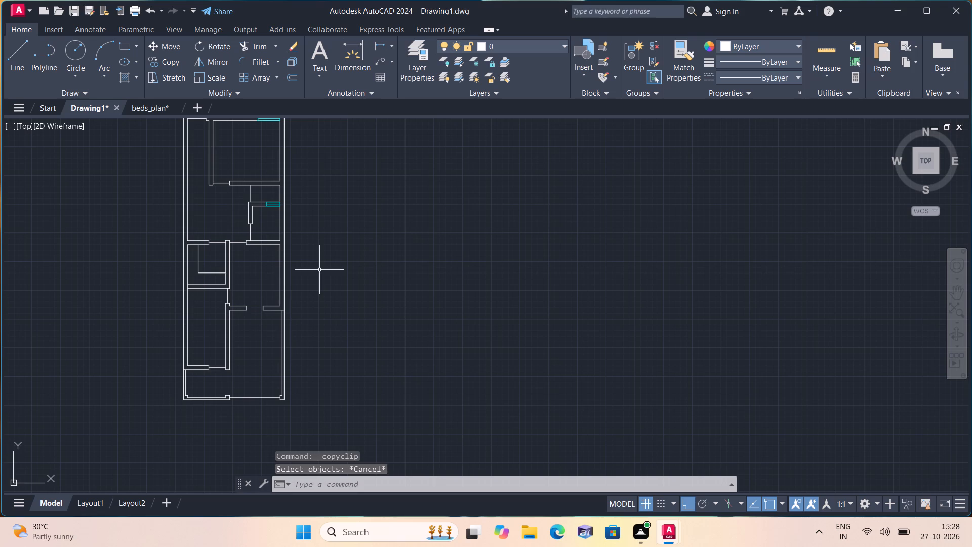
{"action": "key", "text": "ctrl+v"}
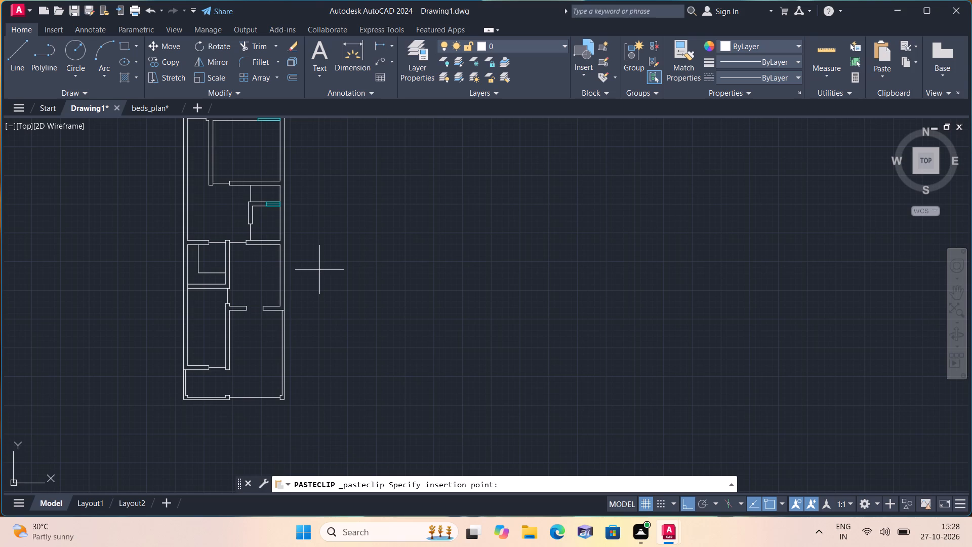
{"action": "scroll", "coordinate": [307, 322], "scroll_direction": "down", "scroll_amount": 3}
{"action": "left_click", "coordinate": [372, 308]}
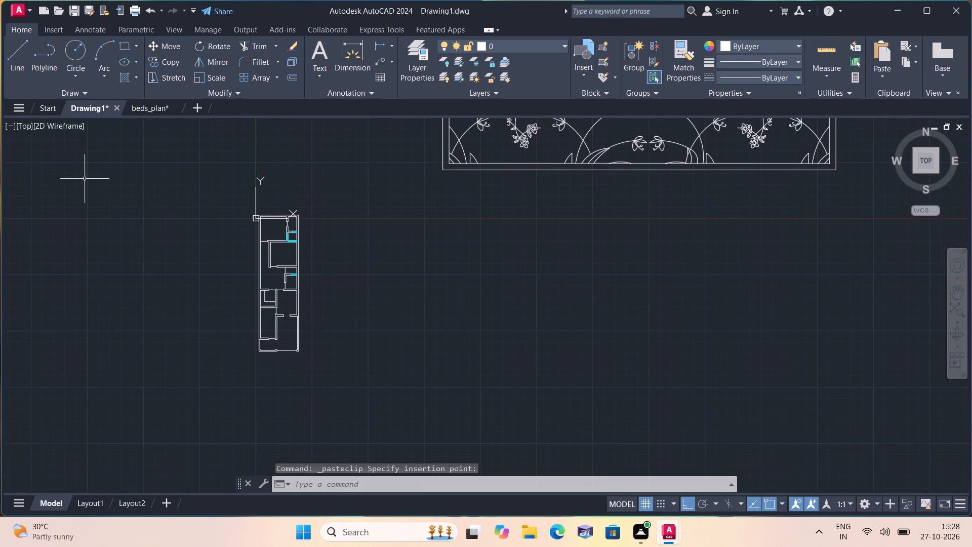
{"action": "scroll", "coordinate": [84, 181], "scroll_direction": "down", "scroll_amount": 1}
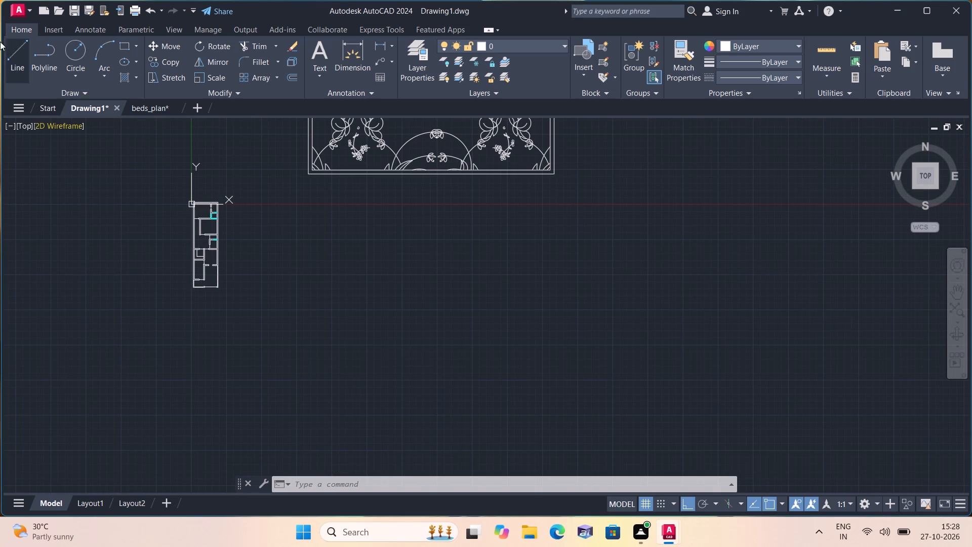
Open wardrobe_2.dwg and copy the top-row plain rectangular wardrobe with narrow pointed hangers to the clipboard.
{"action": "left_click", "coordinate": [10, 10]}
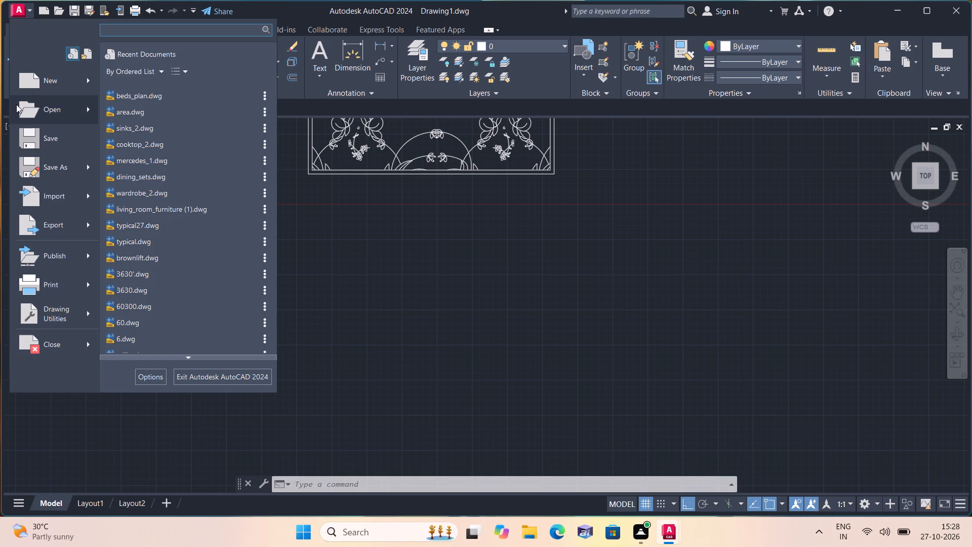
{"action": "left_click", "coordinate": [134, 194]}
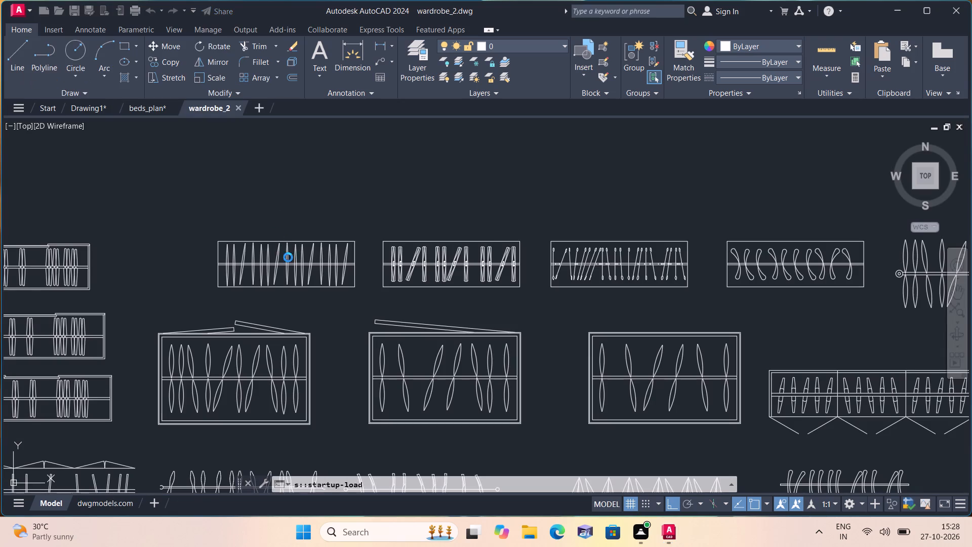
{"action": "scroll", "coordinate": [415, 314], "scroll_direction": "down", "scroll_amount": 3}
{"action": "middle_click_drag", "start_coordinate": [407, 295], "coordinate": [405, 295]}
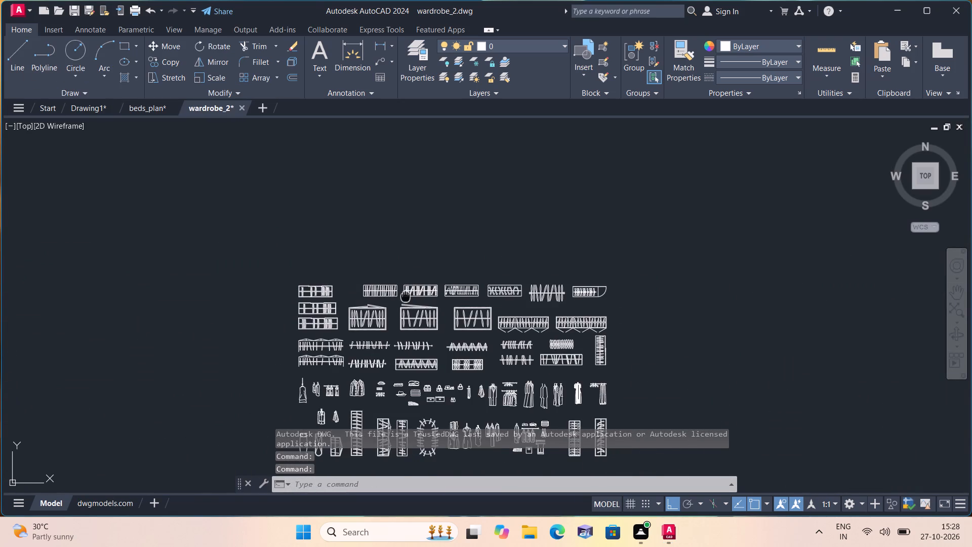
{"action": "middle_click_drag", "start_coordinate": [405, 295], "coordinate": [401, 322]}
{"action": "scroll", "coordinate": [401, 322], "scroll_direction": "up", "scroll_amount": 3}
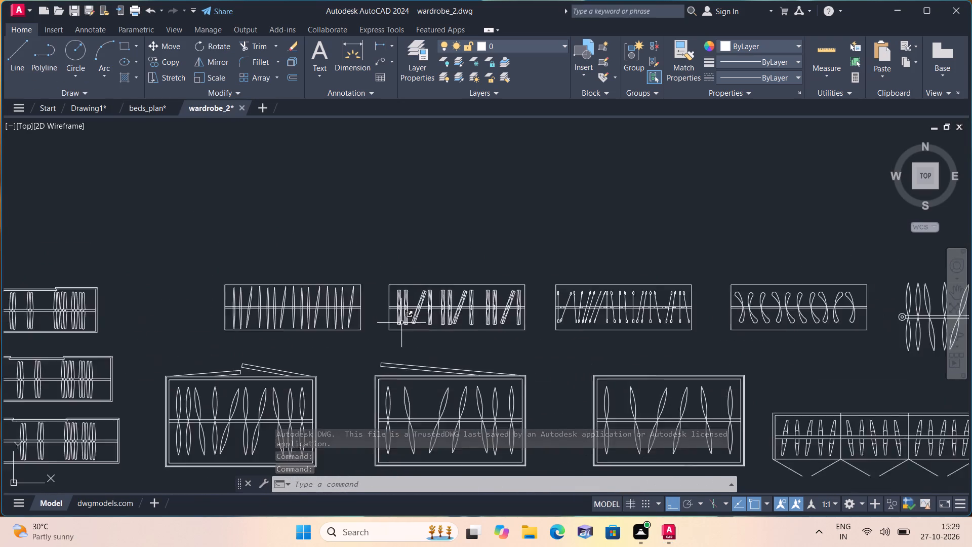
{"action": "scroll", "coordinate": [401, 323], "scroll_direction": "up", "scroll_amount": 1}
{"action": "left_click", "coordinate": [350, 337]}
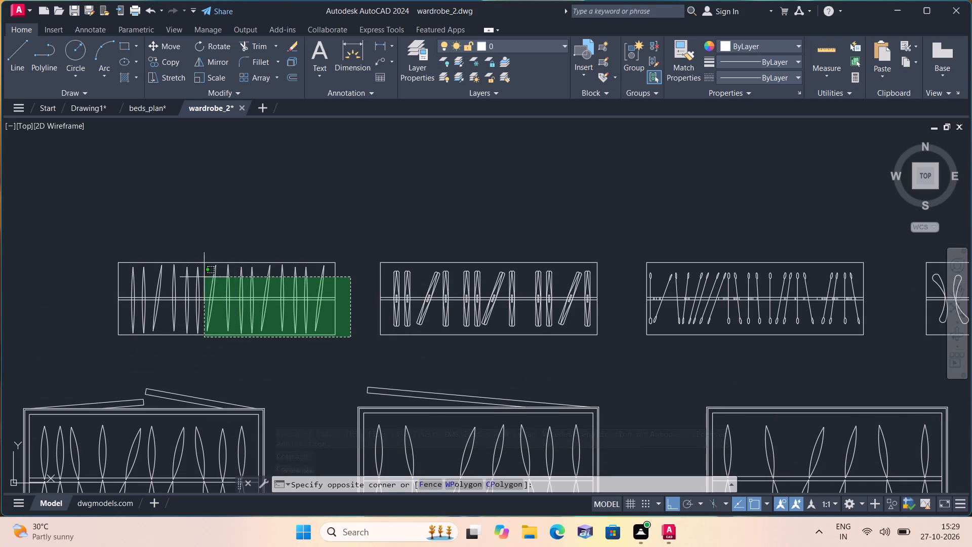
{"action": "left_click", "coordinate": [109, 221]}
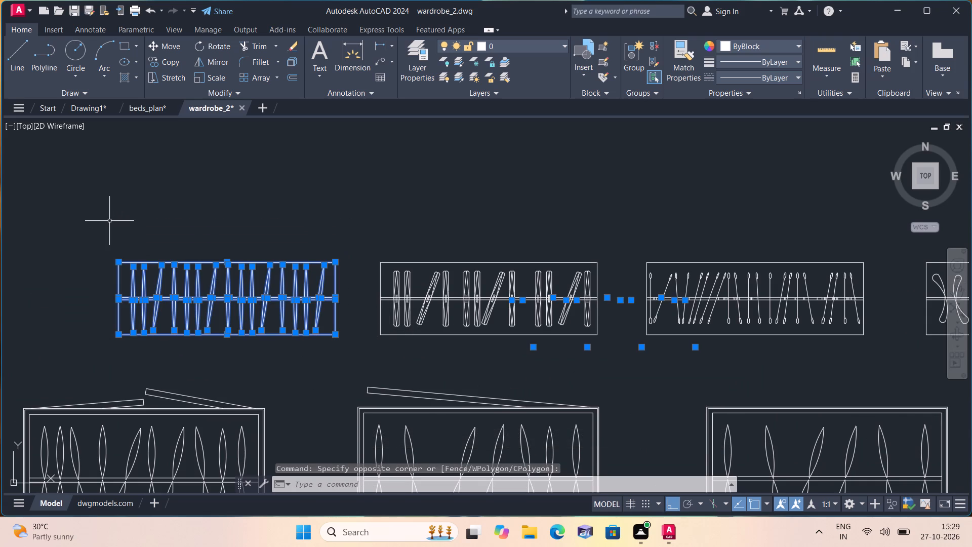
{"action": "key", "text": "ctrl+c"}
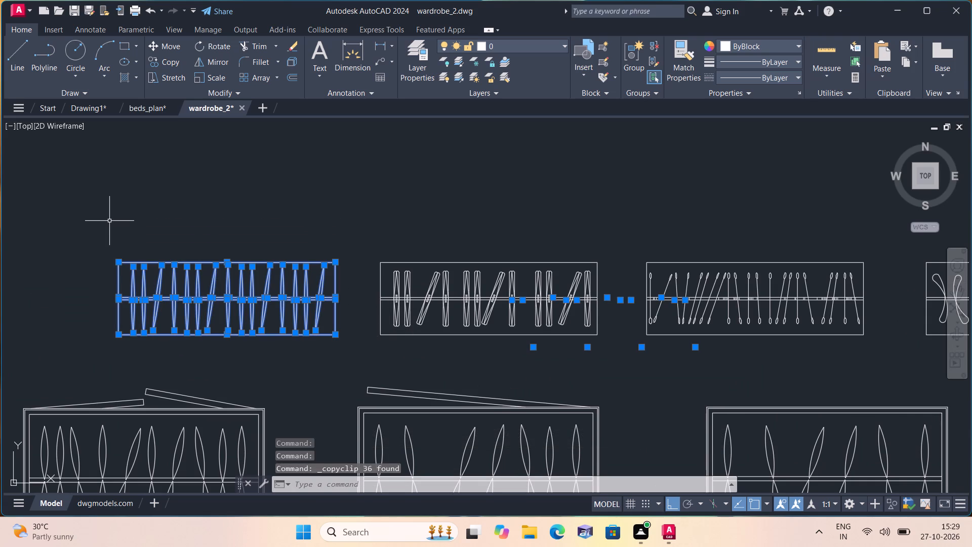
Switch to Drawing1 and paste the wardrobe to the right of the floor plan, below the bed's rug.
{"action": "left_click", "coordinate": [90, 107]}
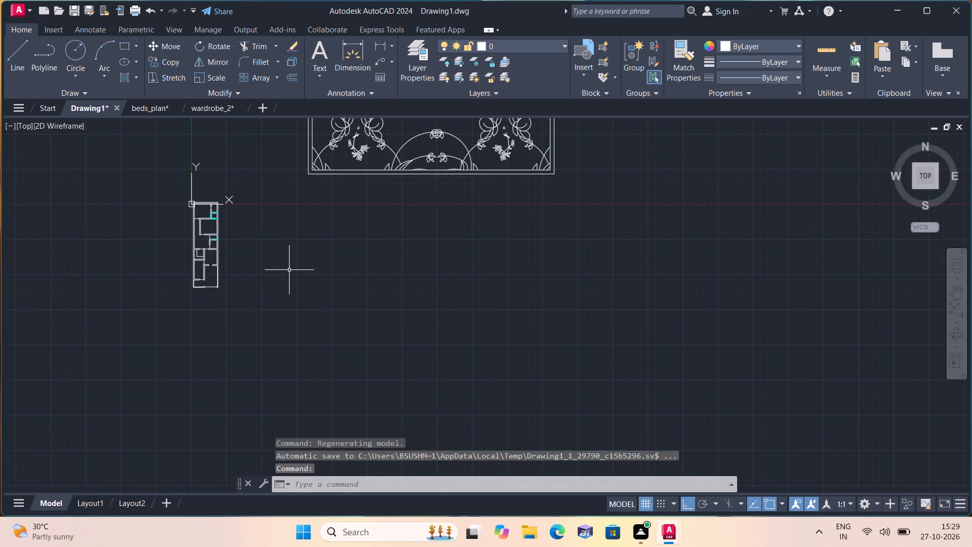
{"action": "key", "text": "ctrl+v"}
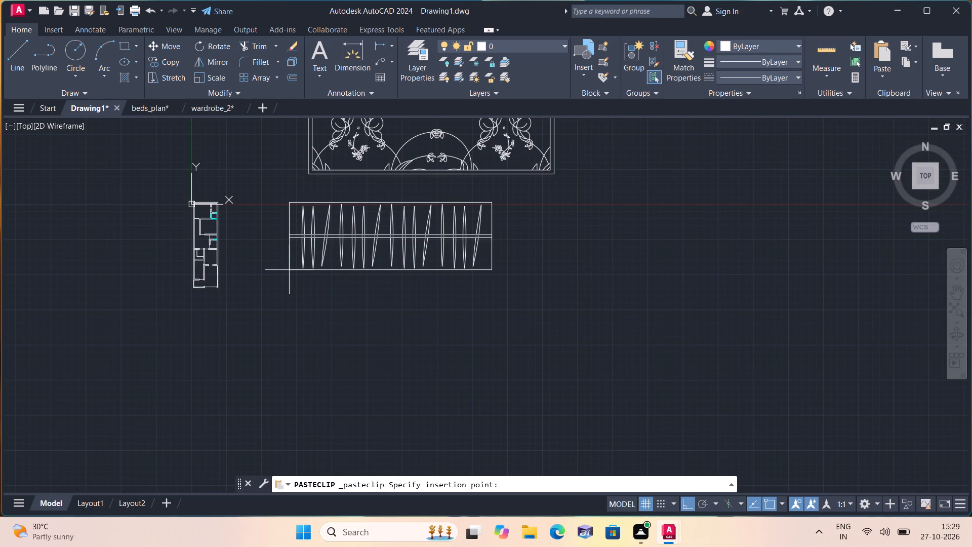
{"action": "left_click", "coordinate": [346, 300]}
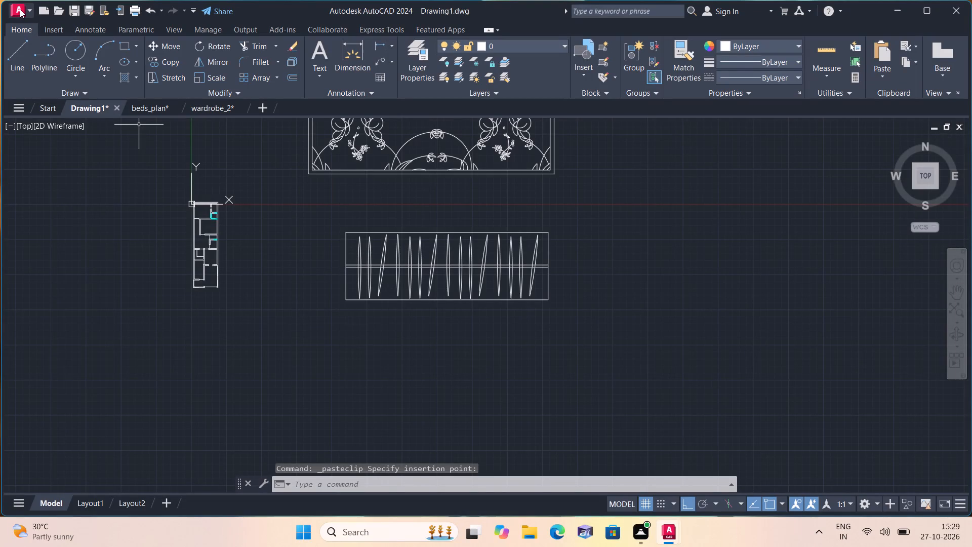
Open dining_sets.dwg and copy the six-chair dining set with the rounded rectangular marble-patterned table to the clipboard.
{"action": "left_click", "coordinate": [33, 8]}
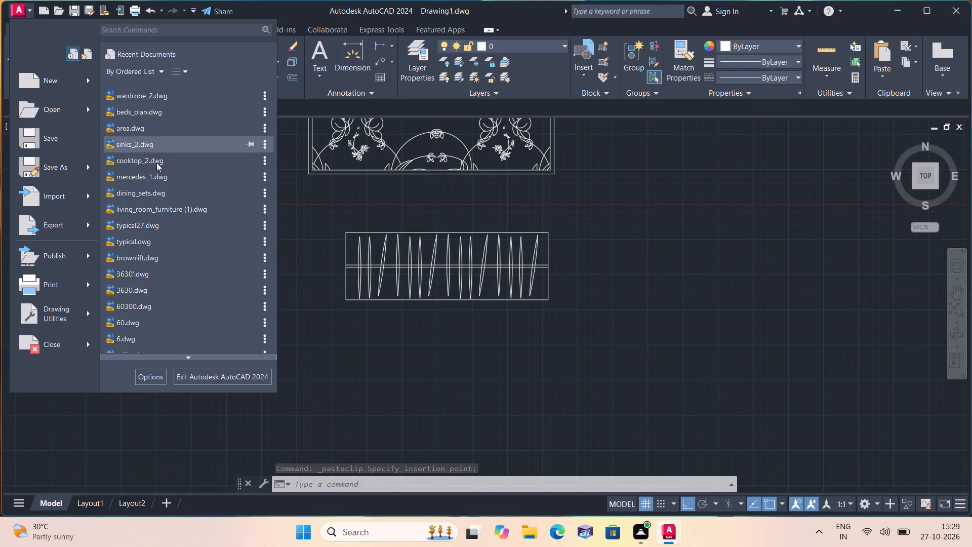
{"action": "left_click", "coordinate": [137, 192]}
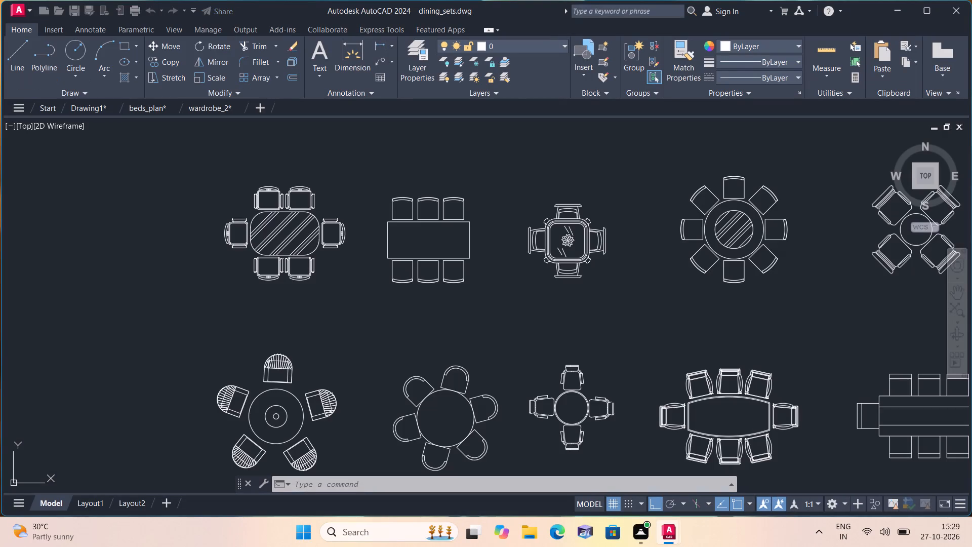
{"action": "middle_click_drag", "start_coordinate": [319, 294], "coordinate": [288, 250]}
{"action": "scroll", "coordinate": [318, 293], "scroll_direction": "down", "scroll_amount": 2}
{"action": "scroll", "coordinate": [286, 330], "scroll_direction": "down", "scroll_amount": 1}
{"action": "middle_click_drag", "start_coordinate": [286, 330], "coordinate": [286, 313]}
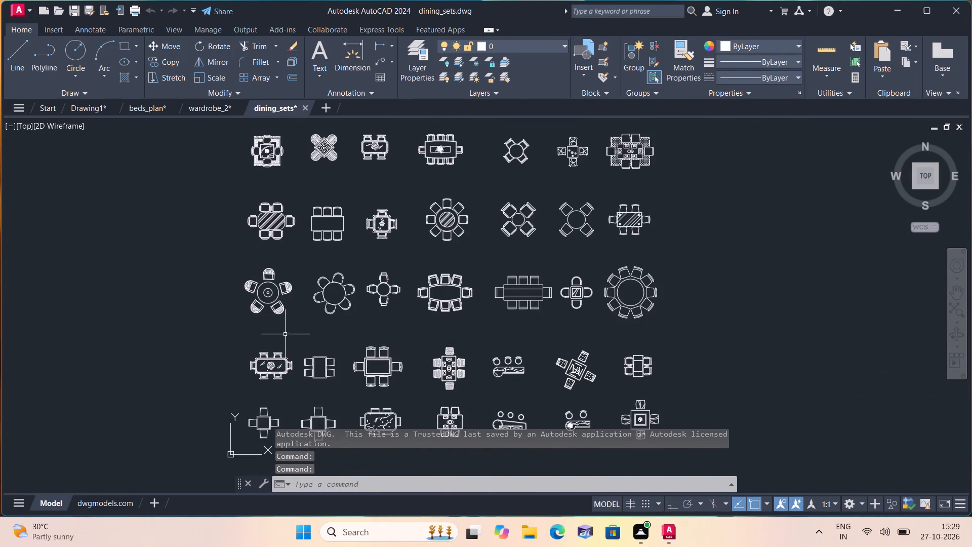
{"action": "middle_click_drag", "start_coordinate": [286, 313], "coordinate": [326, 223]}
{"action": "scroll", "coordinate": [371, 286], "scroll_direction": "up", "scroll_amount": 3}
{"action": "scroll", "coordinate": [440, 297], "scroll_direction": "up", "scroll_amount": 1}
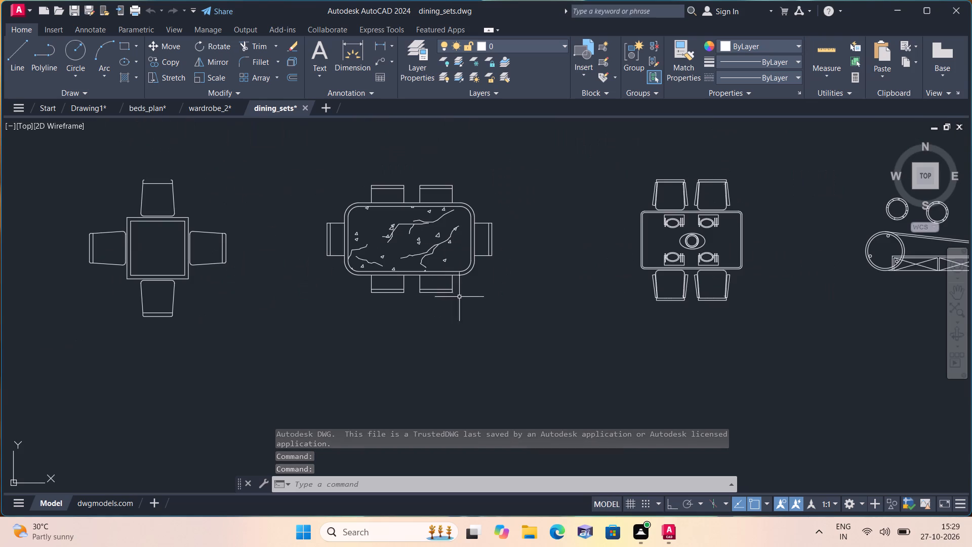
{"action": "left_click", "coordinate": [492, 290]}
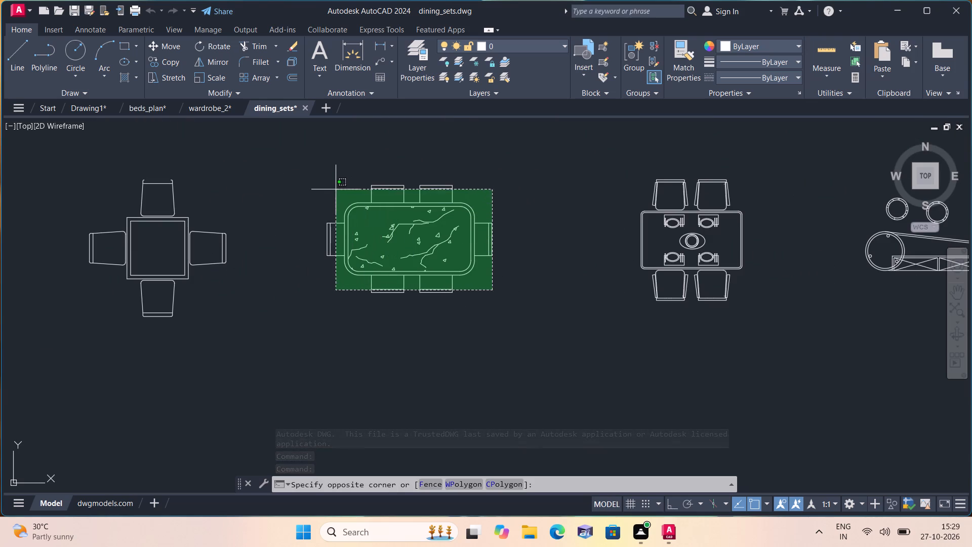
{"action": "left_click", "coordinate": [314, 175]}
{"action": "left_click", "coordinate": [461, 309]}
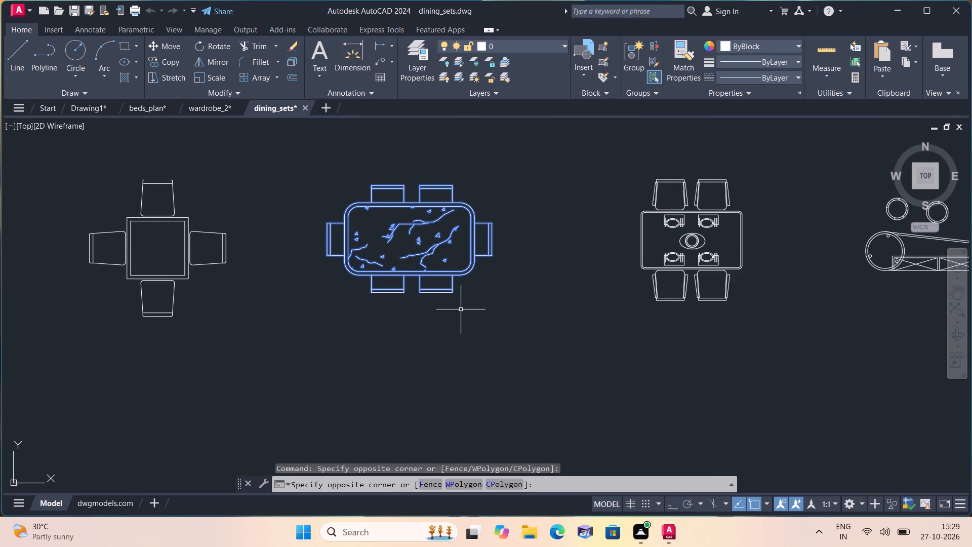
{"action": "left_click", "coordinate": [365, 276]}
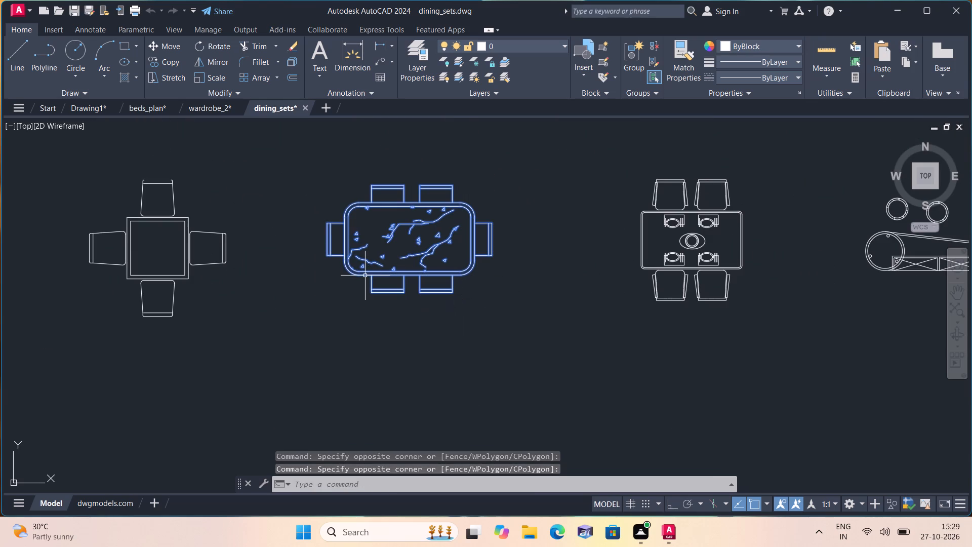
{"action": "key", "text": "ctrl+c"}
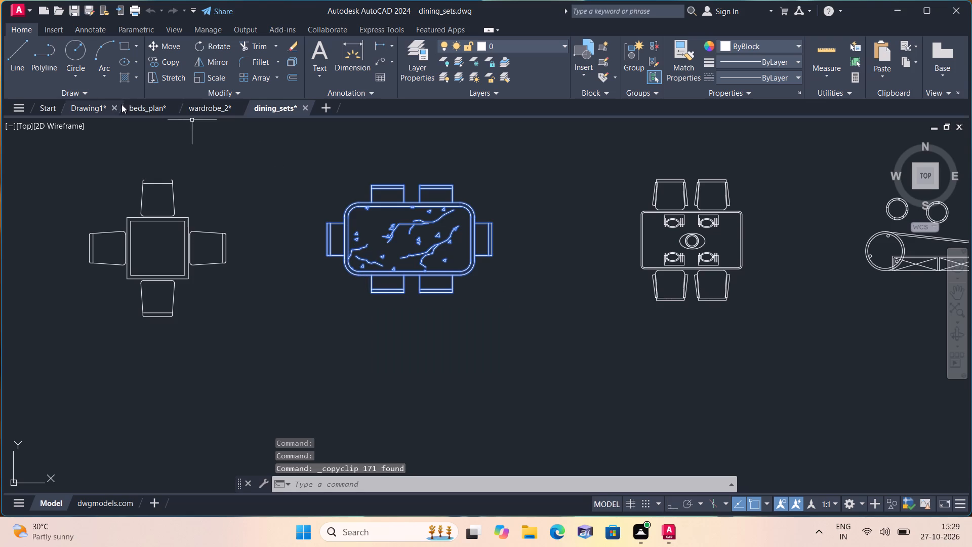
Switch to Drawing1 and paste the six-chair dining set directly below the wardrobe.
{"action": "left_click", "coordinate": [89, 108]}
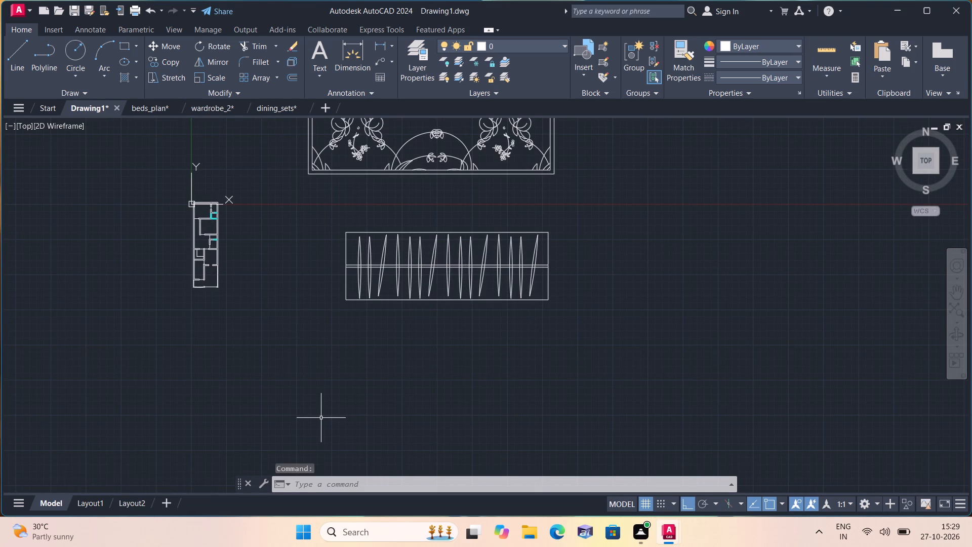
{"action": "key", "text": "ctrl+v"}
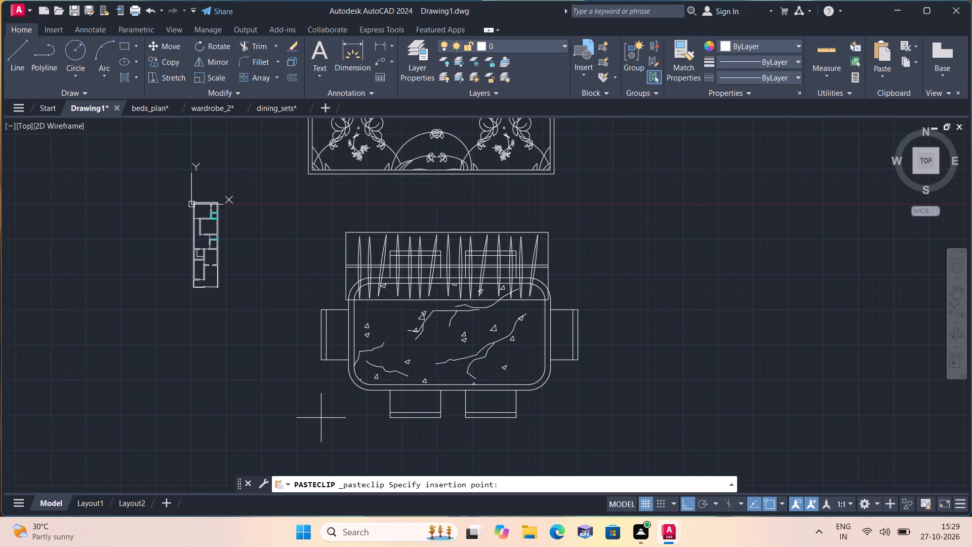
{"action": "middle_click_drag", "start_coordinate": [288, 447], "coordinate": [286, 336]}
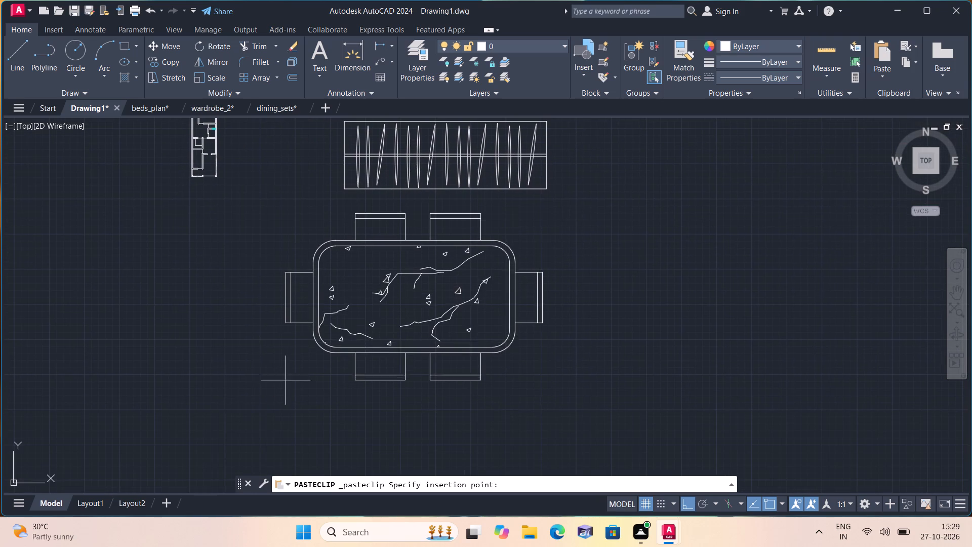
{"action": "left_click", "coordinate": [287, 384]}
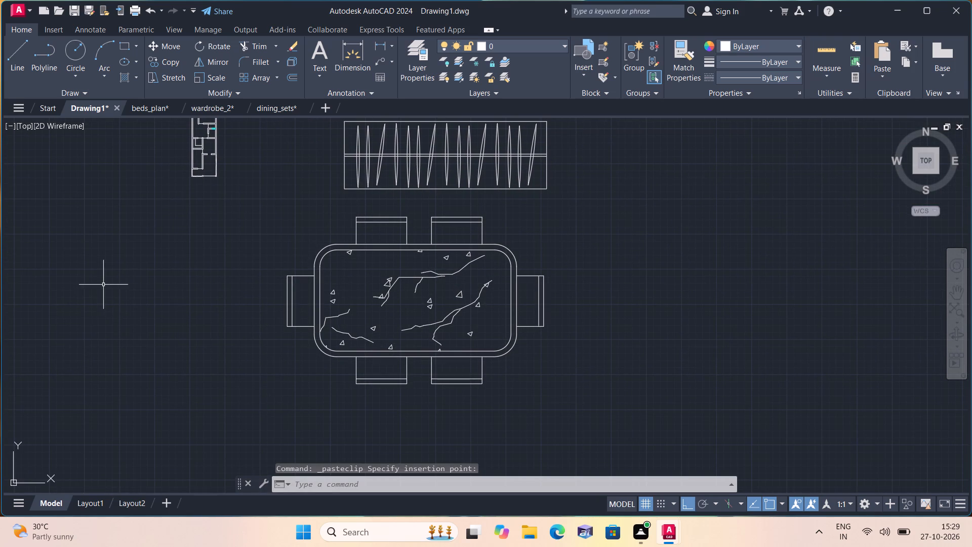
Open living_room_furniture (1).dwg and copy the narrower bottom-row two-seat sofa with three cushions to the clipboard.
{"action": "middle_click_drag", "start_coordinate": [105, 277], "coordinate": [140, 362]}
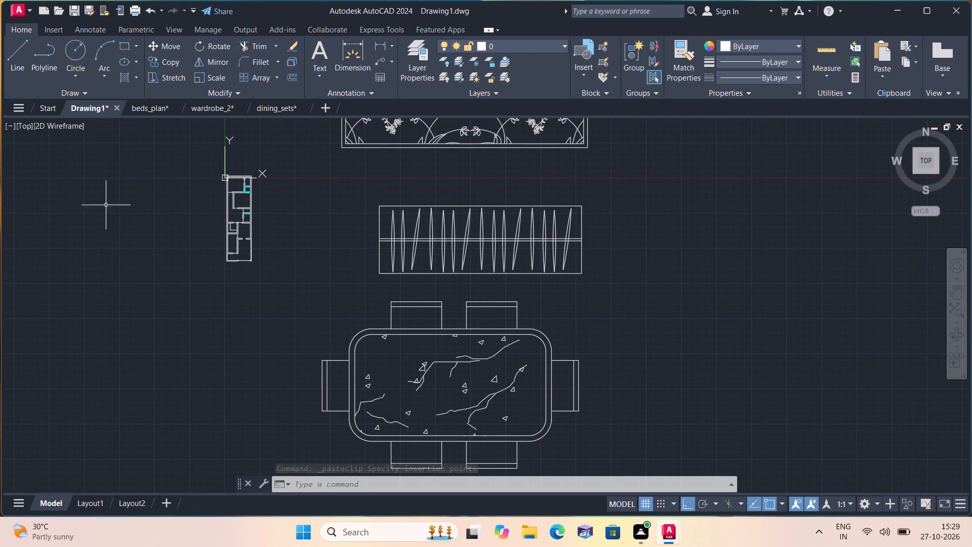
{"action": "left_click", "coordinate": [19, 12]}
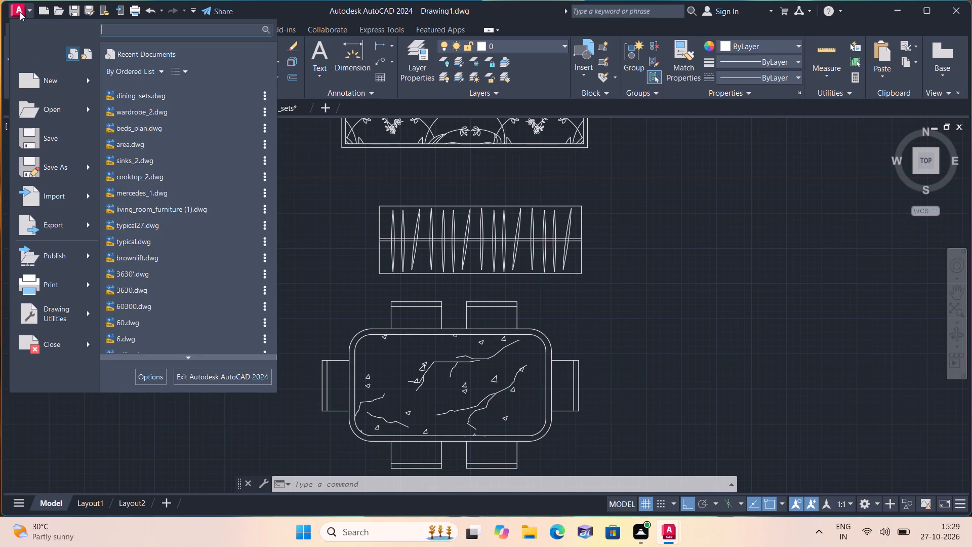
{"action": "left_click", "coordinate": [142, 206]}
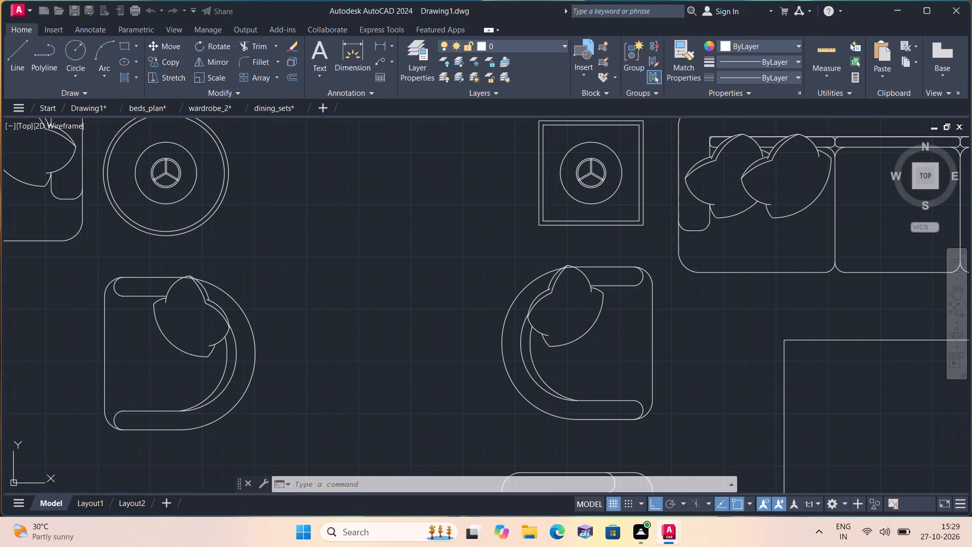
{"action": "scroll", "coordinate": [398, 337], "scroll_direction": "down", "scroll_amount": 2}
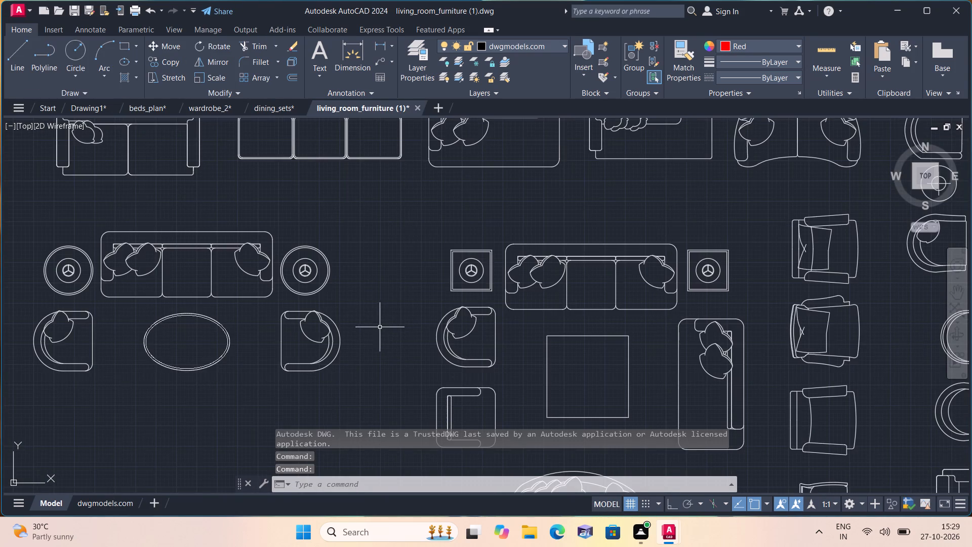
{"action": "scroll", "coordinate": [368, 312], "scroll_direction": "down", "scroll_amount": 1}
{"action": "middle_click_drag", "start_coordinate": [366, 312], "coordinate": [328, 342]}
{"action": "scroll", "coordinate": [438, 333], "scroll_direction": "down", "scroll_amount": 1}
{"action": "middle_click_drag", "start_coordinate": [438, 333], "coordinate": [412, 289]}
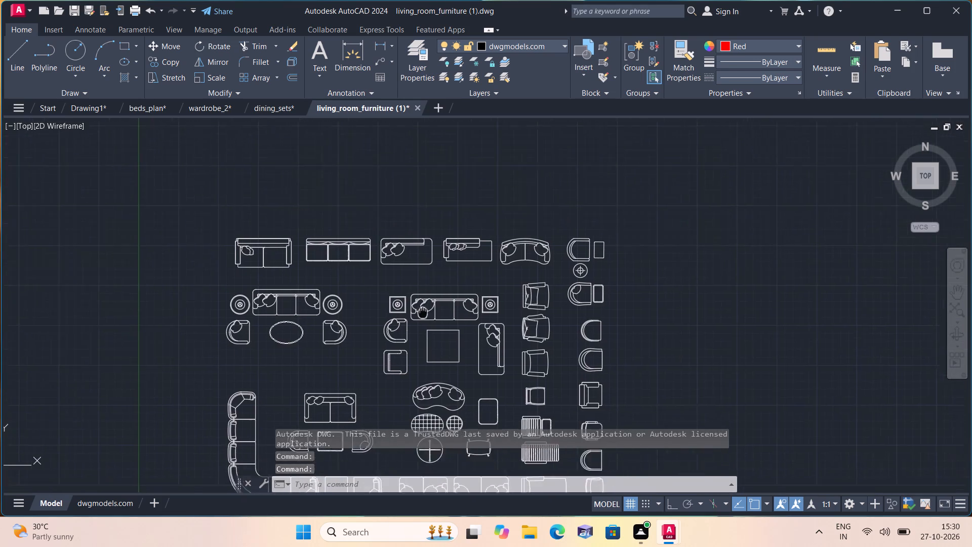
{"action": "middle_click_drag", "start_coordinate": [412, 289], "coordinate": [403, 250]}
{"action": "middle_click_drag", "start_coordinate": [393, 226], "coordinate": [396, 194]}
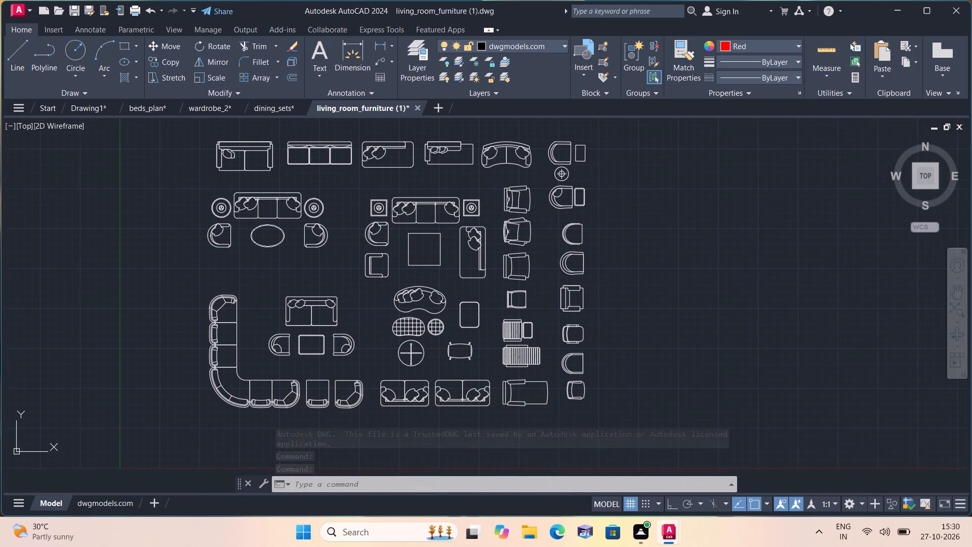
{"action": "scroll", "coordinate": [413, 408], "scroll_direction": "up", "scroll_amount": 3}
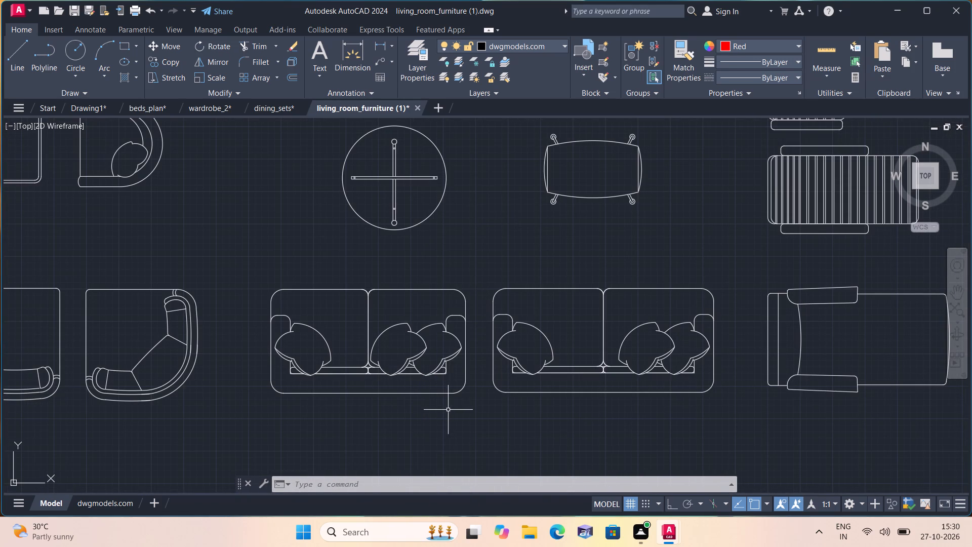
{"action": "left_click", "coordinate": [461, 410]}
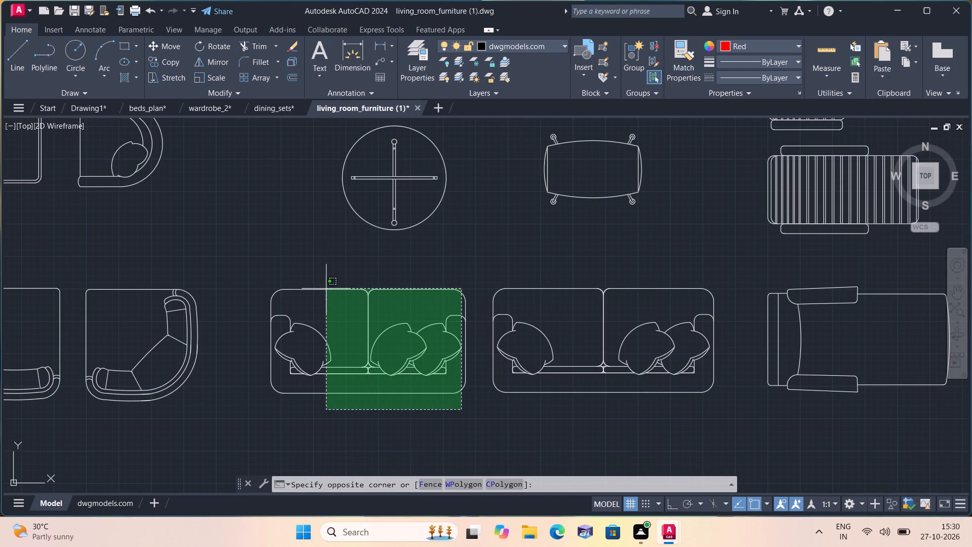
{"action": "left_click", "coordinate": [267, 271]}
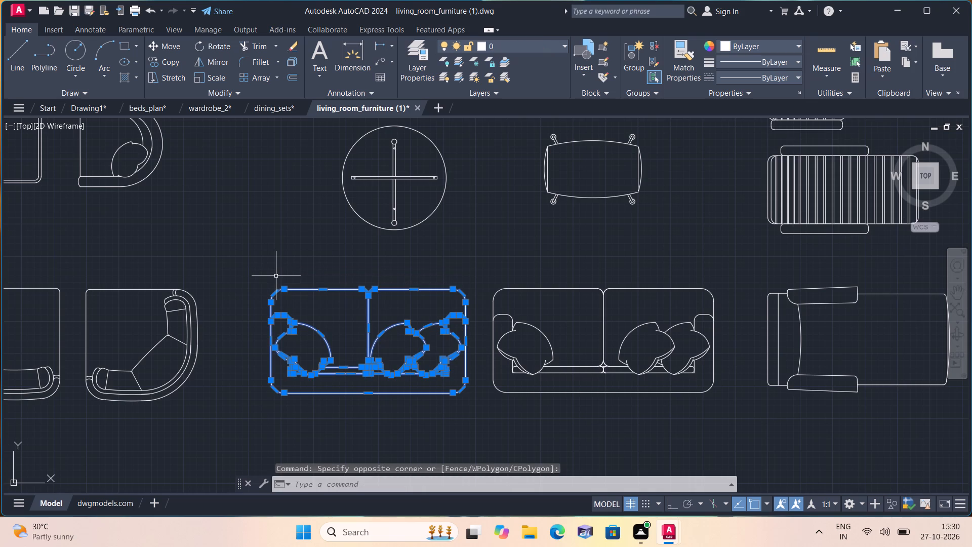
{"action": "key", "text": "ctrl+c"}
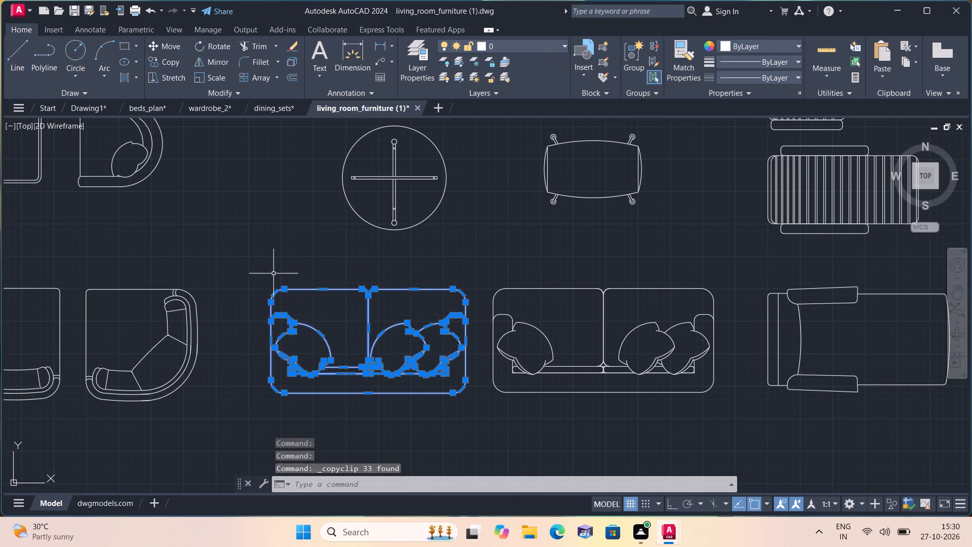
Switch to Drawing1 and paste the two-seat sofa below the floor plan, to the left of the dining set.
{"action": "left_click", "coordinate": [91, 105]}
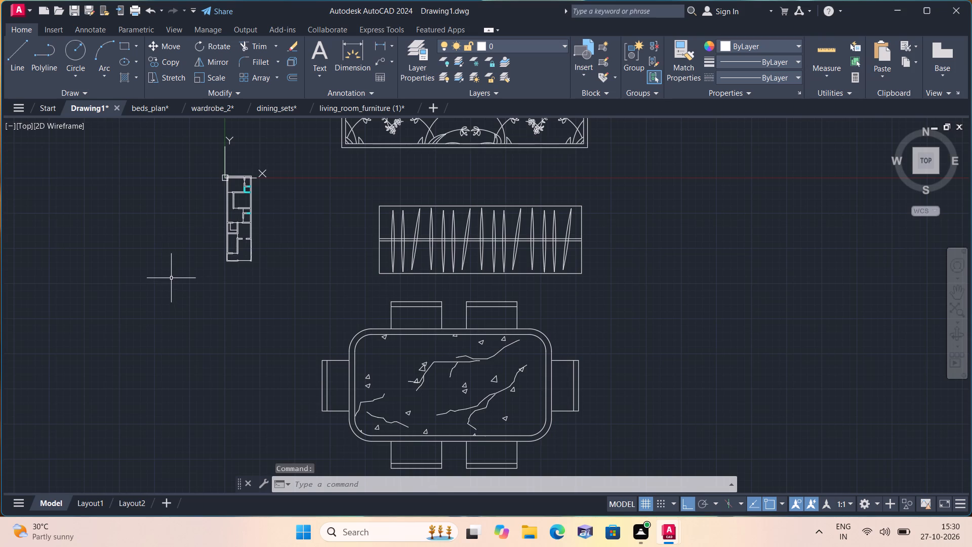
{"action": "key", "text": "ctrl+v"}
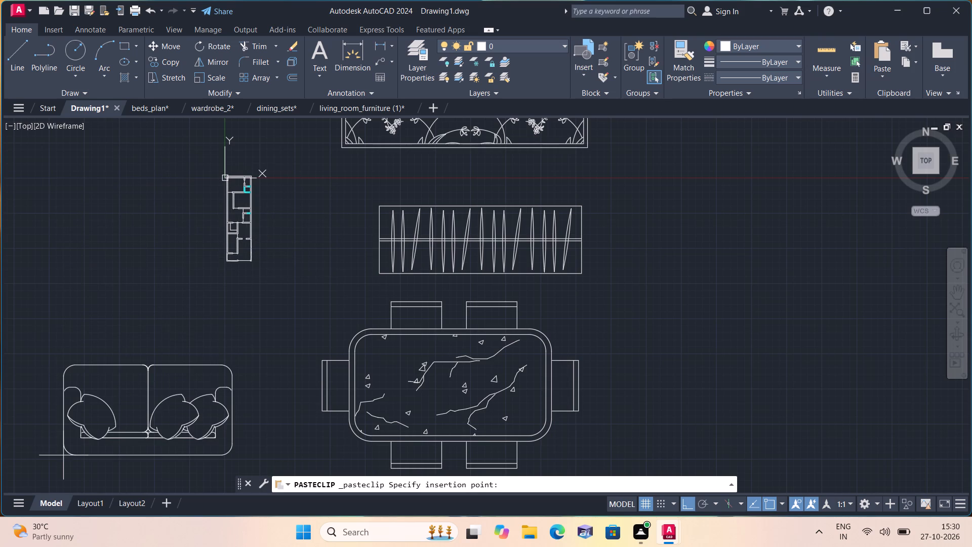
{"action": "left_click", "coordinate": [63, 451]}
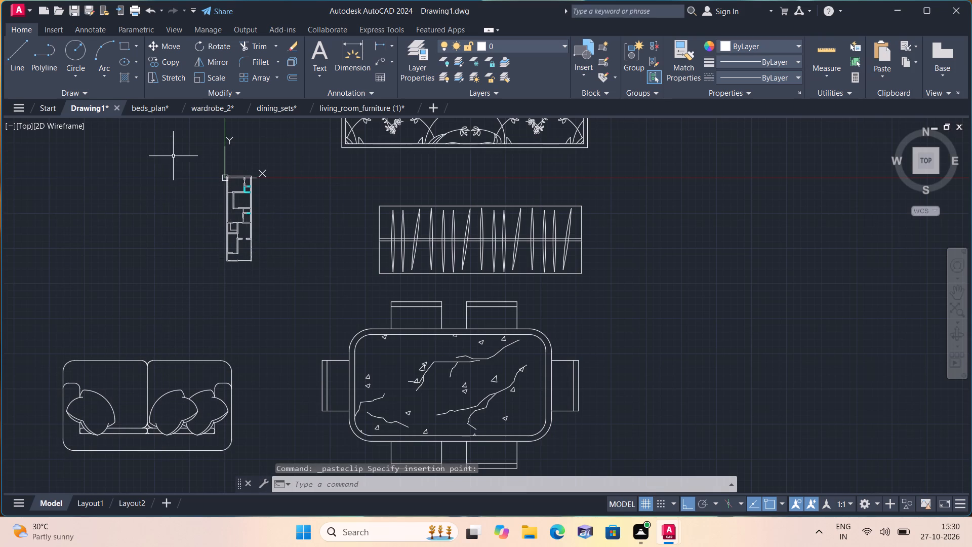
Switch to living_room_furniture (1).dwg and copy the large L-shaped sofa and the rectangular coffee table between the two armchairs to the clipboard.
{"action": "left_click", "coordinate": [357, 106]}
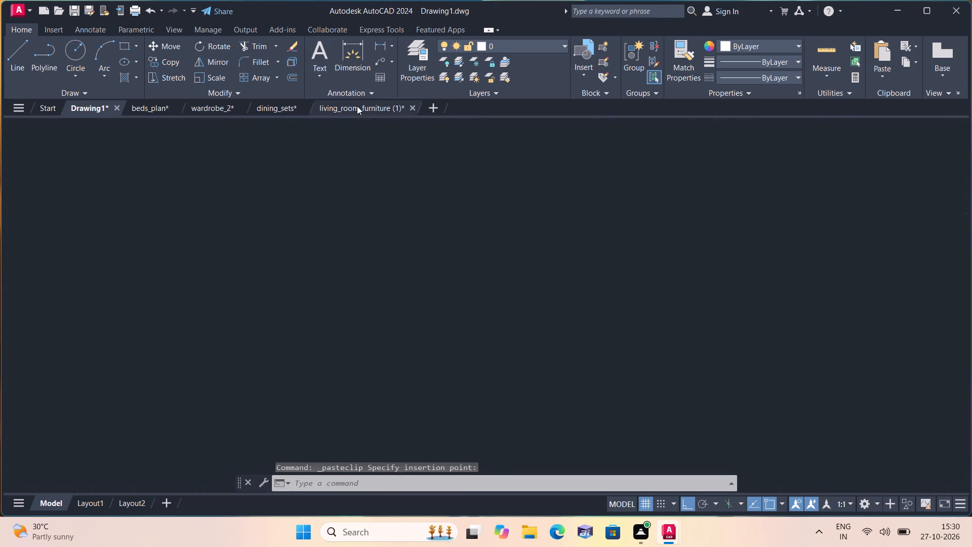
{"action": "scroll", "coordinate": [309, 288], "scroll_direction": "down", "scroll_amount": 2}
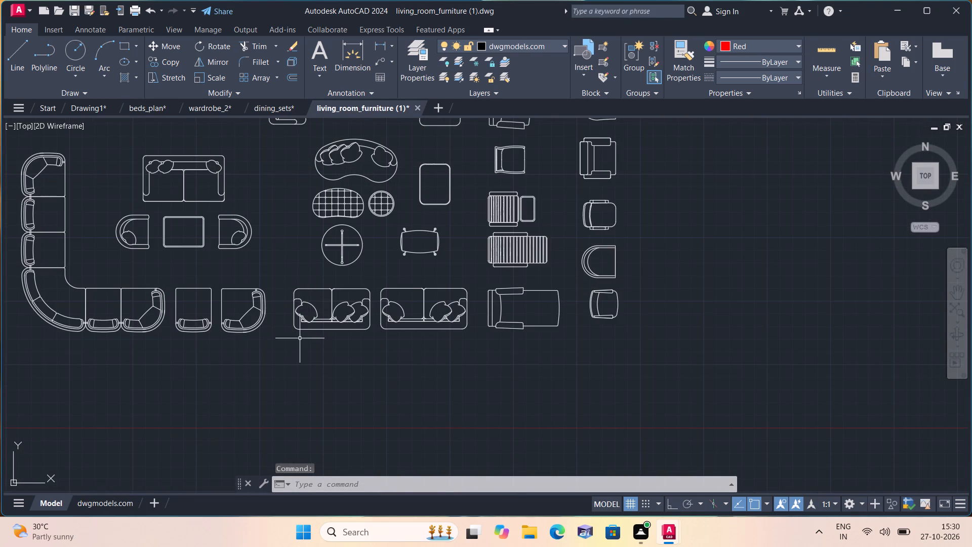
{"action": "middle_click_drag", "start_coordinate": [279, 335], "coordinate": [404, 359]}
{"action": "scroll", "coordinate": [256, 358], "scroll_direction": "up", "scroll_amount": 2}
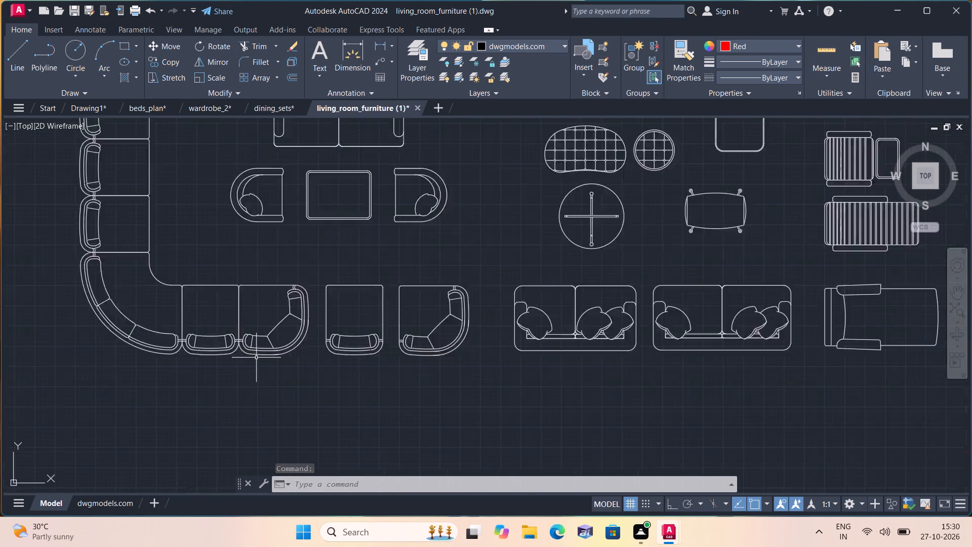
{"action": "left_click", "coordinate": [328, 346]}
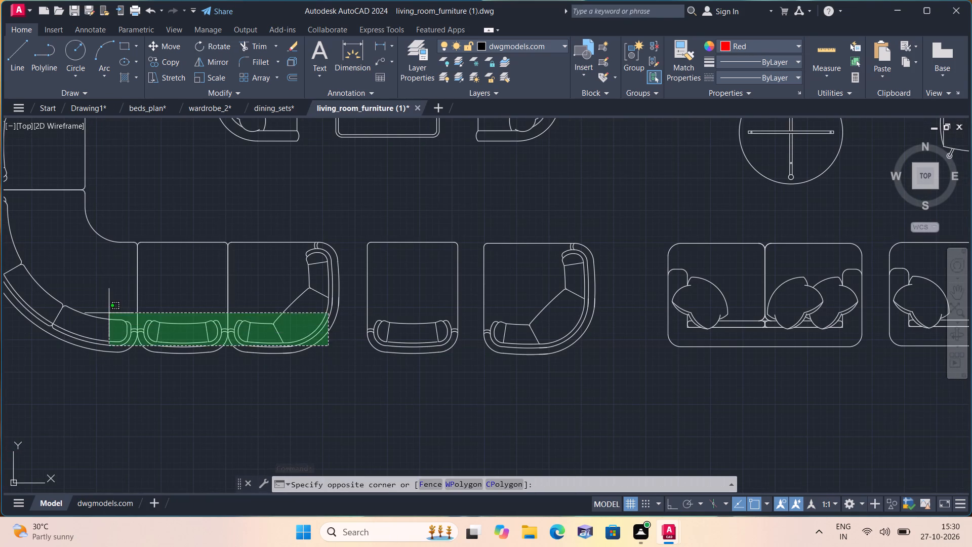
{"action": "scroll", "coordinate": [104, 310], "scroll_direction": "down", "scroll_amount": 1}
{"action": "middle_click_drag", "start_coordinate": [104, 310], "coordinate": [228, 367]}
{"action": "scroll", "coordinate": [230, 371], "scroll_direction": "up", "scroll_amount": 1}
{"action": "left_click", "coordinate": [76, 261]}
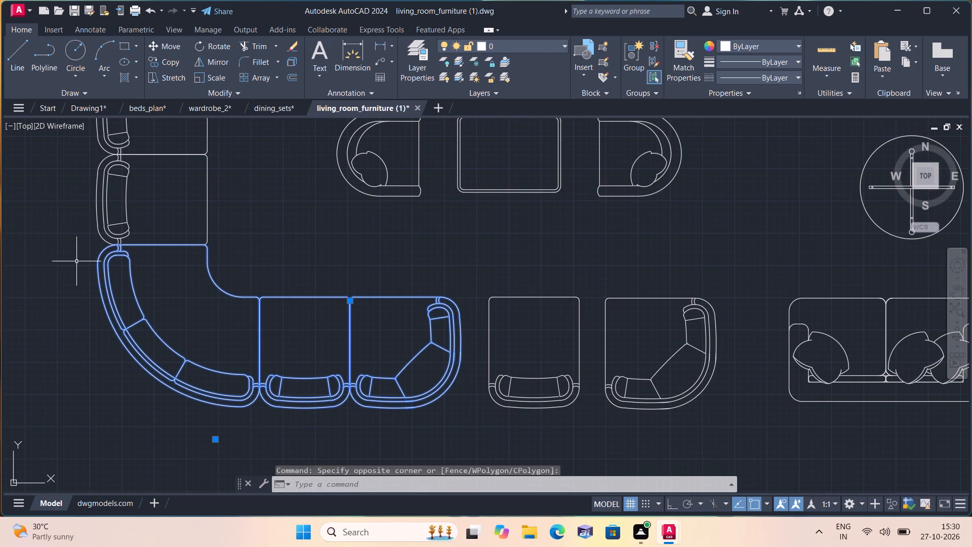
{"action": "scroll", "coordinate": [195, 314], "scroll_direction": "down", "scroll_amount": 2}
{"action": "left_click", "coordinate": [216, 267]}
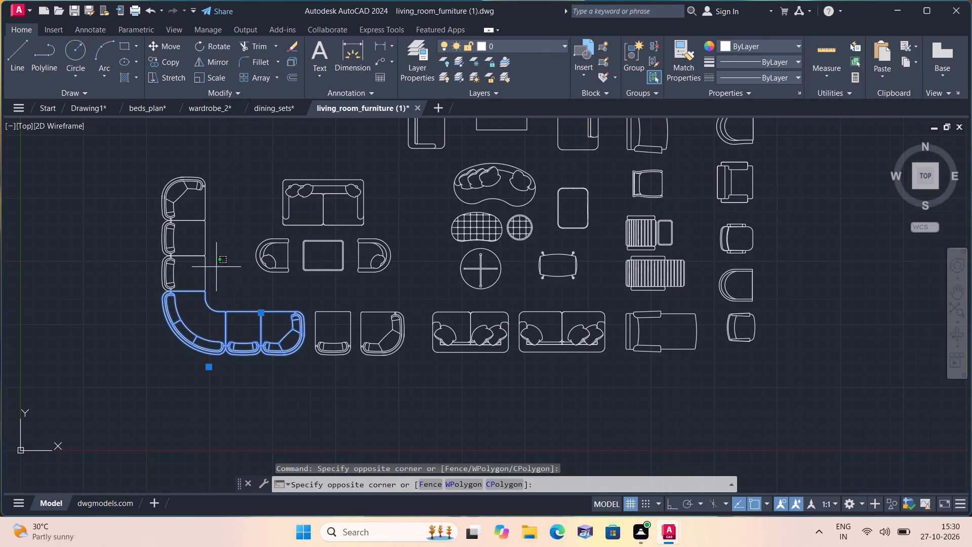
{"action": "left_click", "coordinate": [152, 175]}
{"action": "scroll", "coordinate": [173, 213], "scroll_direction": "down", "scroll_amount": 1}
{"action": "middle_click_drag", "start_coordinate": [173, 213], "coordinate": [165, 246]}
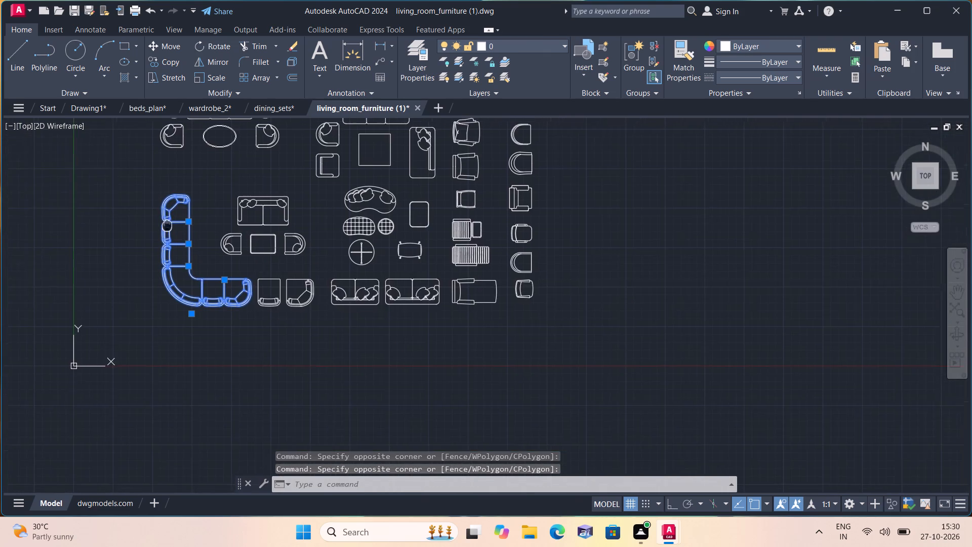
{"action": "middle_click_drag", "start_coordinate": [165, 246], "coordinate": [166, 330]}
{"action": "scroll", "coordinate": [252, 245], "scroll_direction": "down", "scroll_amount": 2}
{"action": "scroll", "coordinate": [247, 282], "scroll_direction": "up", "scroll_amount": 3}
{"action": "scroll", "coordinate": [302, 322], "scroll_direction": "up", "scroll_amount": 1}
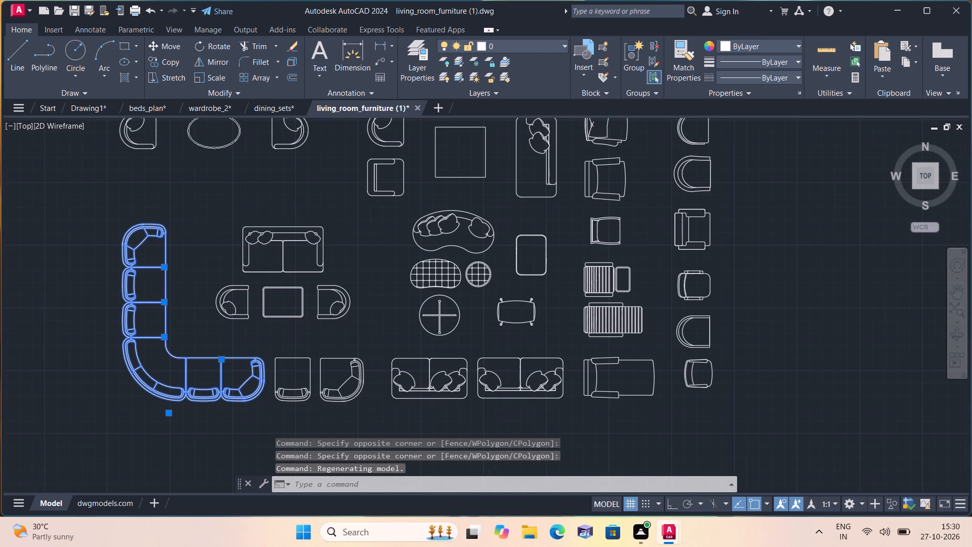
{"action": "scroll", "coordinate": [294, 319], "scroll_direction": "down", "scroll_amount": 3}
{"action": "scroll", "coordinate": [290, 284], "scroll_direction": "up", "scroll_amount": 4}
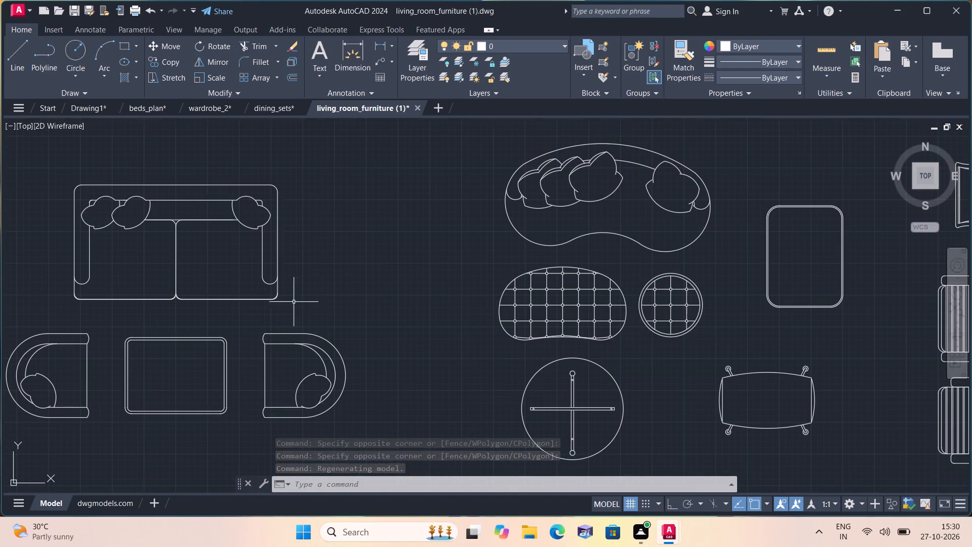
{"action": "left_click", "coordinate": [239, 407]}
{"action": "left_click", "coordinate": [213, 362]}
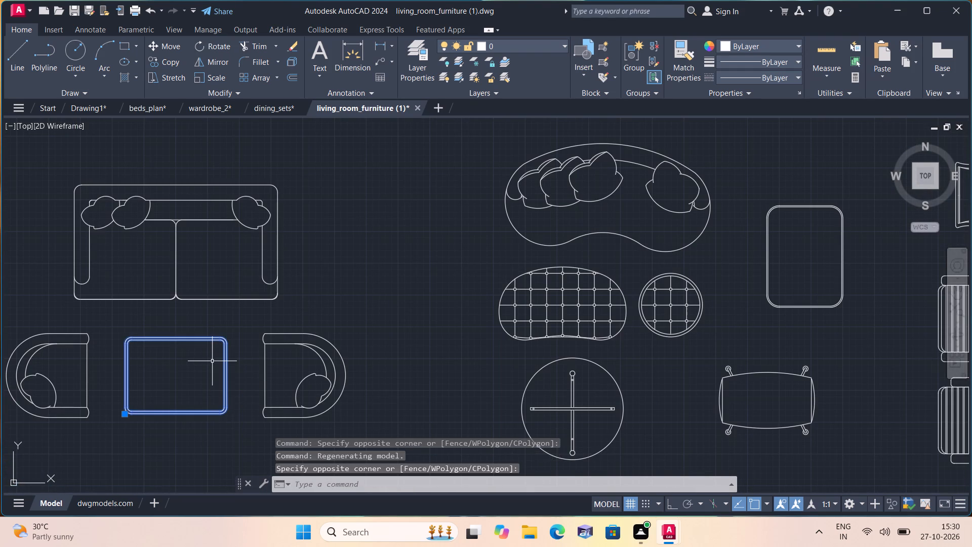
{"action": "key", "text": "ctrl+c"}
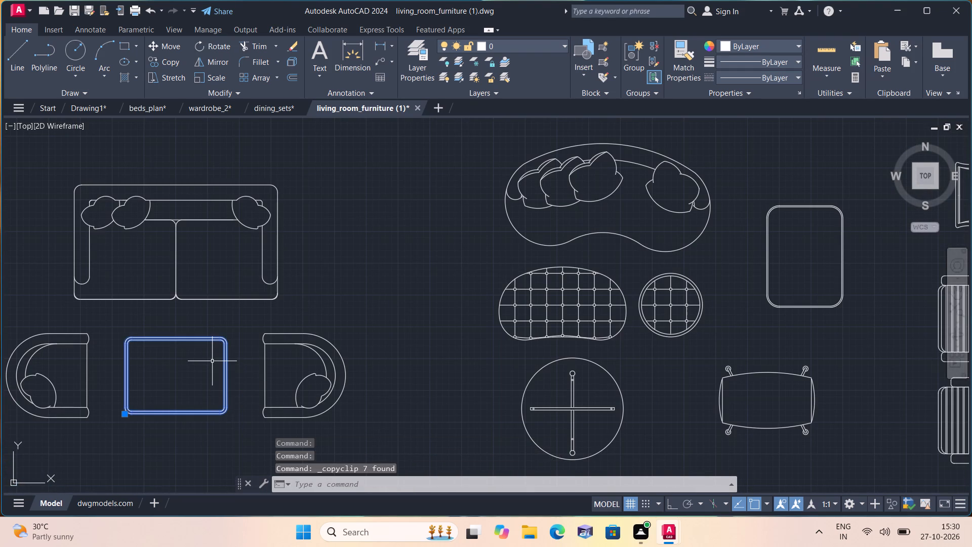
Switch to Drawing1 and paste the L-shaped sofa and coffee table above the floor plan, to the left of the bed.
{"action": "scroll", "coordinate": [212, 361], "scroll_direction": "up", "scroll_amount": 1}
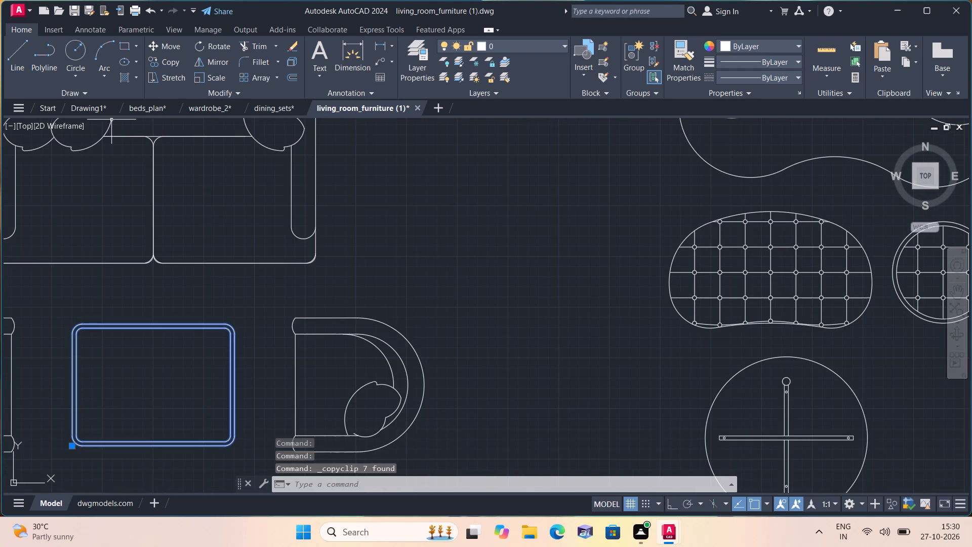
{"action": "scroll", "coordinate": [144, 238], "scroll_direction": "down", "scroll_amount": 2}
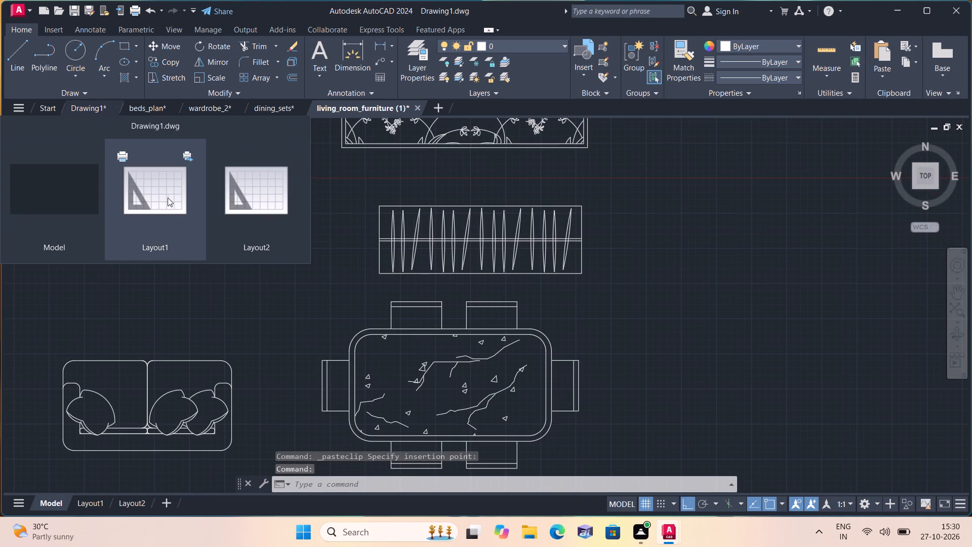
{"action": "scroll", "coordinate": [184, 297], "scroll_direction": "down", "scroll_amount": 2}
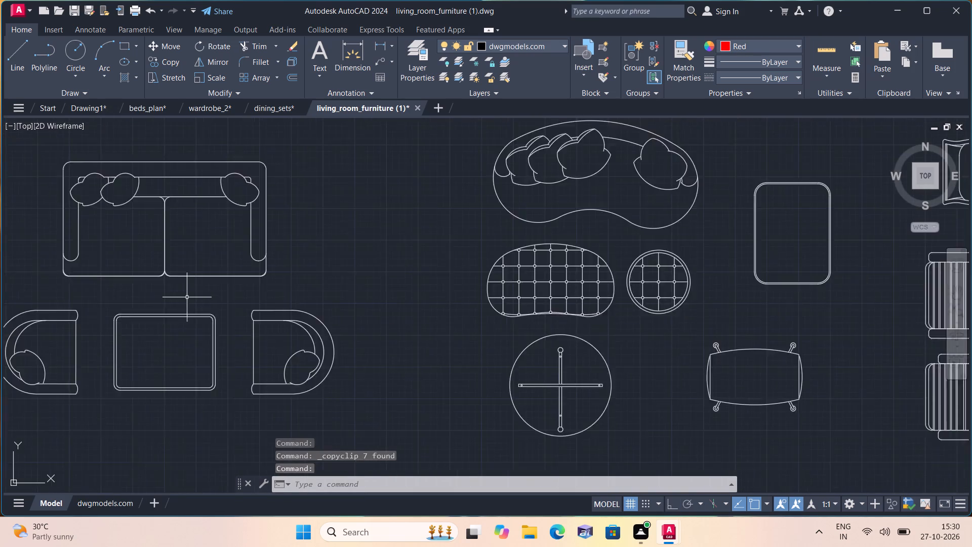
{"action": "scroll", "coordinate": [190, 300], "scroll_direction": "down", "scroll_amount": 2}
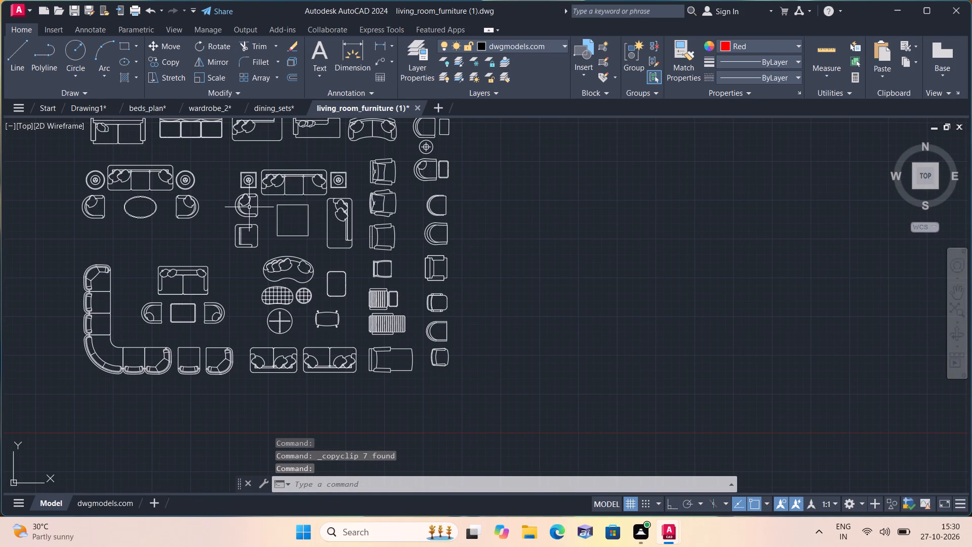
{"action": "left_click", "coordinate": [82, 104]}
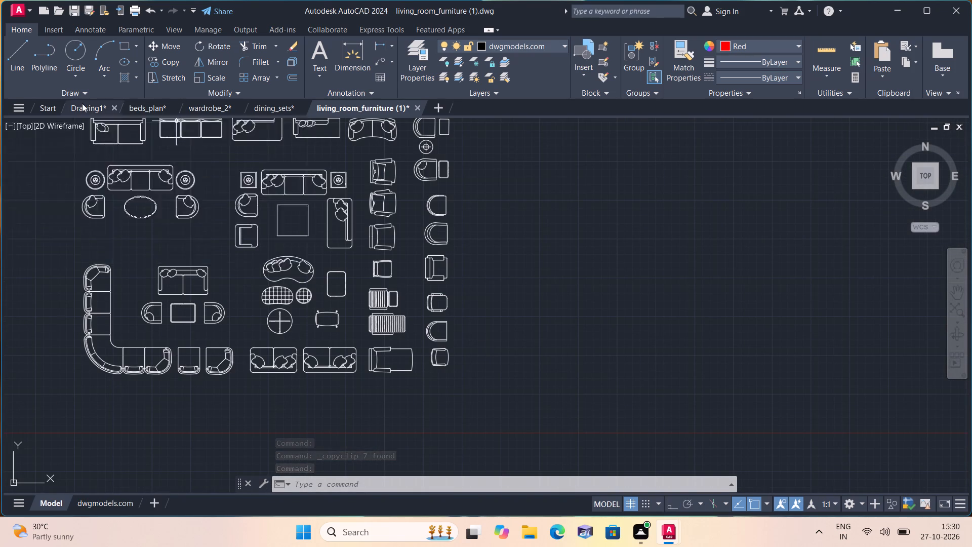
{"action": "scroll", "coordinate": [266, 297], "scroll_direction": "down", "scroll_amount": 2}
{"action": "middle_click_drag", "start_coordinate": [236, 276], "coordinate": [306, 360]}
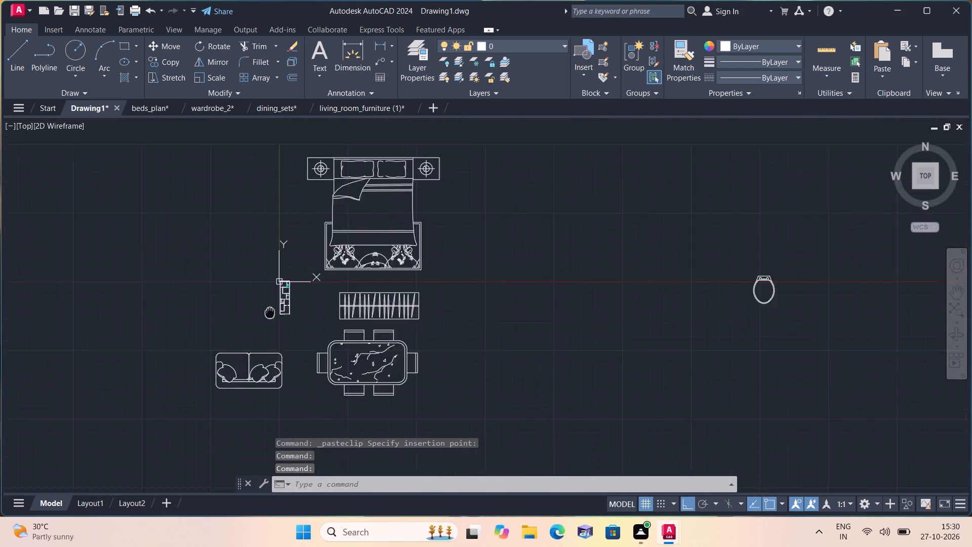
{"action": "middle_click_drag", "start_coordinate": [306, 360], "coordinate": [316, 374]}
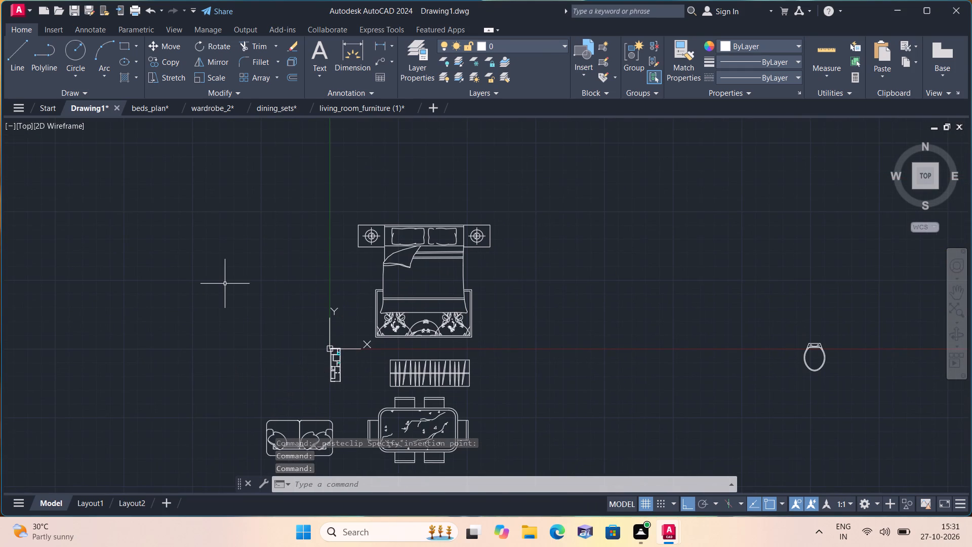
{"action": "key", "text": "ctrl+v"}
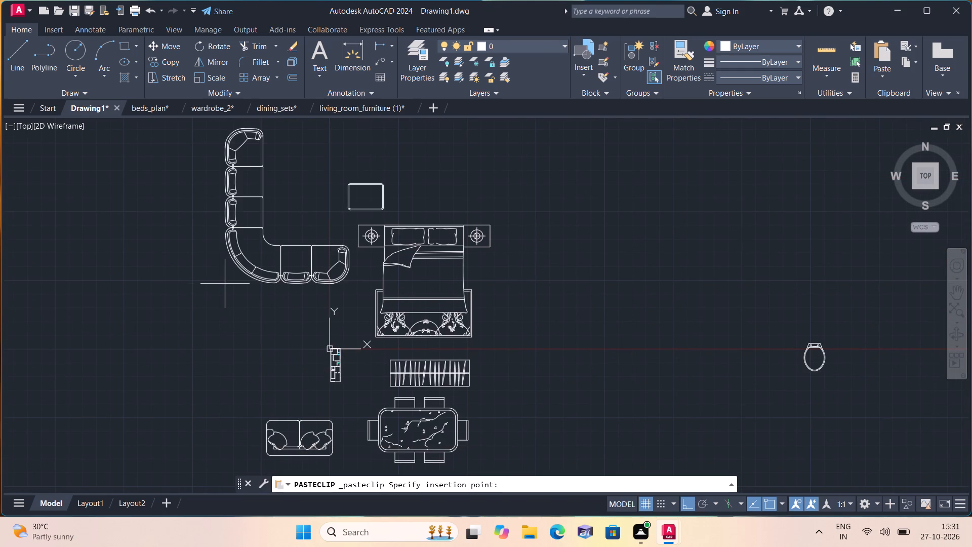
{"action": "left_click", "coordinate": [145, 298]}
{"action": "scroll", "coordinate": [151, 287], "scroll_direction": "down", "scroll_amount": 2}
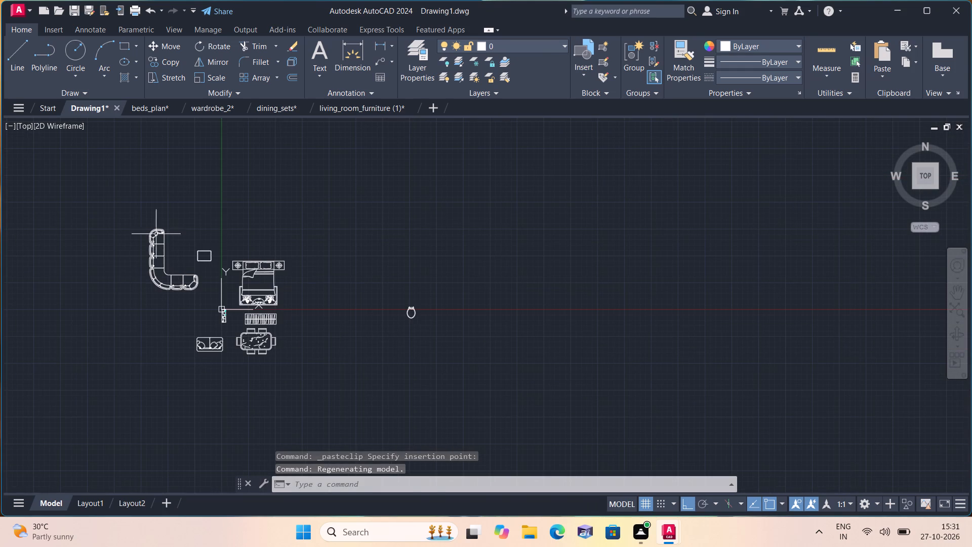
Open mercedes_1.dwg and copy the top view of the bottom-row SUV with the ribbed roof to the clipboard.
{"action": "left_click", "coordinate": [13, 10]}
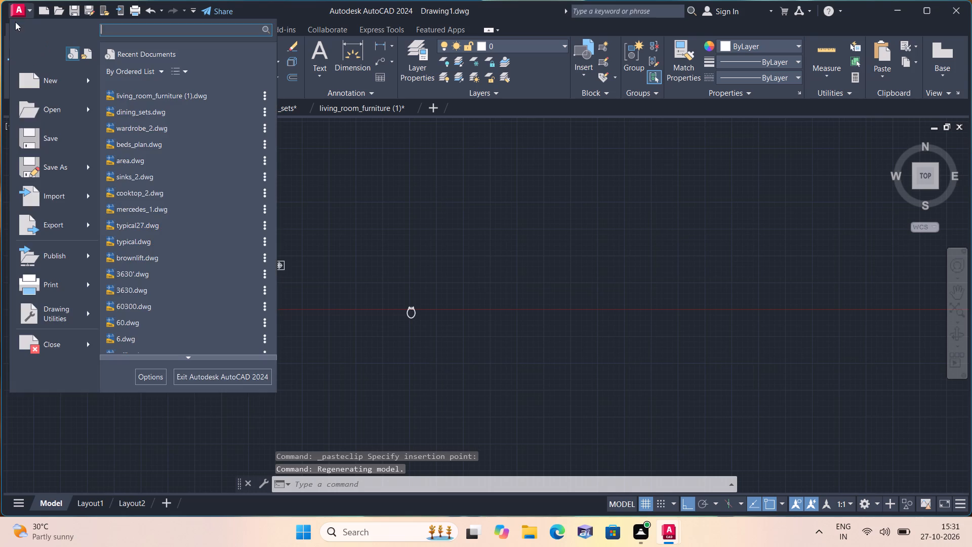
{"action": "left_click", "coordinate": [159, 204]}
{"action": "scroll", "coordinate": [424, 293], "scroll_direction": "down", "scroll_amount": 2}
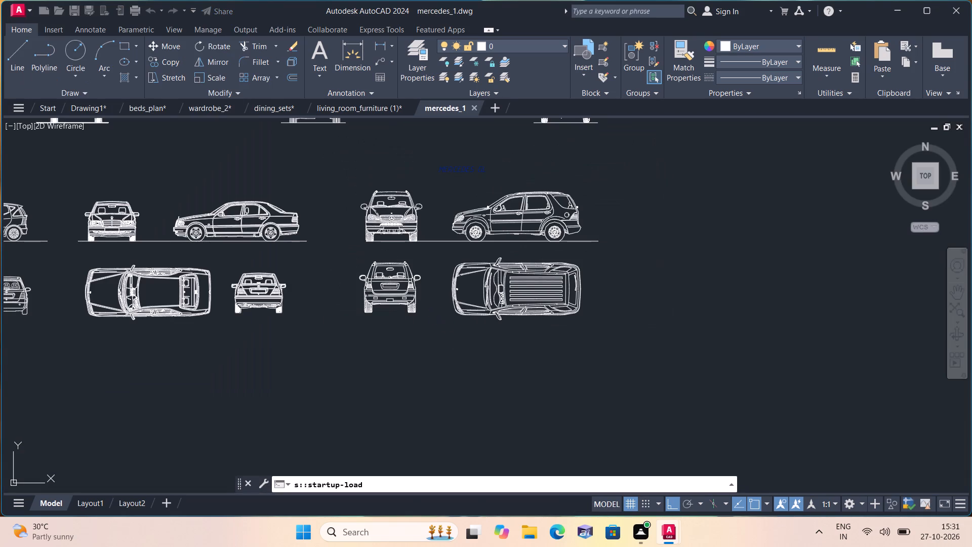
{"action": "scroll", "coordinate": [464, 328], "scroll_direction": "down", "scroll_amount": 1}
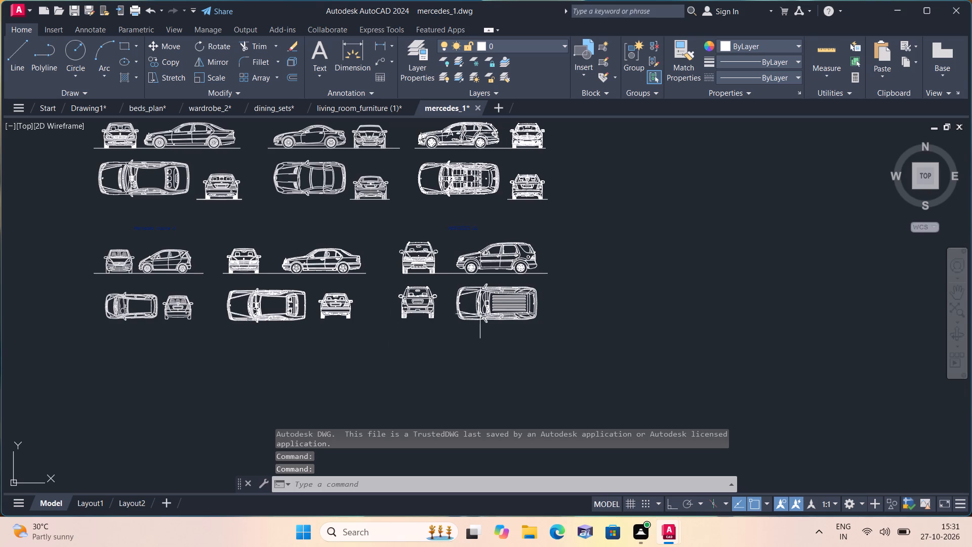
{"action": "scroll", "coordinate": [563, 310], "scroll_direction": "up", "scroll_amount": 2}
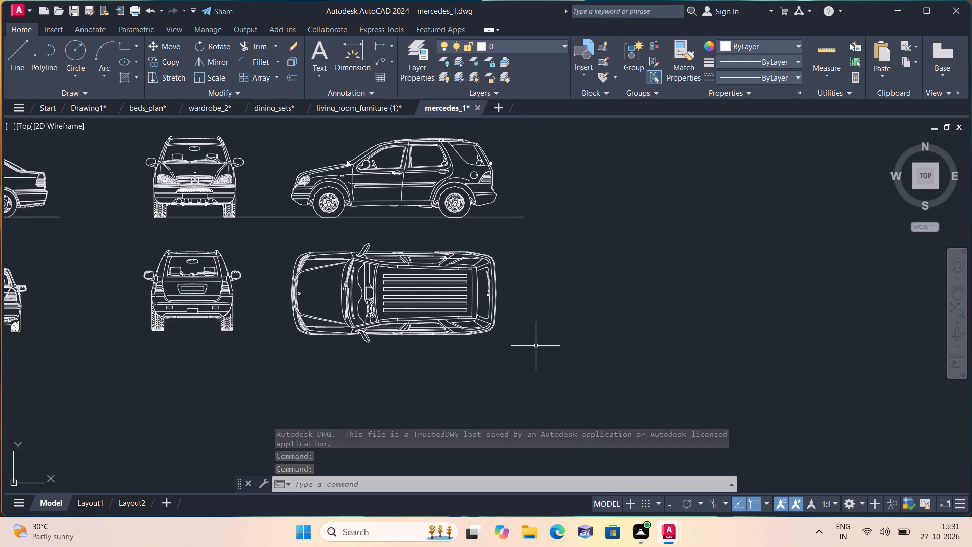
{"action": "left_click", "coordinate": [536, 349]}
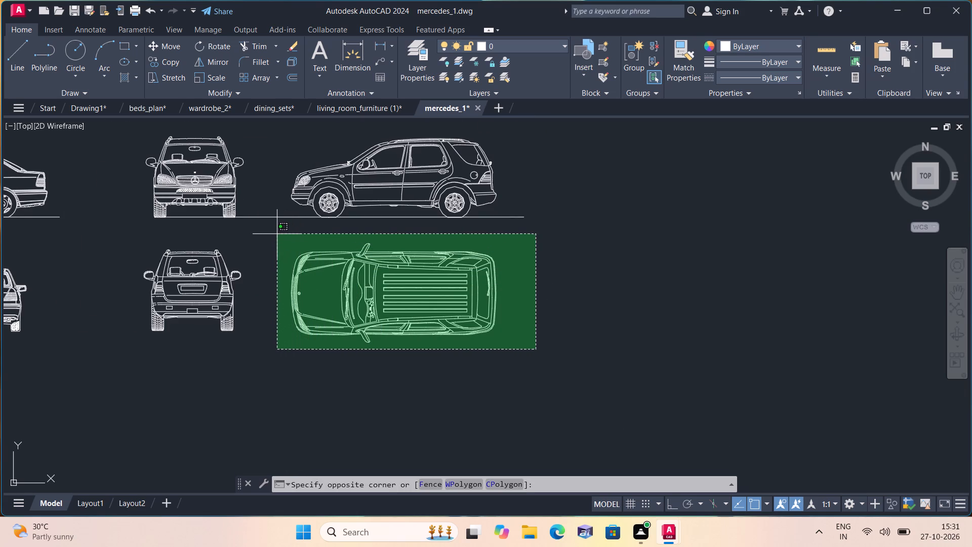
{"action": "left_click", "coordinate": [281, 234]}
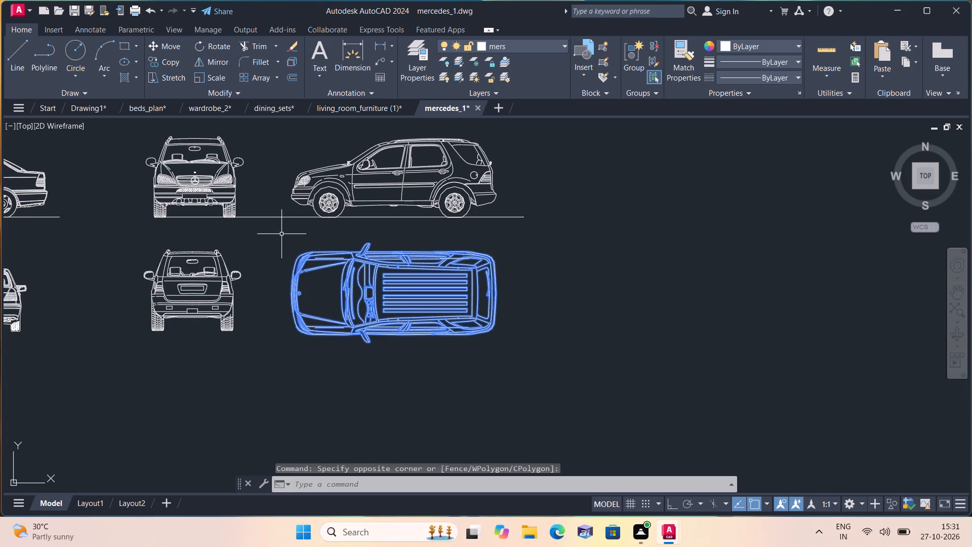
{"action": "key", "text": "ctrl+c"}
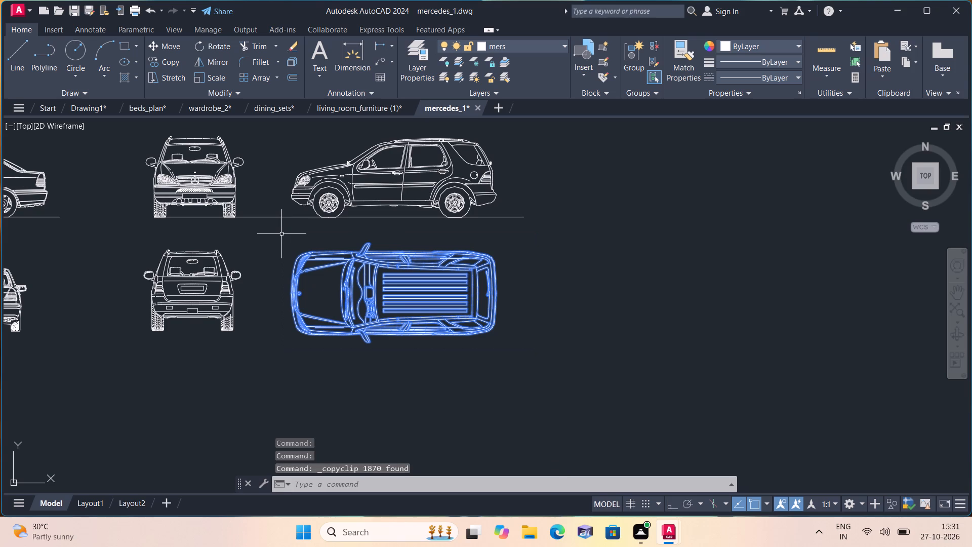
Switch to Drawing1 and paste the SUV top view in the empty area above the bed.
{"action": "left_click", "coordinate": [90, 103]}
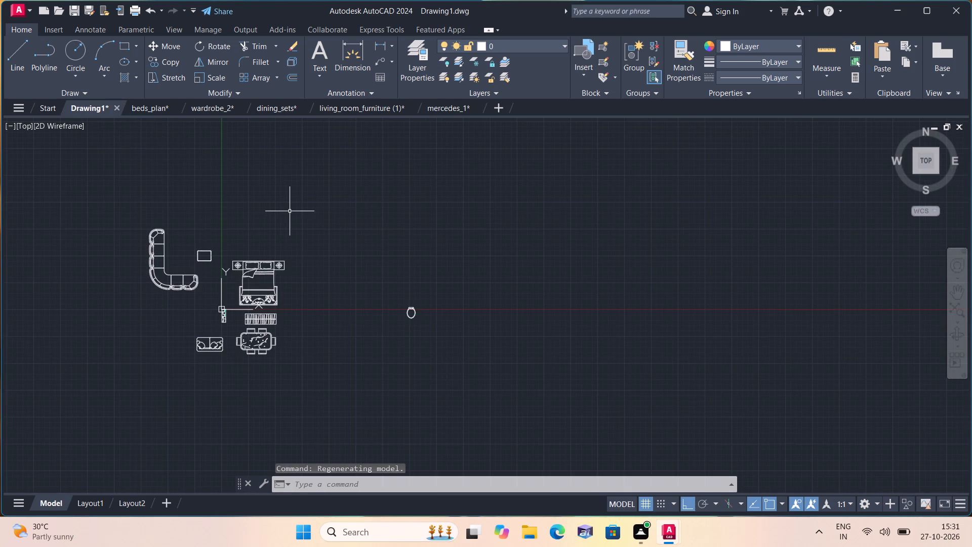
{"action": "key", "text": "ctrl+v"}
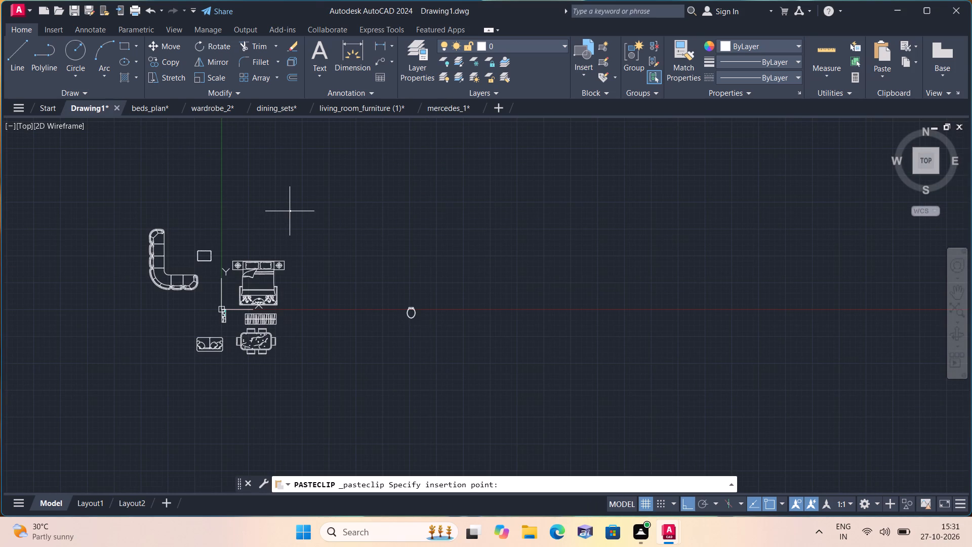
{"action": "scroll", "coordinate": [278, 232], "scroll_direction": "up", "scroll_amount": 5}
{"action": "left_click", "coordinate": [267, 242]}
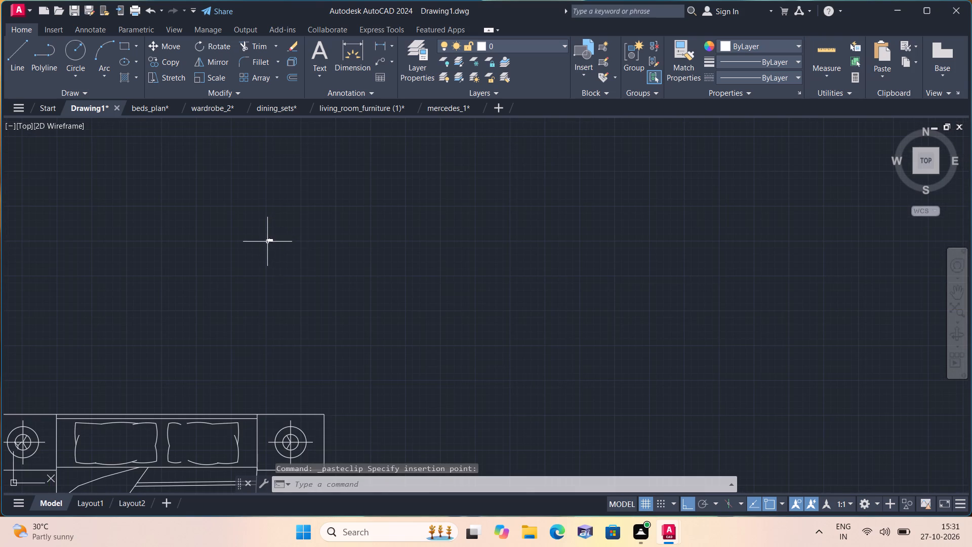
Scale up the pasted SUV freehand to about a quarter of the overall width of the bed with its nightstands.
{"action": "left_click", "coordinate": [309, 265]}
{"action": "left_click", "coordinate": [248, 216]}
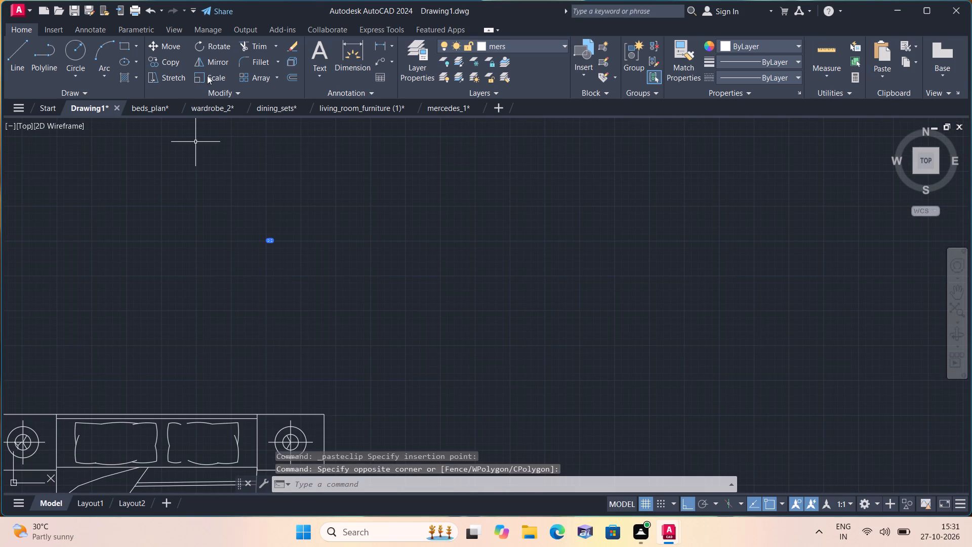
{"action": "left_click", "coordinate": [212, 78]}
{"action": "left_click", "coordinate": [274, 239]}
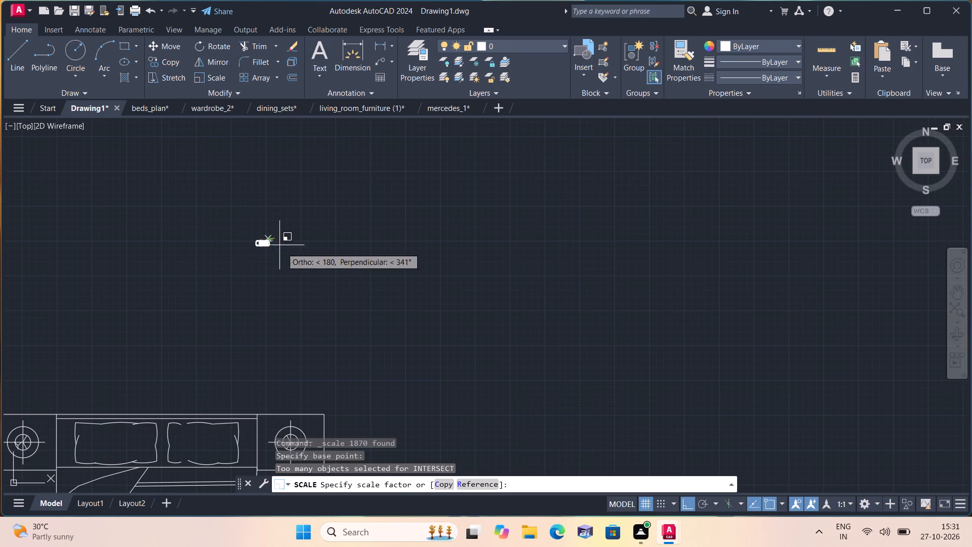
{"action": "left_click", "coordinate": [320, 273]}
{"action": "scroll", "coordinate": [314, 254], "scroll_direction": "down", "scroll_amount": 1}
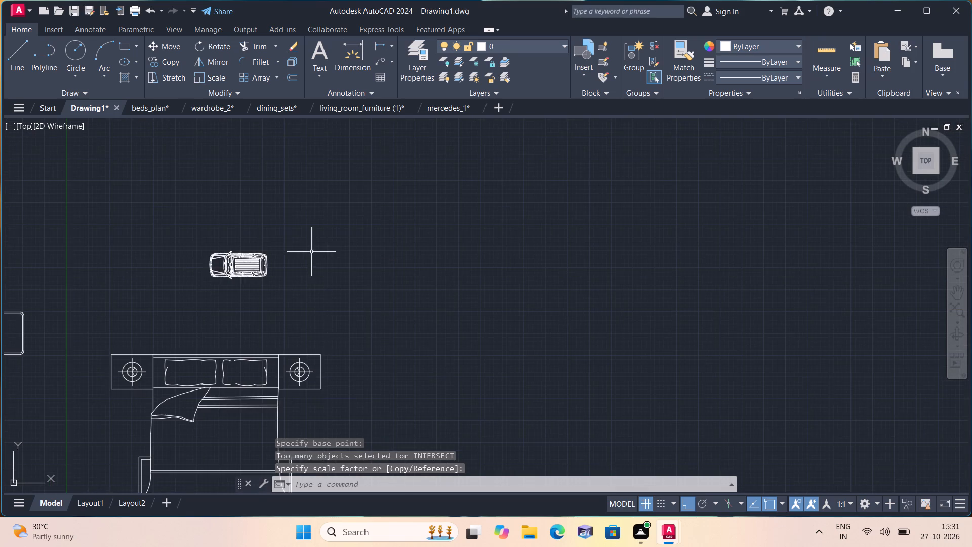
{"action": "scroll", "coordinate": [304, 244], "scroll_direction": "down", "scroll_amount": 1}
{"action": "middle_click_drag", "start_coordinate": [306, 243], "coordinate": [371, 197]}
{"action": "scroll", "coordinate": [376, 201], "scroll_direction": "down", "scroll_amount": 1}
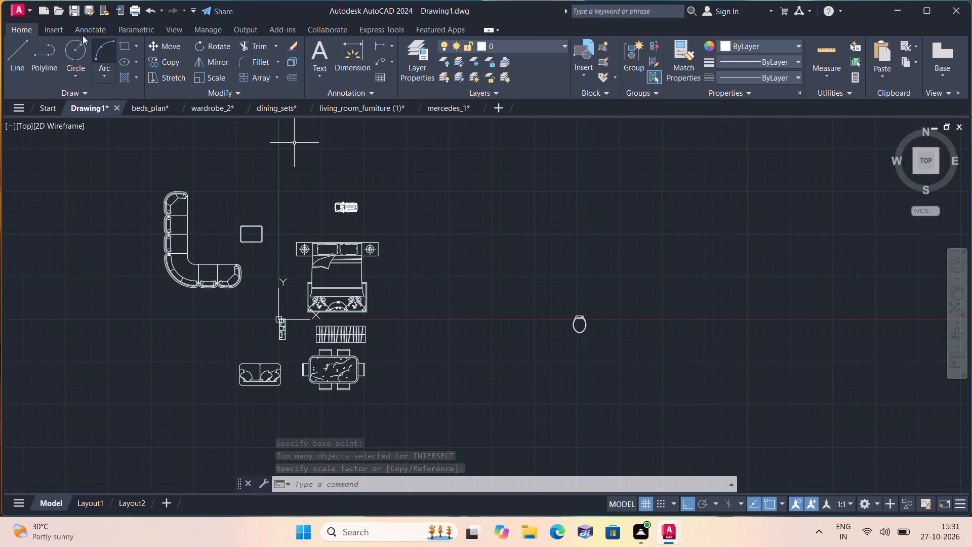
Open sinks_2.dwg and delete the stray arc crossing the drainboard of the top-row single-bowl sink.
{"action": "left_click", "coordinate": [13, 13]}
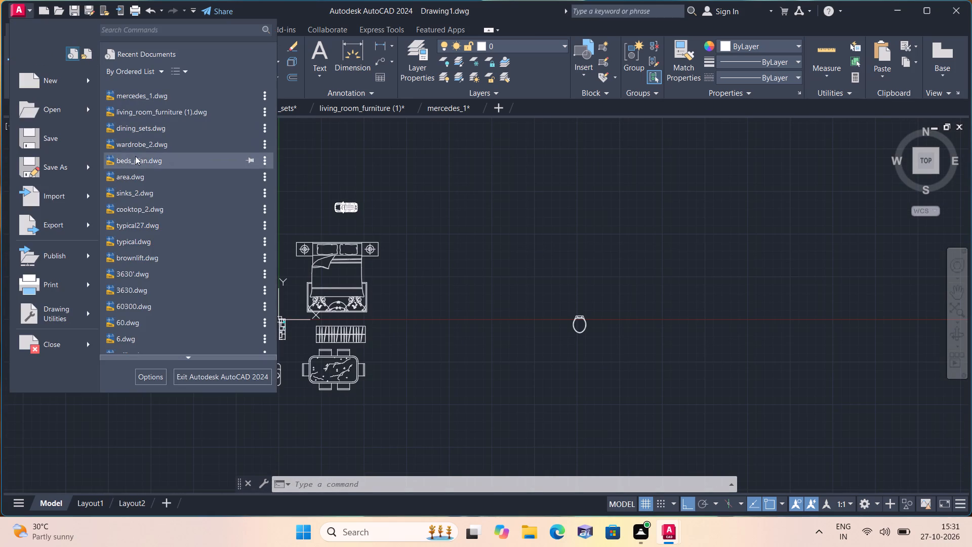
{"action": "left_click", "coordinate": [148, 195]}
{"action": "scroll", "coordinate": [215, 208], "scroll_direction": "down", "scroll_amount": 1}
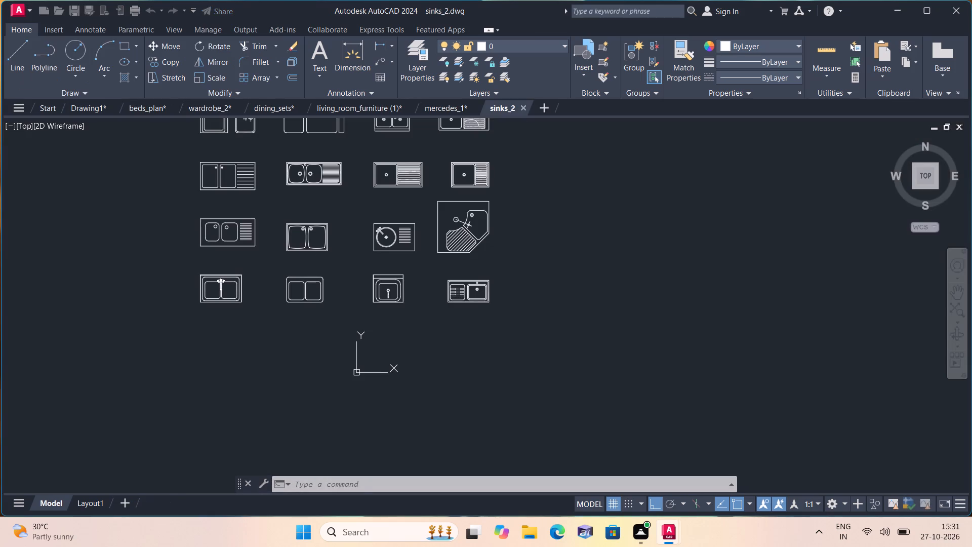
{"action": "scroll", "coordinate": [201, 285], "scroll_direction": "up", "scroll_amount": 1}
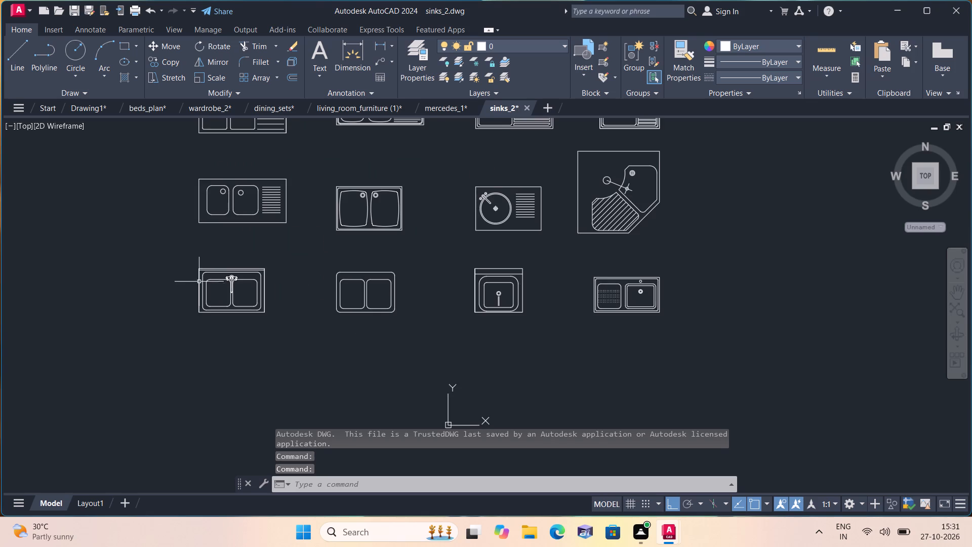
{"action": "middle_click_drag", "start_coordinate": [215, 223], "coordinate": [261, 322]}
{"action": "scroll", "coordinate": [215, 223], "scroll_direction": "down", "scroll_amount": 1}
{"action": "scroll", "coordinate": [510, 210], "scroll_direction": "up", "scroll_amount": 2}
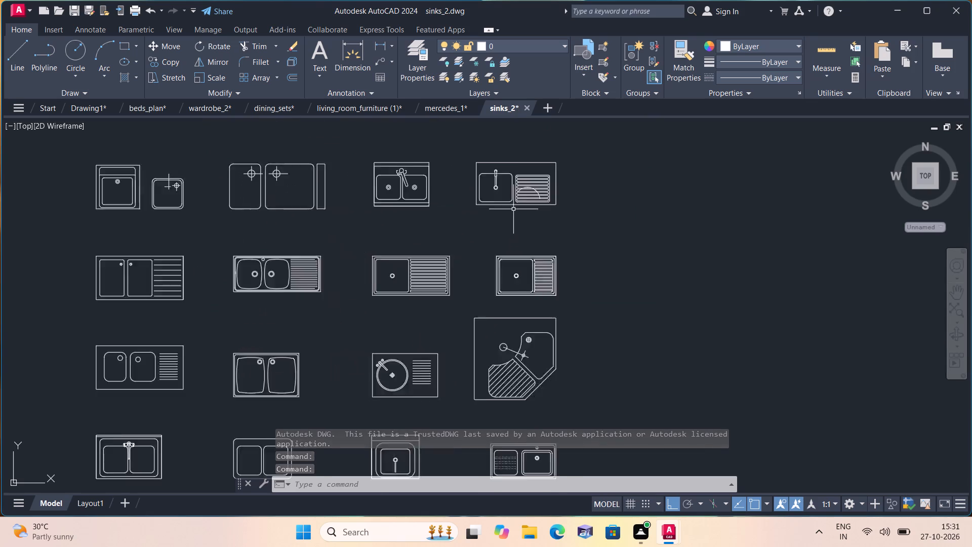
{"action": "scroll", "coordinate": [549, 173], "scroll_direction": "up", "scroll_amount": 3}
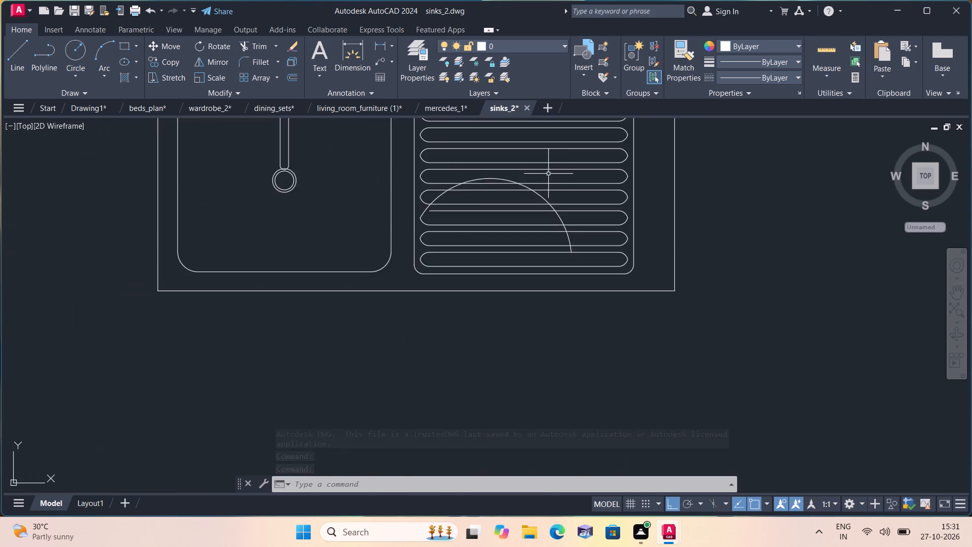
{"action": "scroll", "coordinate": [531, 207], "scroll_direction": "up", "scroll_amount": 2}
{"action": "left_click", "coordinate": [560, 186]}
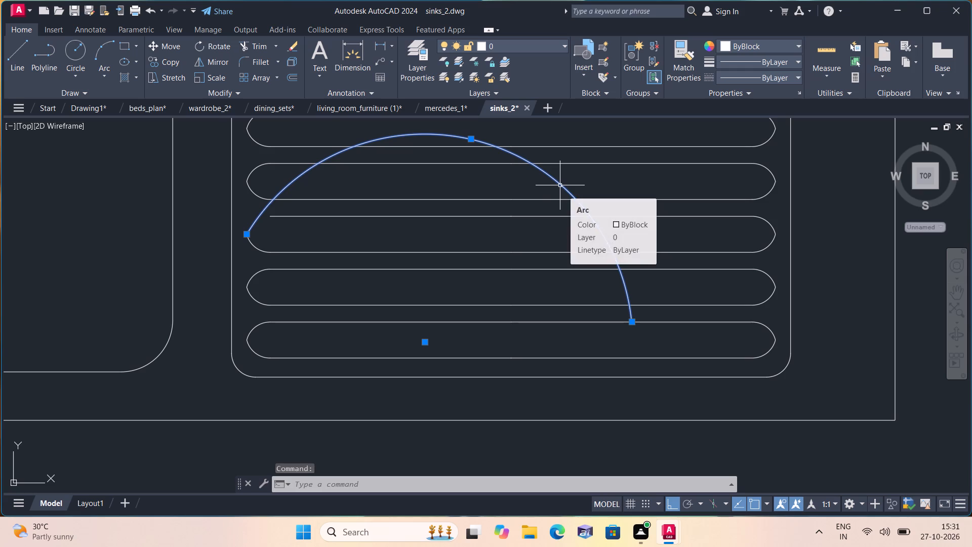
{"action": "key", "text": "Delete"}
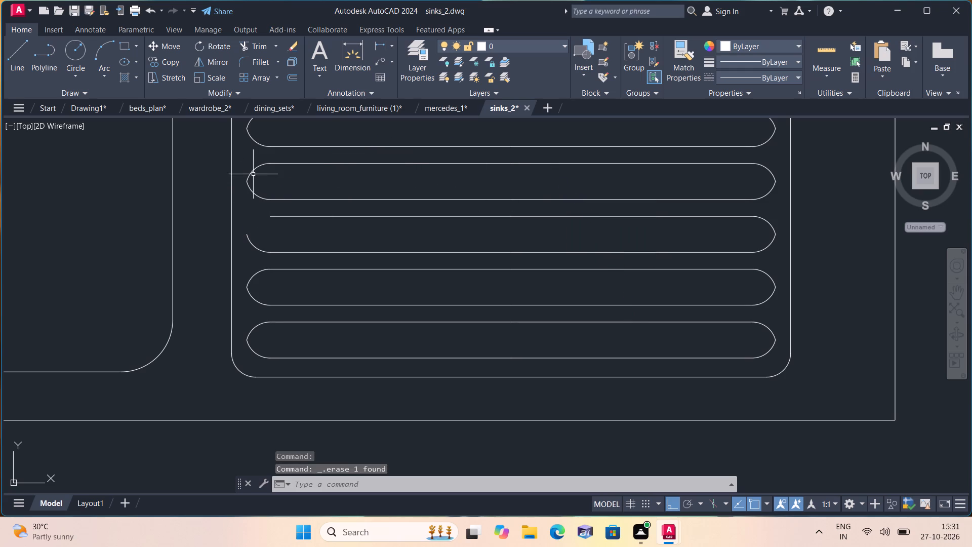
Copy the upper-left end arc of the adjacent drainboard groove down to close the open end of the groove below.
{"action": "left_click", "coordinate": [252, 168]}
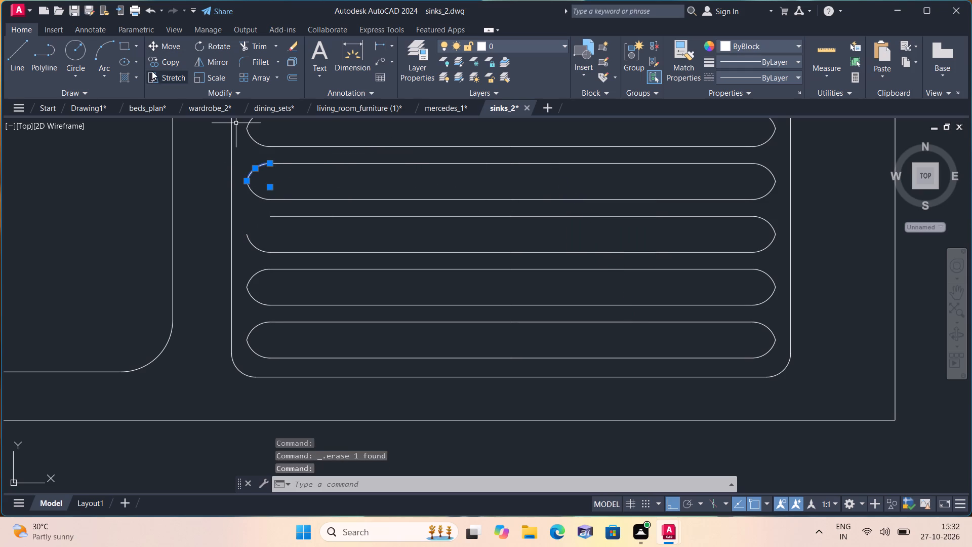
{"action": "left_click", "coordinate": [158, 61]}
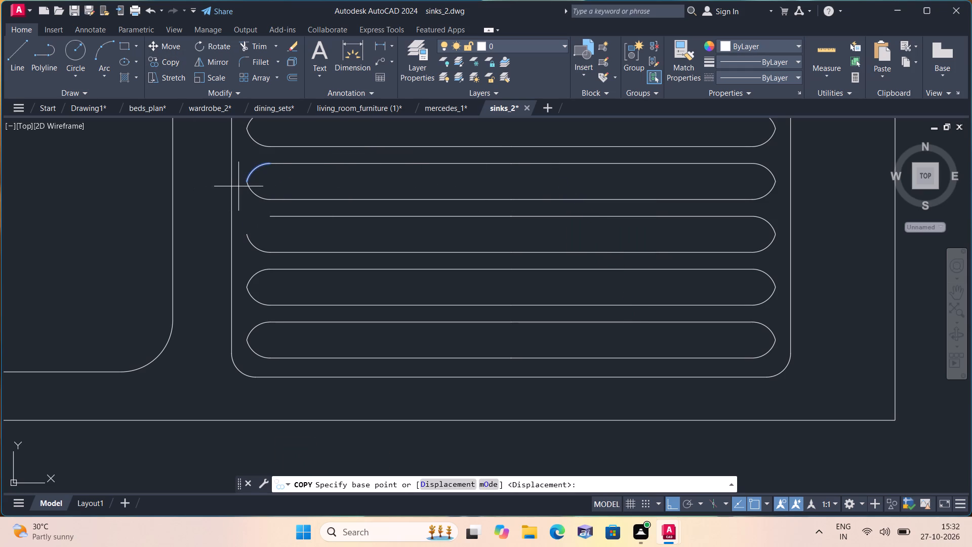
{"action": "left_click", "coordinate": [246, 180]}
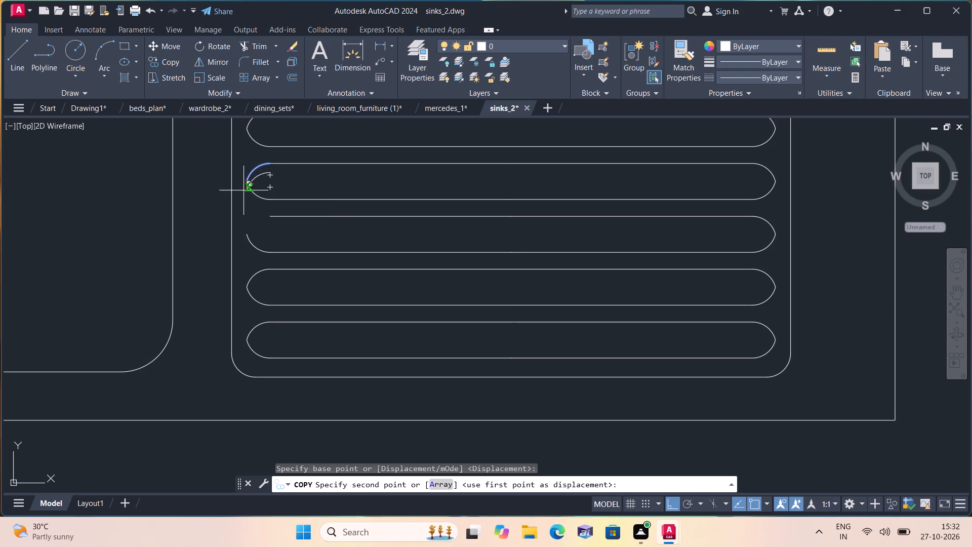
{"action": "left_click", "coordinate": [249, 231]}
{"action": "key", "text": "Escape"}
Copy the whole repaired single-bowl sink with its drainboard to the clipboard.
{"action": "scroll", "coordinate": [249, 220], "scroll_direction": "down", "scroll_amount": 2}
{"action": "scroll", "coordinate": [327, 226], "scroll_direction": "down", "scroll_amount": 2}
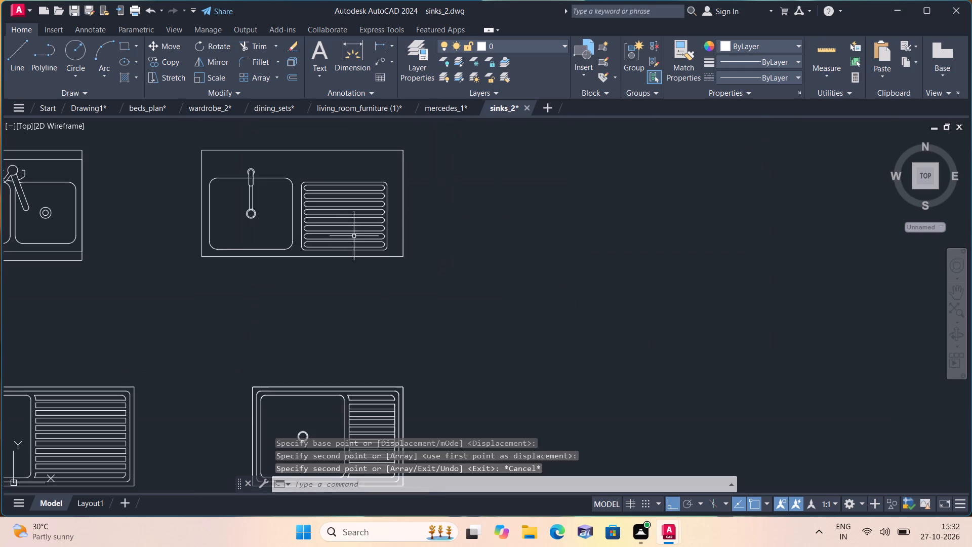
{"action": "left_click_drag", "start_coordinate": [411, 277], "coordinate": [403, 270]}
{"action": "left_click", "coordinate": [185, 147]}
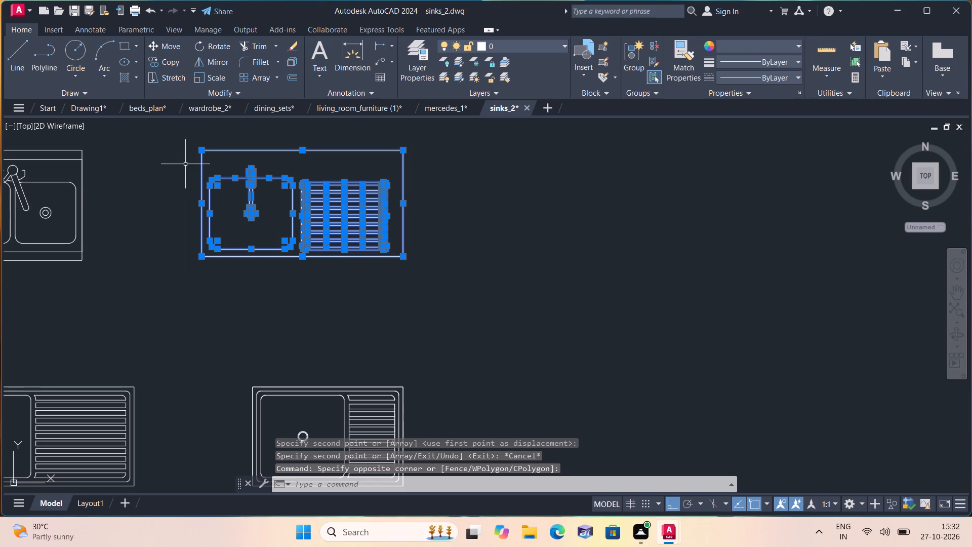
{"action": "key", "text": "ctrl+c"}
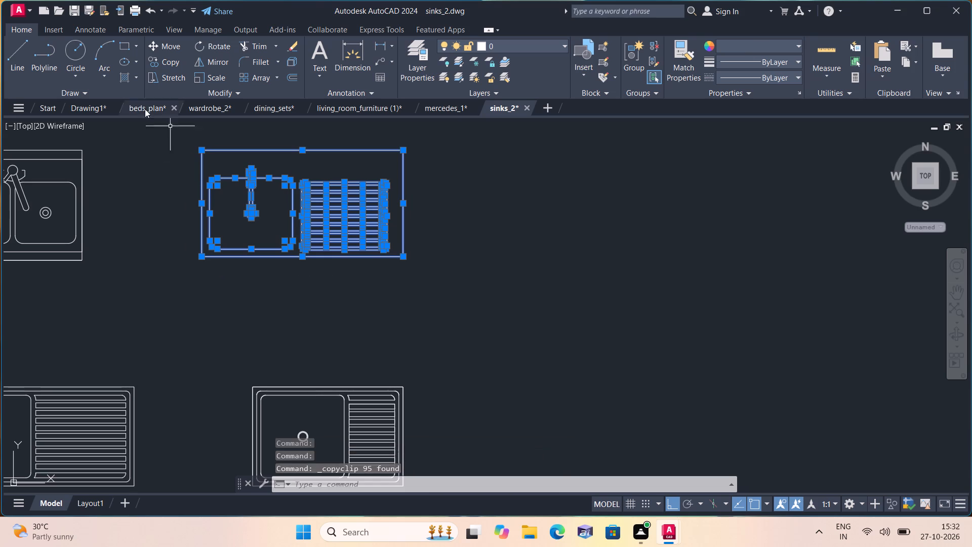
Switch to Drawing1 and paste the sink in the empty area to the right of the SUV.
{"action": "left_click", "coordinate": [89, 108]}
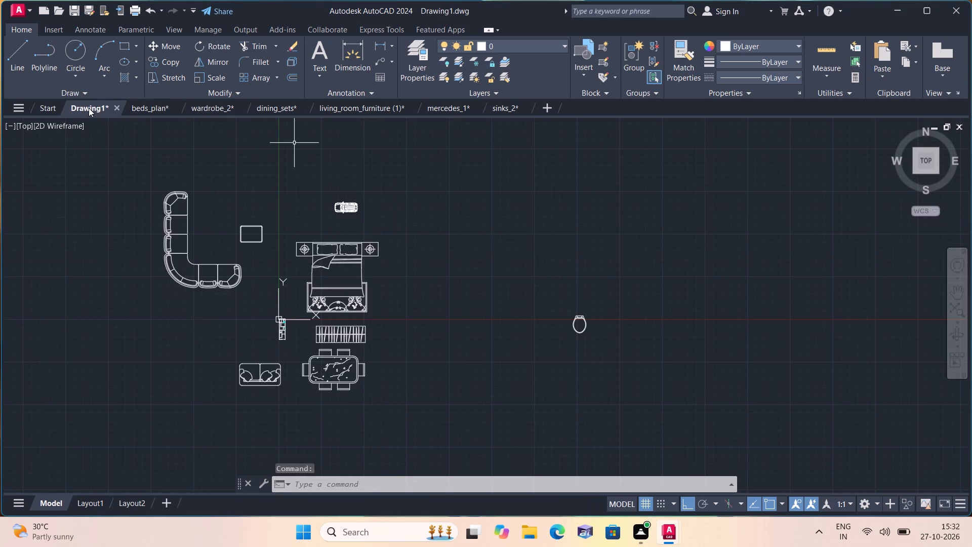
{"action": "key", "text": "ctrl+v"}
{"action": "left_click", "coordinate": [465, 214]}
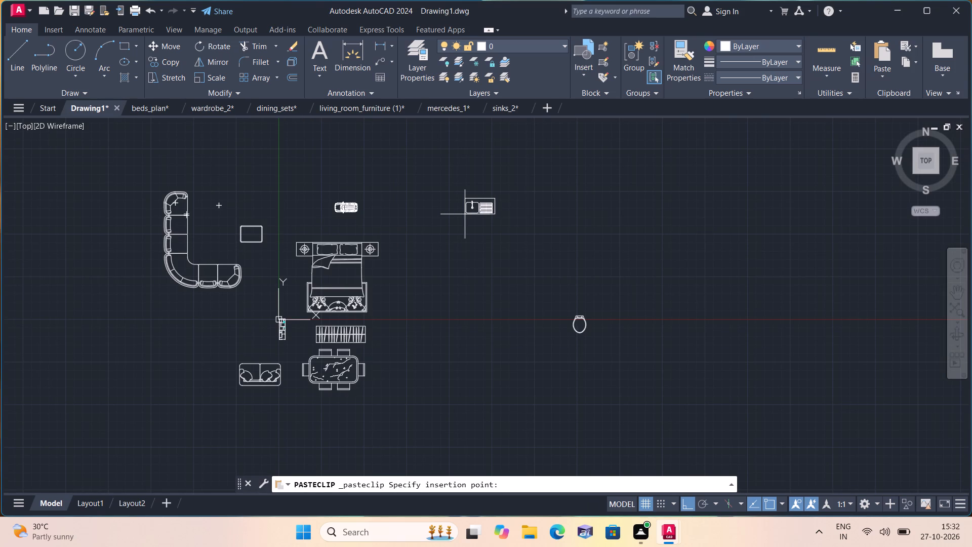
Open cooktop_2.dwg and copy the leftmost three-burner cooktop with rounded corners and three front knobs to the clipboard.
{"action": "left_click", "coordinate": [20, 14]}
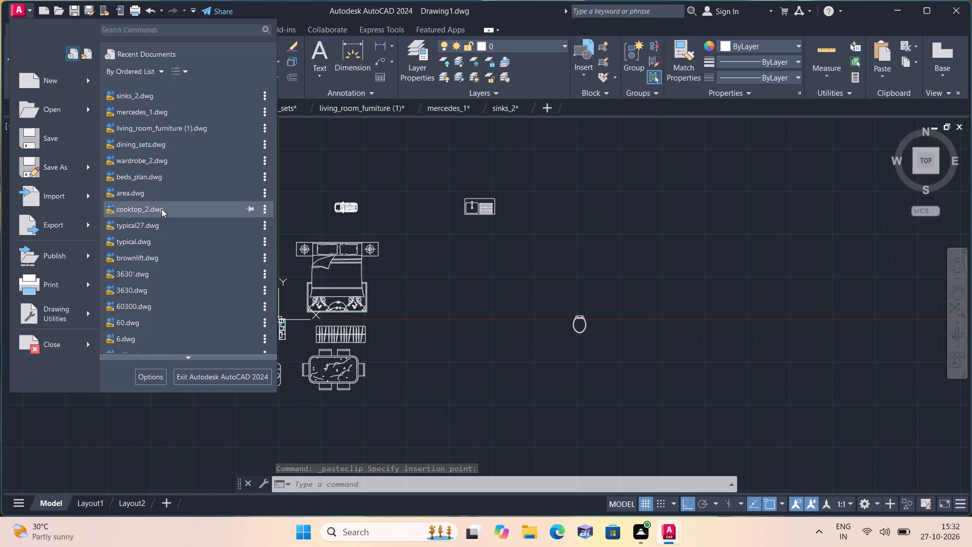
{"action": "left_click", "coordinate": [134, 208]}
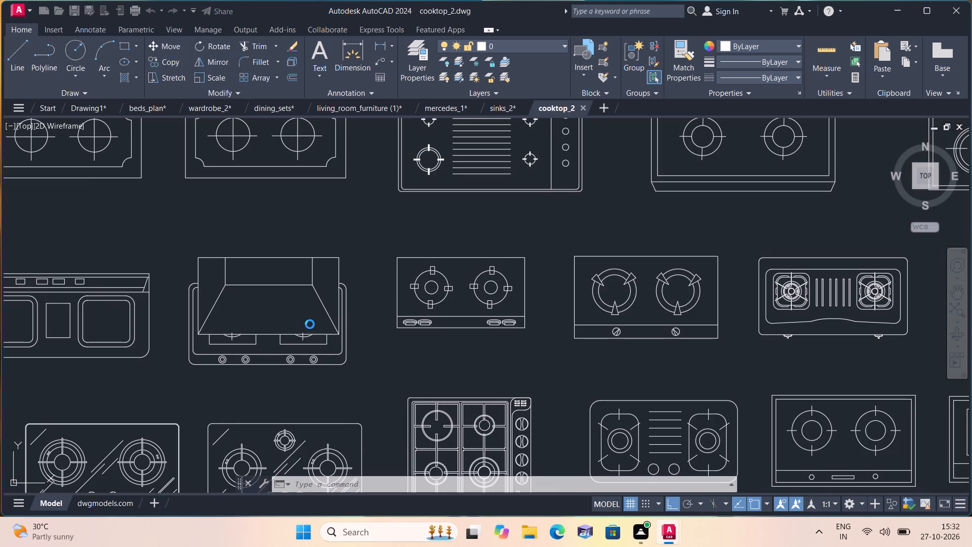
{"action": "scroll", "coordinate": [421, 294], "scroll_direction": "down", "scroll_amount": 2}
{"action": "middle_click_drag", "start_coordinate": [417, 260], "coordinate": [422, 326]}
{"action": "scroll", "coordinate": [282, 214], "scroll_direction": "up", "scroll_amount": 1}
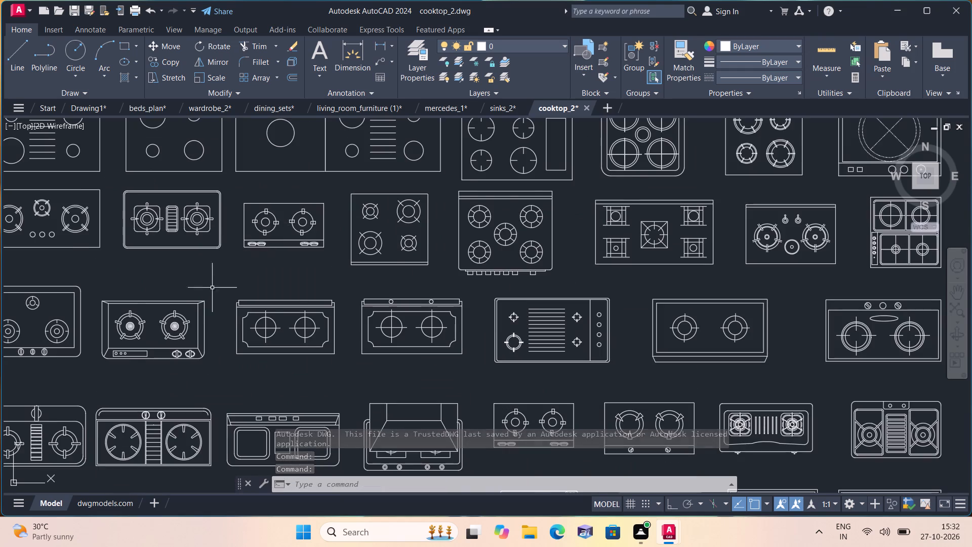
{"action": "scroll", "coordinate": [192, 311], "scroll_direction": "down", "scroll_amount": 1}
{"action": "middle_click_drag", "start_coordinate": [194, 309], "coordinate": [376, 273]}
{"action": "scroll", "coordinate": [299, 333], "scroll_direction": "up", "scroll_amount": 1}
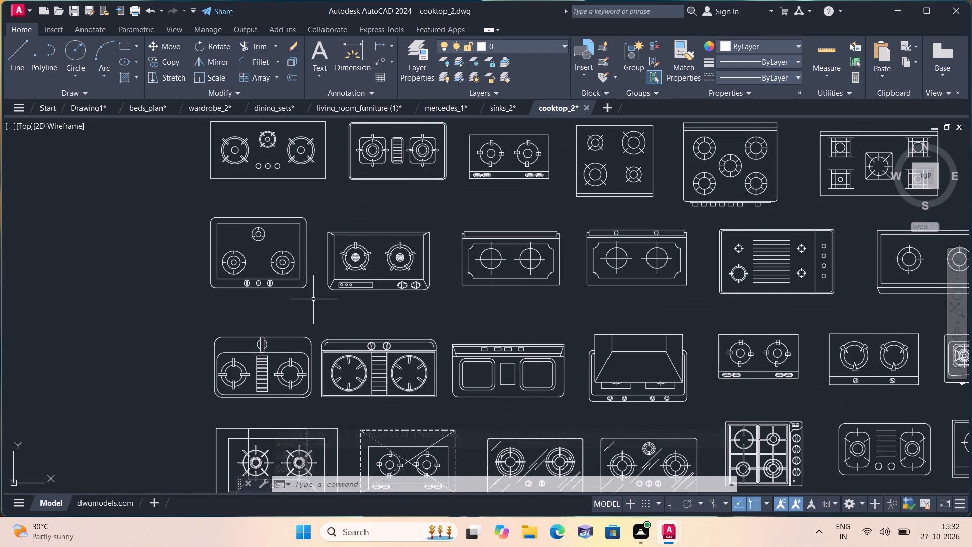
{"action": "left_click", "coordinate": [316, 301]}
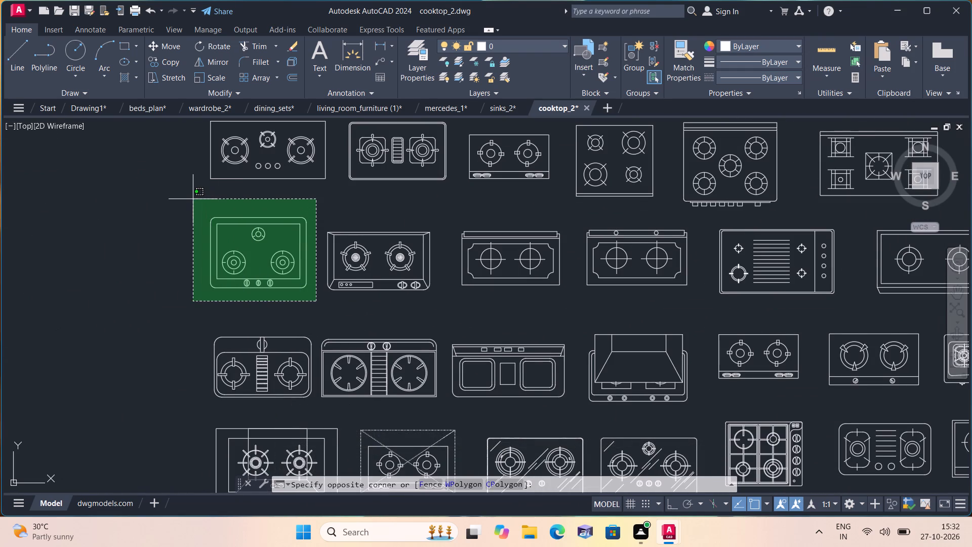
{"action": "left_click", "coordinate": [193, 199]}
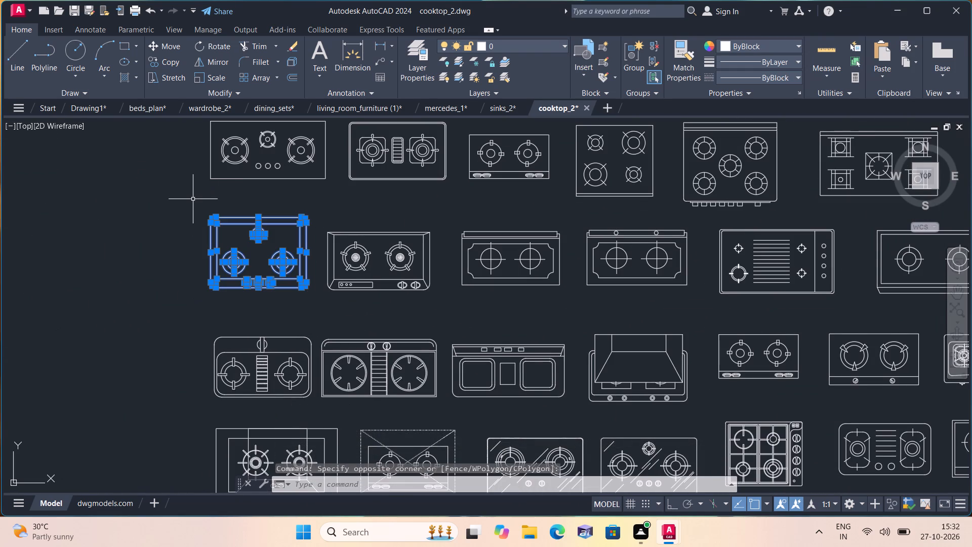
{"action": "key", "text": "ctrl+c"}
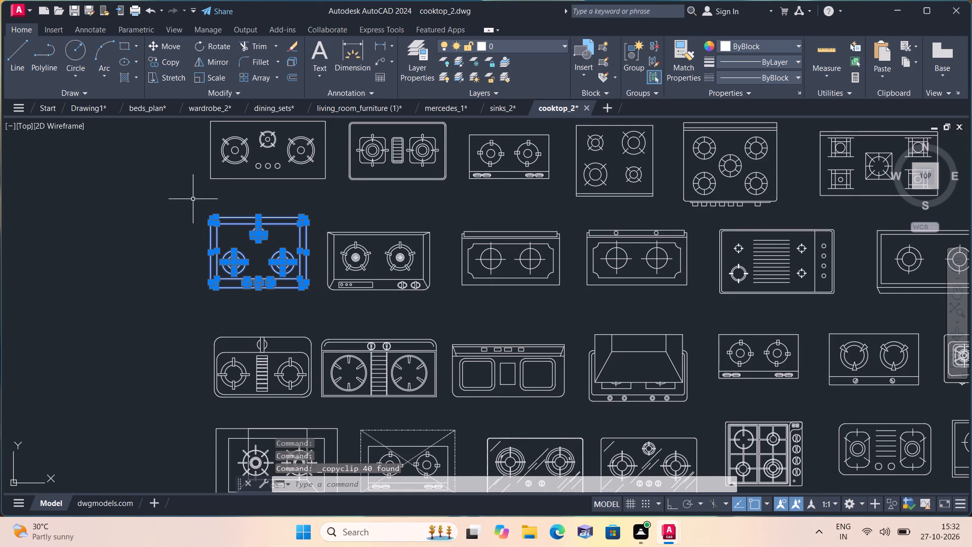
Switch to Drawing1 and paste the three-burner cooktop between the bed and the toilet.
{"action": "left_click", "coordinate": [87, 105]}
{"action": "key", "text": "ctrl+v"}
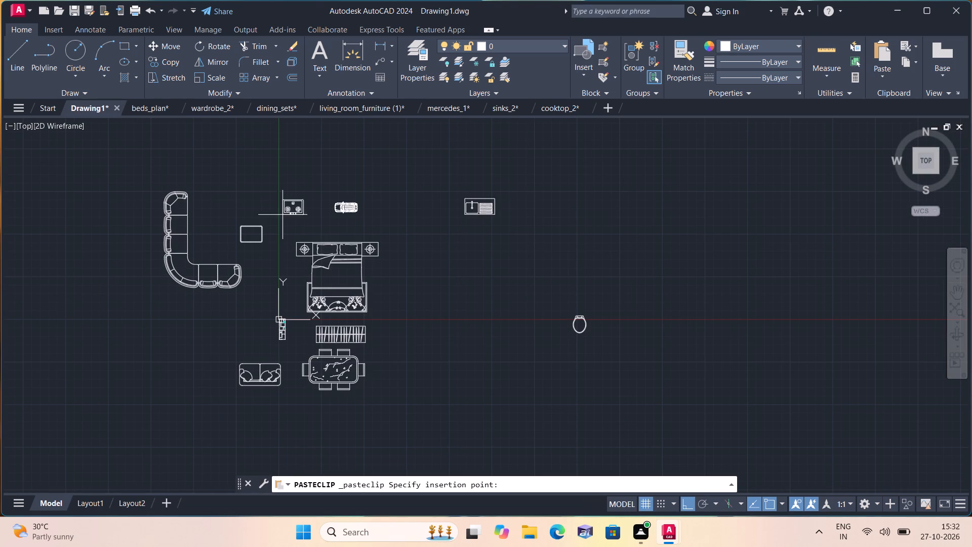
{"action": "scroll", "coordinate": [441, 302], "scroll_direction": "up", "scroll_amount": 2}
{"action": "left_click", "coordinate": [440, 302]}
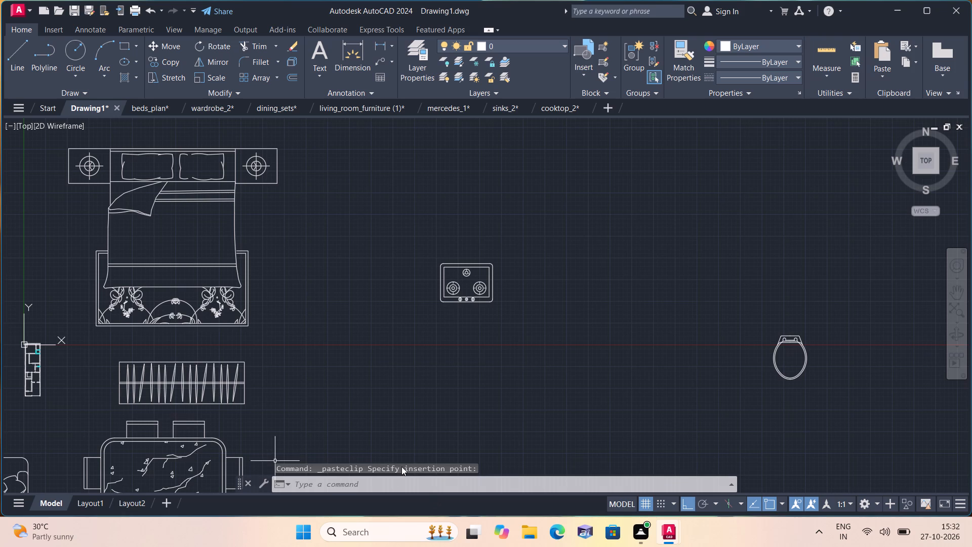
Rotate all pieces of the L-shaped sofa 180° about a point on the sofa, leaving the coffee table out.
{"action": "scroll", "coordinate": [163, 323], "scroll_direction": "down", "scroll_amount": 1}
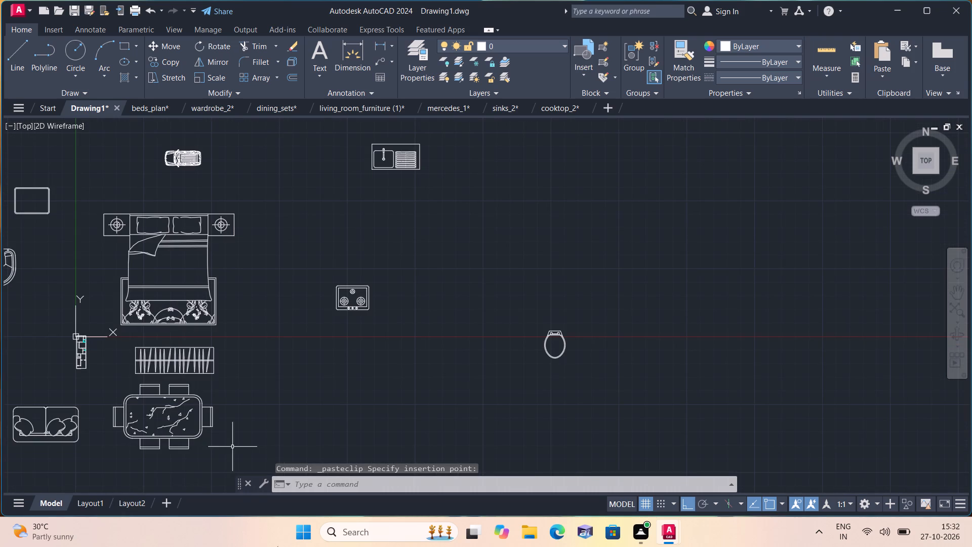
{"action": "scroll", "coordinate": [283, 289], "scroll_direction": "up", "scroll_amount": 1}
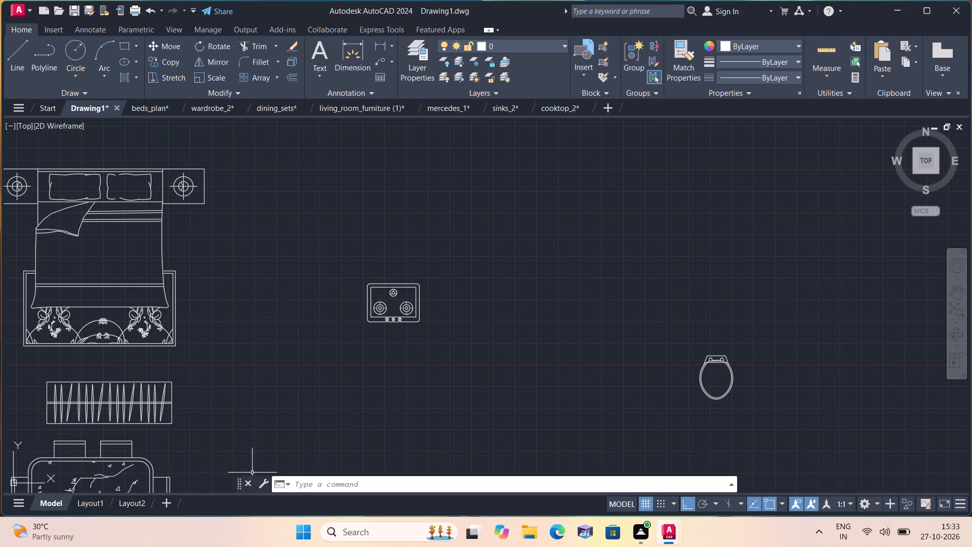
{"action": "scroll", "coordinate": [220, 430], "scroll_direction": "down", "scroll_amount": 2}
{"action": "middle_click_drag", "start_coordinate": [226, 337], "coordinate": [292, 354]}
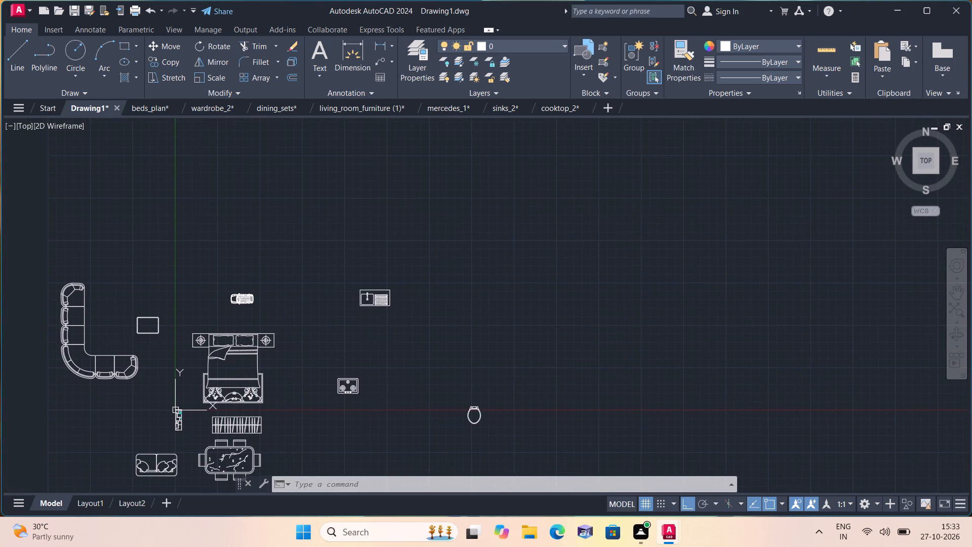
{"action": "middle_click_drag", "start_coordinate": [224, 294], "coordinate": [265, 336]}
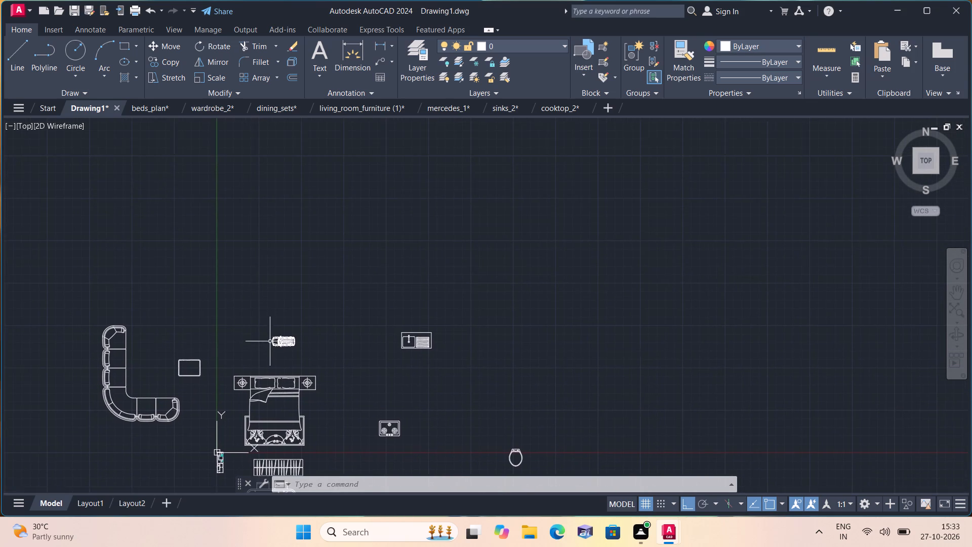
{"action": "scroll", "coordinate": [272, 344], "scroll_direction": "up", "scroll_amount": 1}
{"action": "middle_click_drag", "start_coordinate": [272, 344], "coordinate": [390, 276]}
{"action": "scroll", "coordinate": [298, 361], "scroll_direction": "up", "scroll_amount": 1}
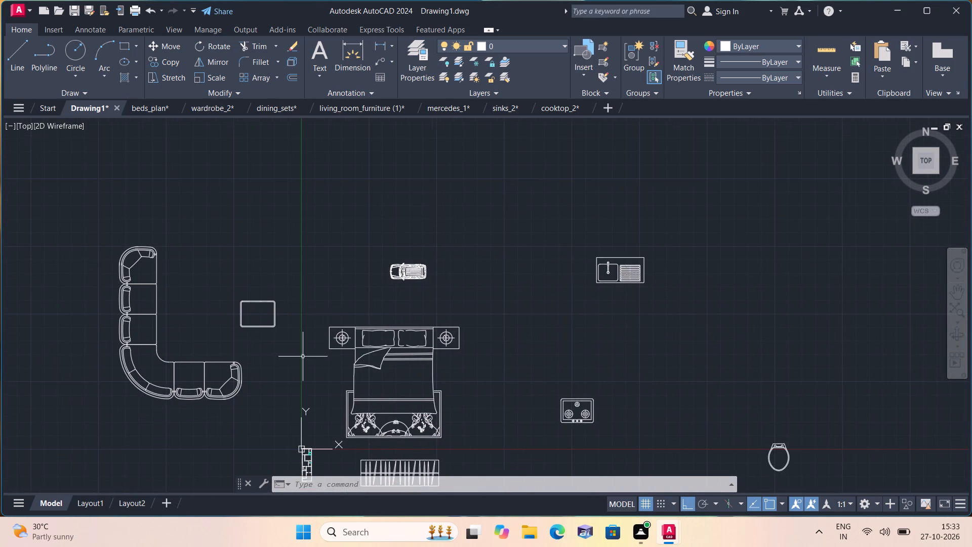
{"action": "left_click", "coordinate": [254, 408]}
{"action": "left_click", "coordinate": [2, 347]}
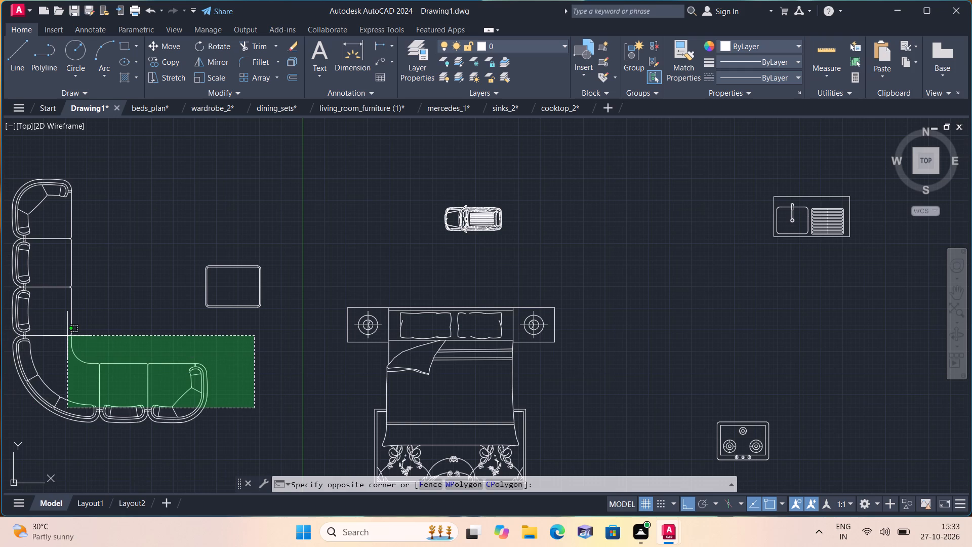
{"action": "left_click", "coordinate": [60, 334]}
{"action": "middle_click_drag", "start_coordinate": [61, 332], "coordinate": [230, 367]}
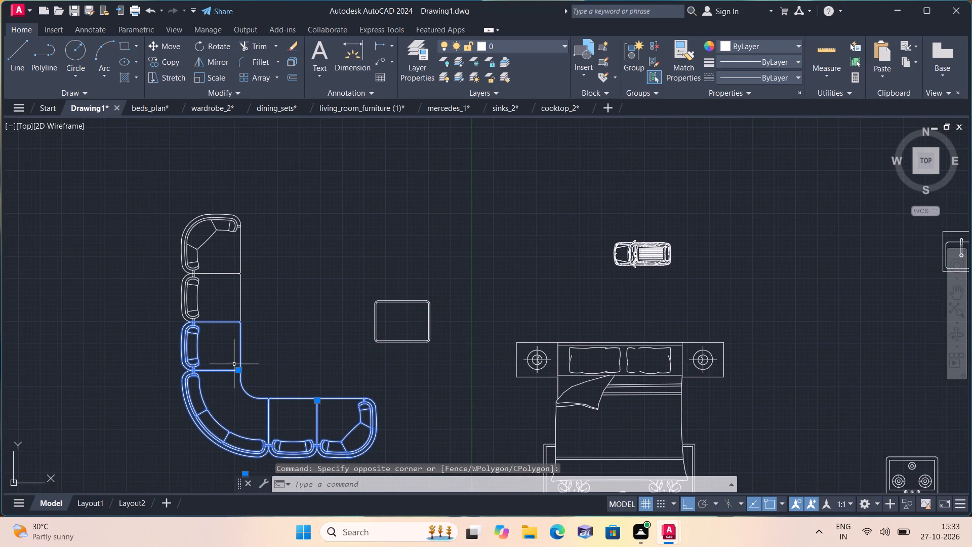
{"action": "left_click", "coordinate": [234, 364]}
{"action": "left_click", "coordinate": [167, 193]}
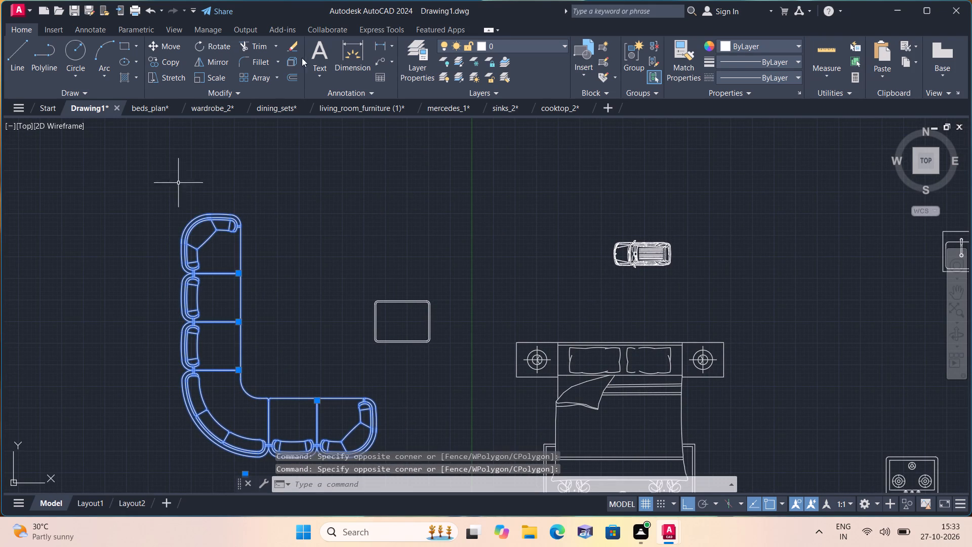
{"action": "left_click", "coordinate": [210, 45]}
{"action": "left_click", "coordinate": [221, 302]}
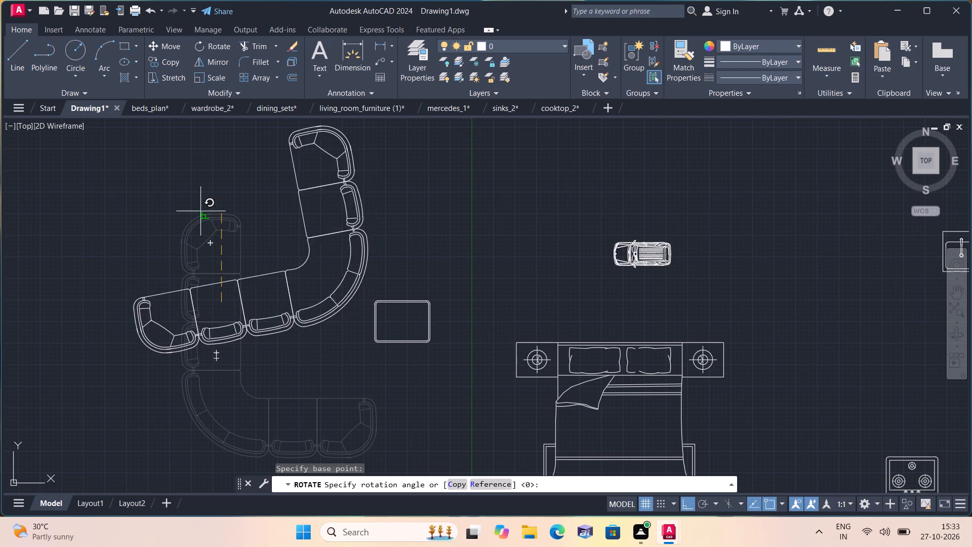
{"action": "left_click", "coordinate": [132, 266]}
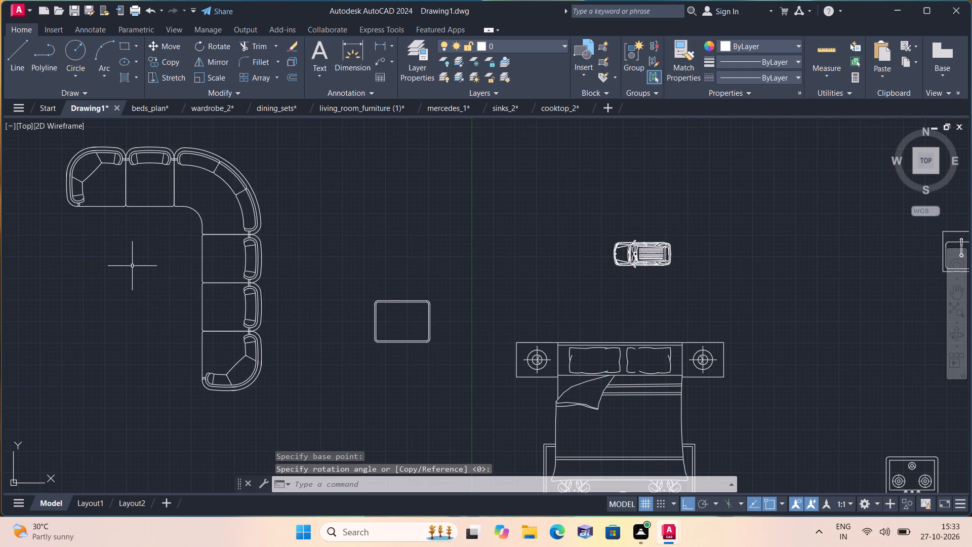
Rotate the coffee table 270° about a point just outside its upper-left corner, beside the L-shaped sofa.
{"action": "left_click_drag", "start_coordinate": [326, 242], "coordinate": [330, 249]}
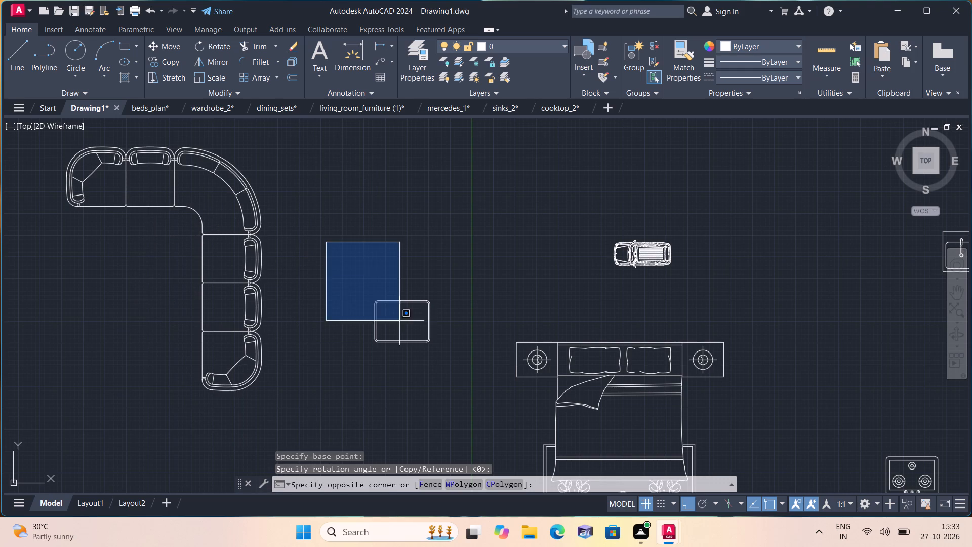
{"action": "left_click", "coordinate": [443, 354]}
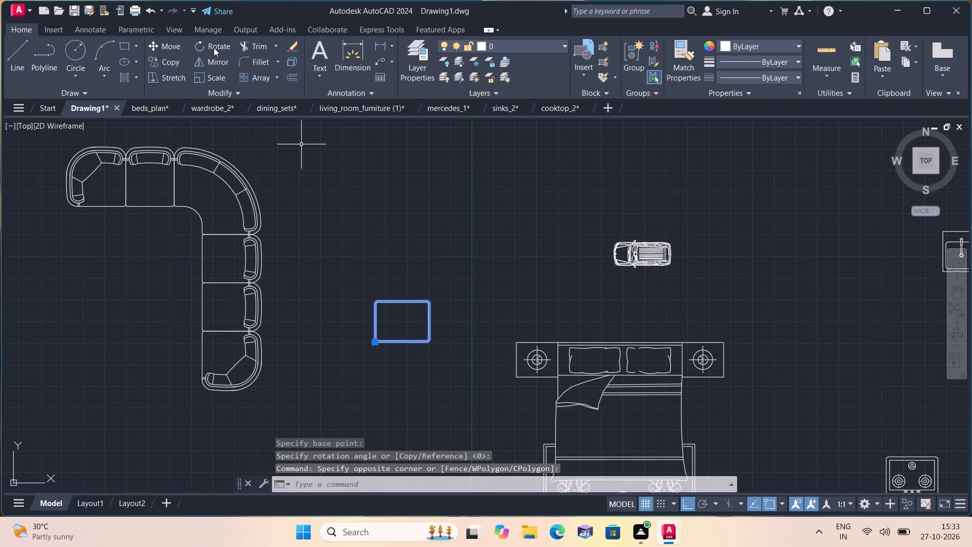
{"action": "left_click", "coordinate": [214, 47]}
{"action": "left_click_drag", "start_coordinate": [367, 275], "coordinate": [368, 293]}
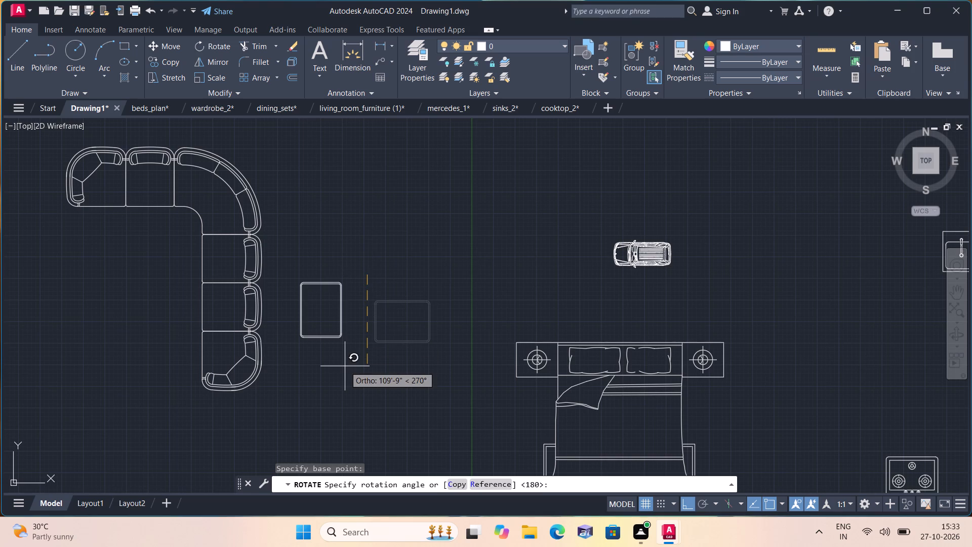
{"action": "left_click", "coordinate": [345, 366]}
Move the six-chair dining set straight down, well clear of the wardrobe and the two-seat sofa.
{"action": "scroll", "coordinate": [346, 365], "scroll_direction": "down", "scroll_amount": 1}
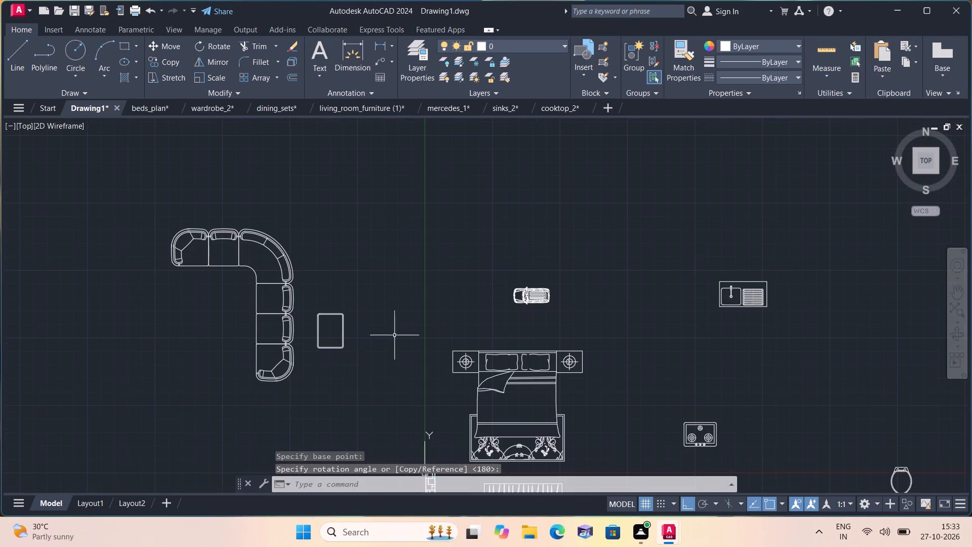
{"action": "middle_click_drag", "start_coordinate": [395, 337], "coordinate": [365, 150]}
{"action": "scroll", "coordinate": [391, 315], "scroll_direction": "down", "scroll_amount": 1}
{"action": "scroll", "coordinate": [420, 273], "scroll_direction": "up", "scroll_amount": 3}
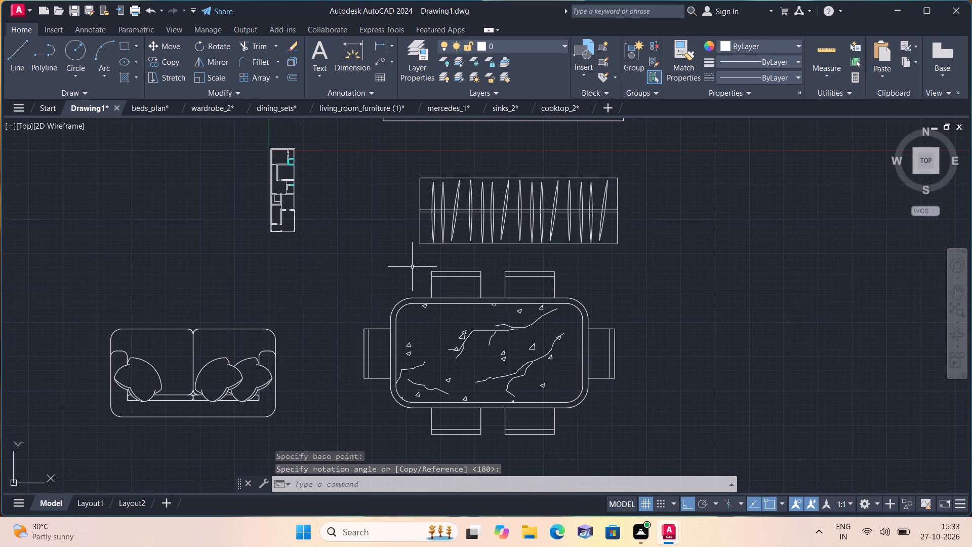
{"action": "left_click", "coordinate": [329, 268]}
{"action": "middle_click_drag", "start_coordinate": [557, 334], "coordinate": [543, 271]}
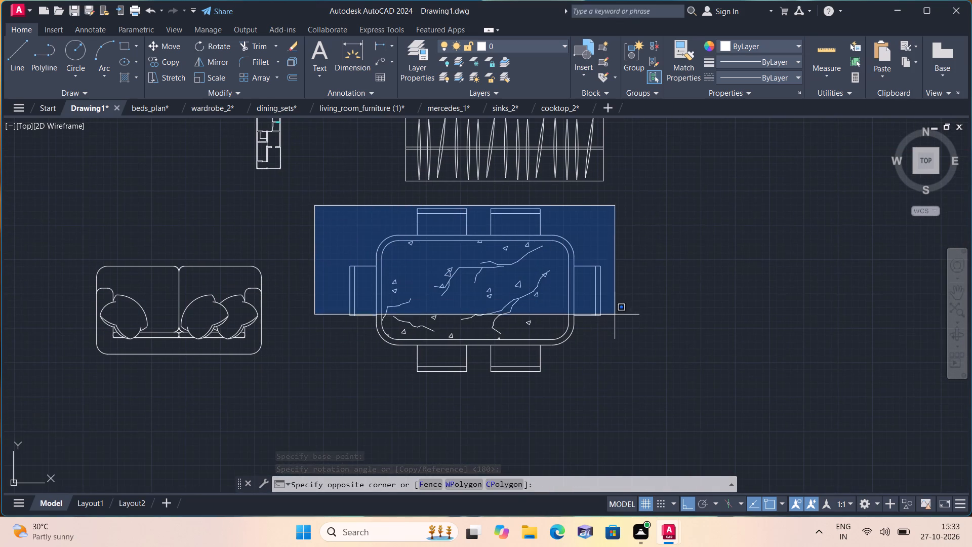
{"action": "left_click", "coordinate": [682, 382]}
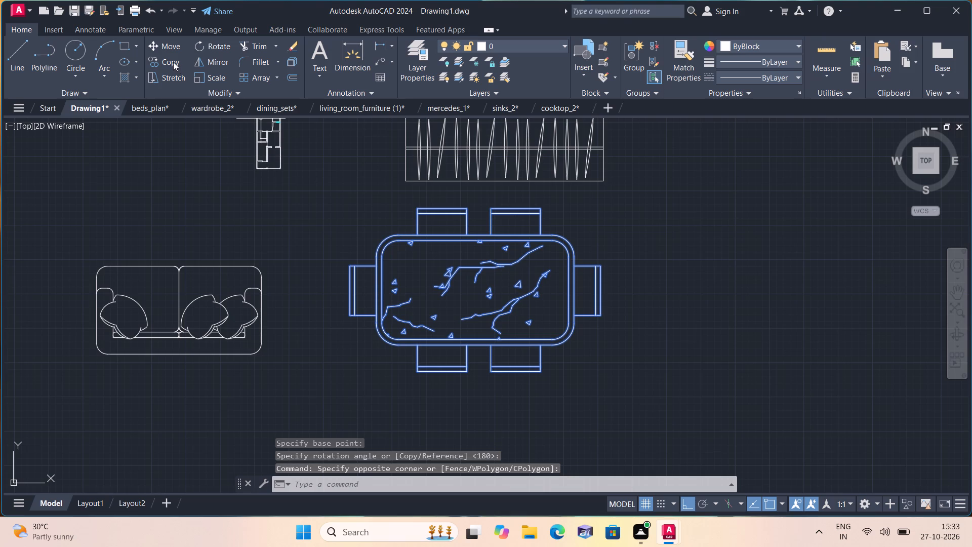
{"action": "left_click", "coordinate": [157, 43]}
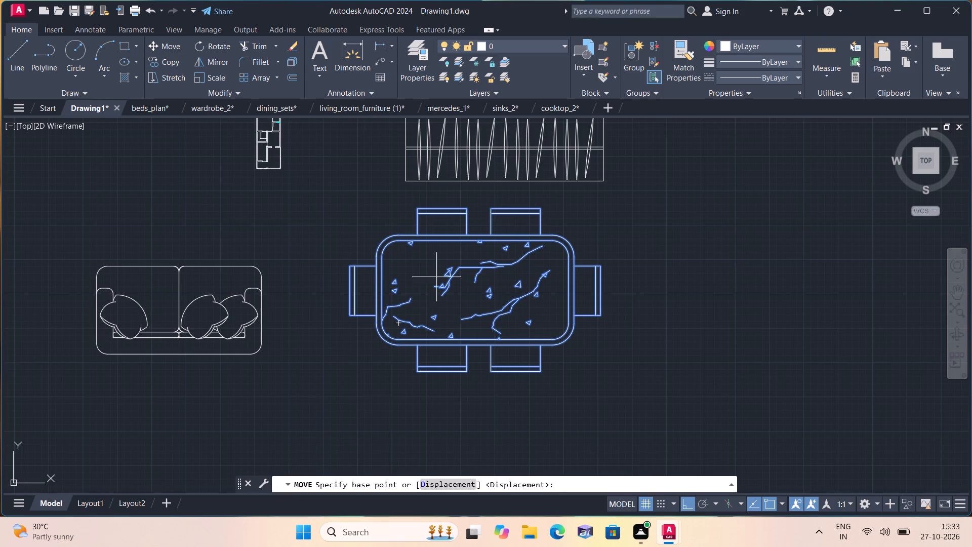
{"action": "left_click", "coordinate": [452, 260]}
{"action": "scroll", "coordinate": [520, 349], "scroll_direction": "down", "scroll_amount": 2}
{"action": "middle_click_drag", "start_coordinate": [518, 348], "coordinate": [483, 277]}
{"action": "left_click", "coordinate": [541, 390]}
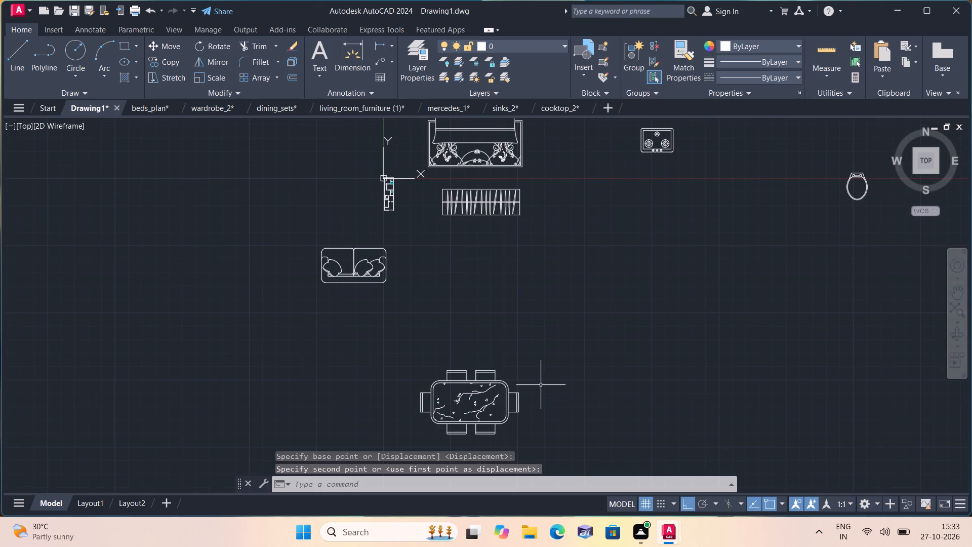
Rotate the six-chair dining set 90° about a point on the tabletop so the table stands vertically.
{"action": "middle_click_drag", "start_coordinate": [540, 380], "coordinate": [545, 375]}
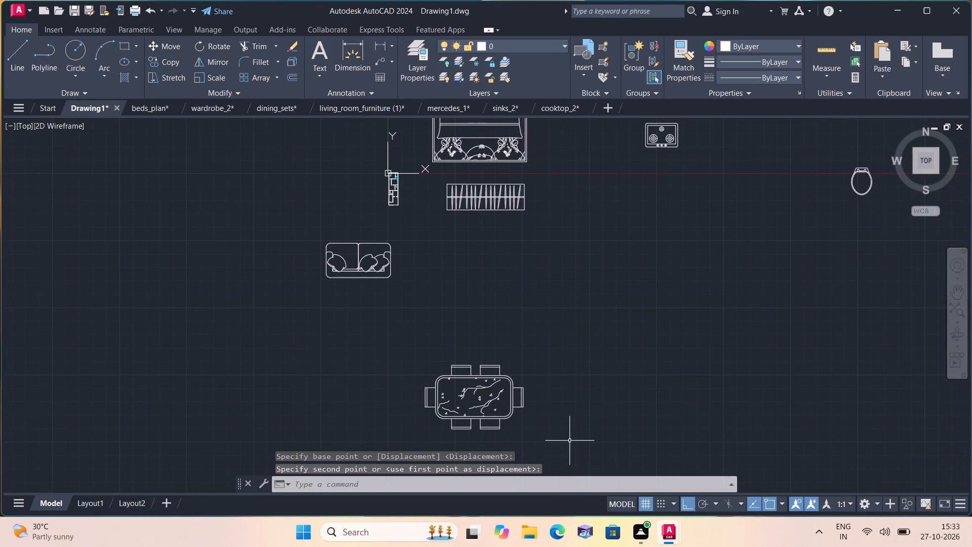
{"action": "left_click", "coordinate": [570, 440]}
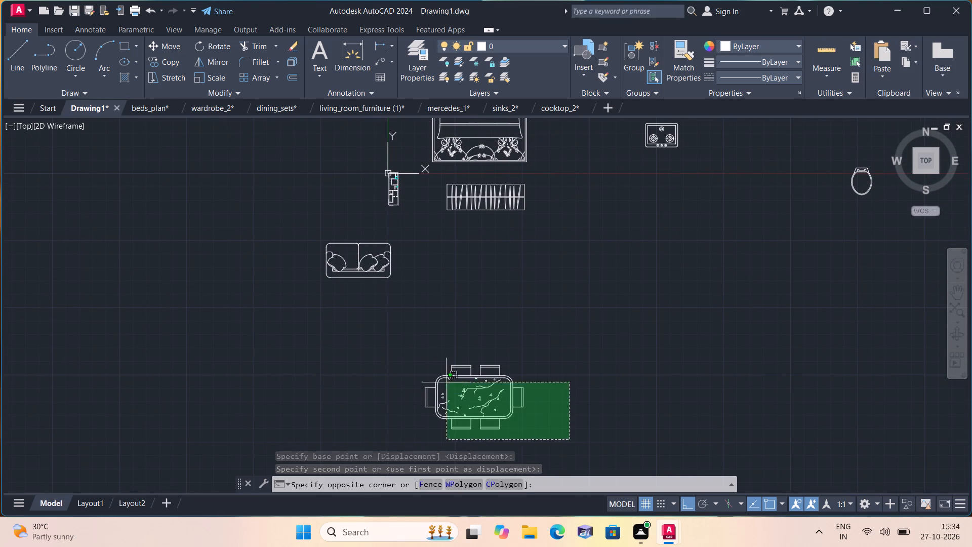
{"action": "left_click", "coordinate": [395, 332]}
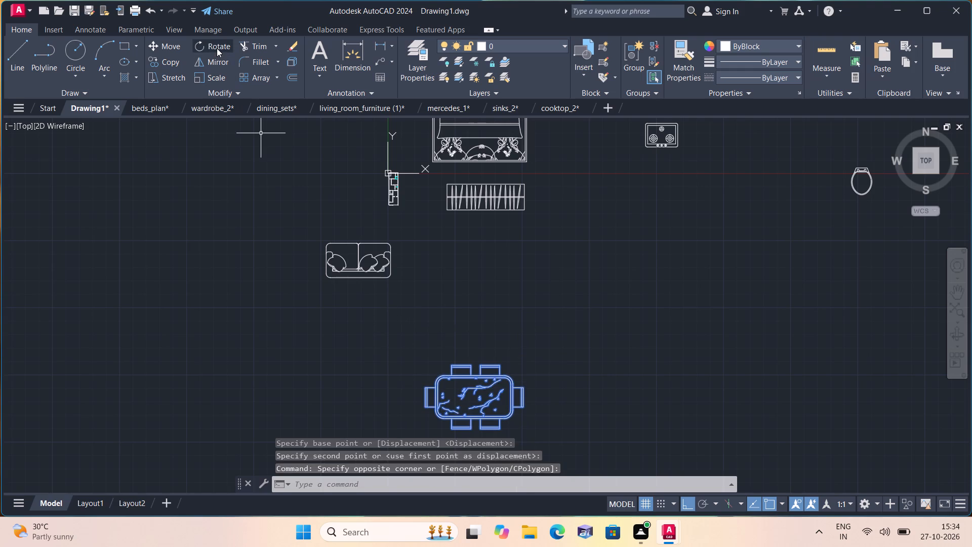
{"action": "left_click", "coordinate": [217, 48]}
{"action": "left_click_drag", "start_coordinate": [470, 400], "coordinate": [481, 386]}
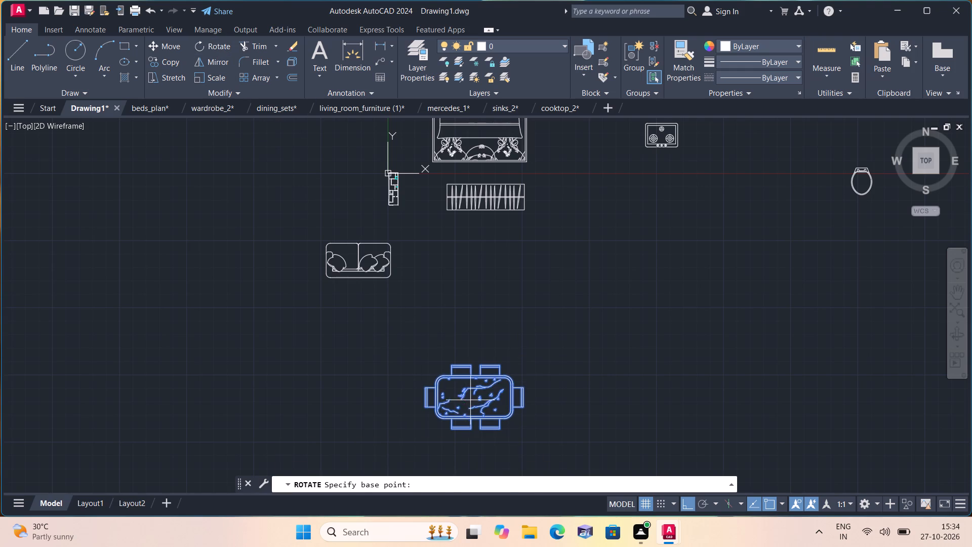
{"action": "left_click", "coordinate": [490, 246]}
Rotate the wardrobe below the bed 270° about a point inside it so it stands vertically.
{"action": "middle_click_drag", "start_coordinate": [501, 268], "coordinate": [538, 320]}
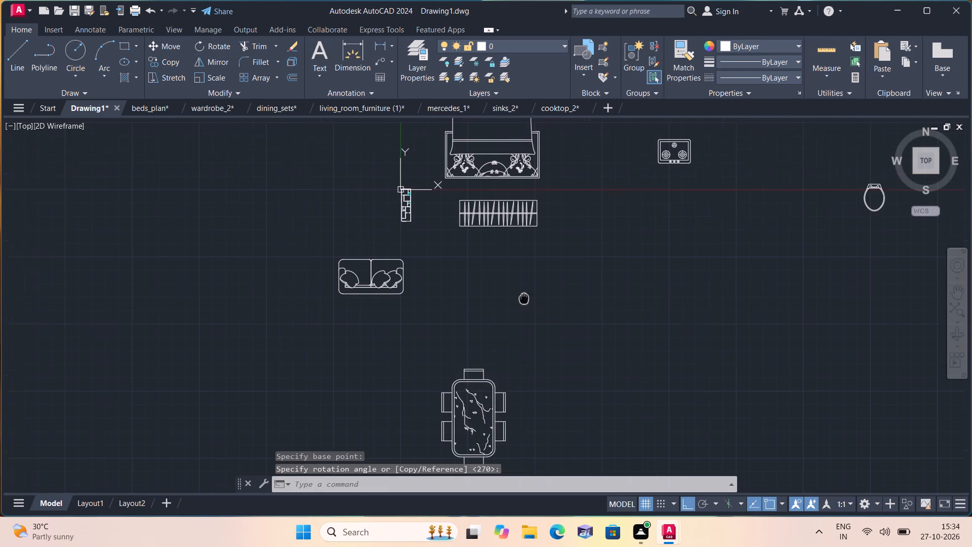
{"action": "middle_click_drag", "start_coordinate": [538, 320], "coordinate": [550, 355]}
{"action": "scroll", "coordinate": [498, 269], "scroll_direction": "up", "scroll_amount": 2}
{"action": "left_click_drag", "start_coordinate": [484, 263], "coordinate": [497, 276]}
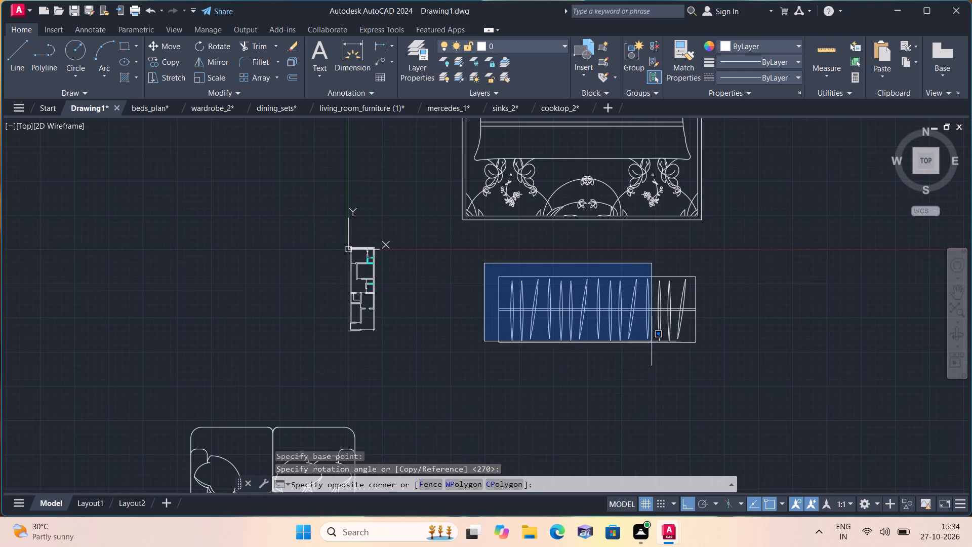
{"action": "left_click", "coordinate": [770, 377]}
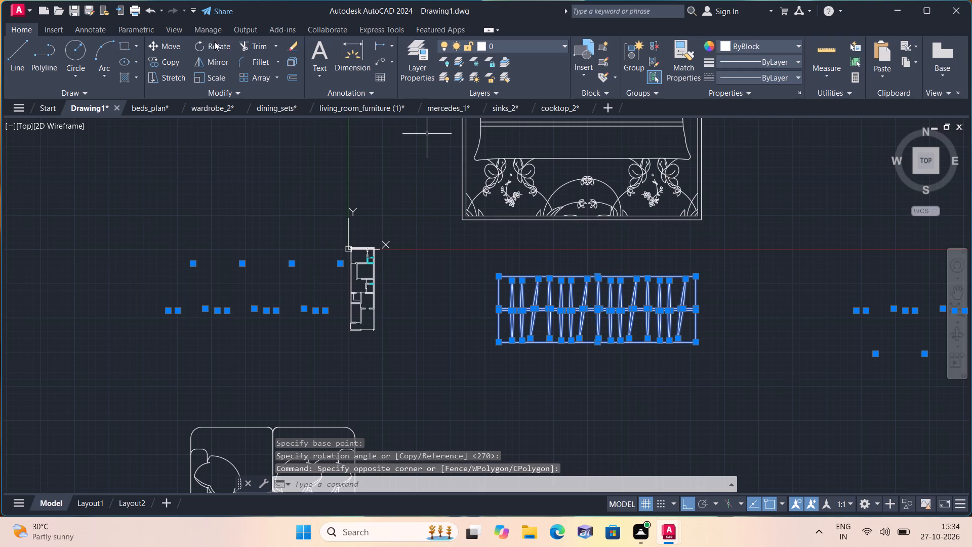
{"action": "left_click", "coordinate": [214, 42]}
{"action": "left_click_drag", "start_coordinate": [574, 321], "coordinate": [583, 337]}
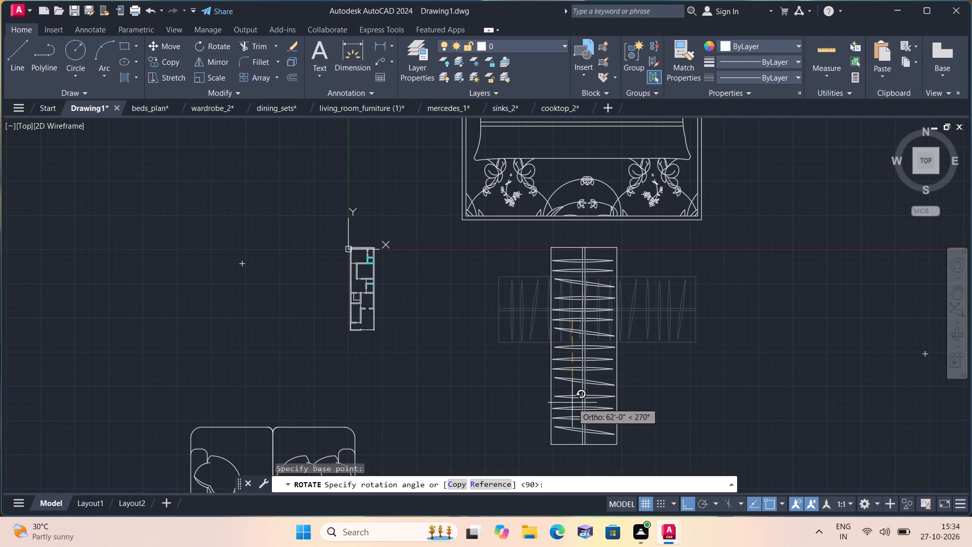
{"action": "left_click", "coordinate": [572, 403]}
Rotate the SUV 180° about a point to its lower left, bringing it between the coffee table and the bed.
{"action": "scroll", "coordinate": [542, 349], "scroll_direction": "down", "scroll_amount": 1}
{"action": "middle_click_drag", "start_coordinate": [544, 357], "coordinate": [612, 527]}
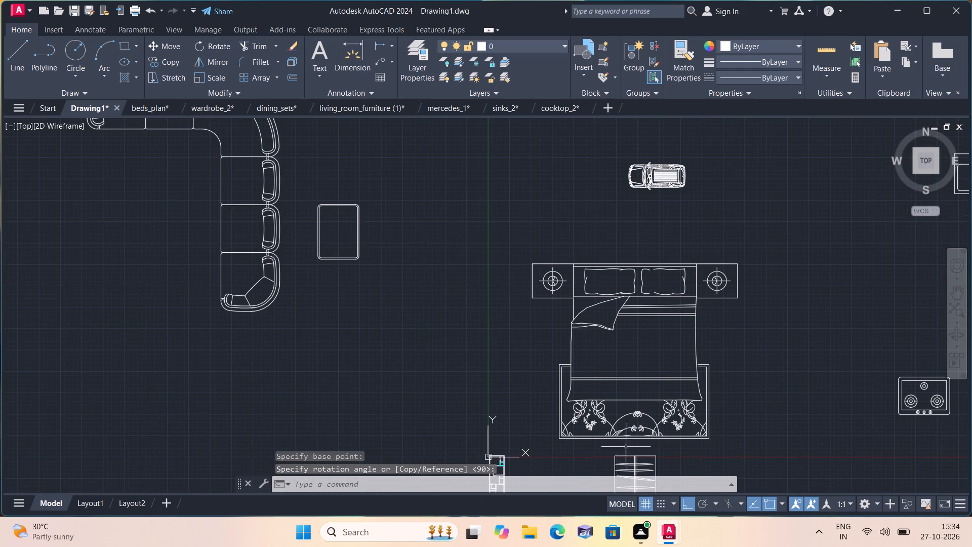
{"action": "scroll", "coordinate": [664, 420], "scroll_direction": "up", "scroll_amount": 1}
{"action": "middle_click_drag", "start_coordinate": [610, 209], "coordinate": [622, 362]}
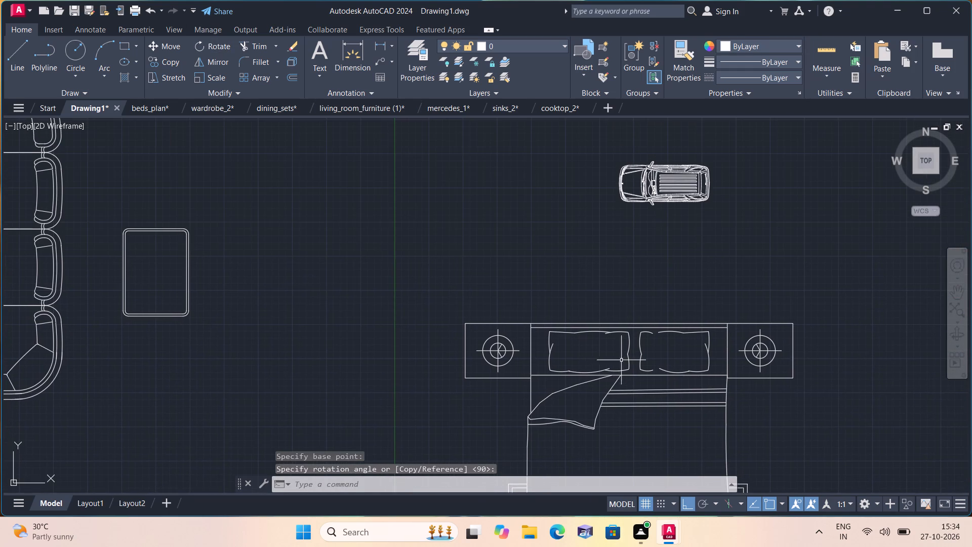
{"action": "left_click", "coordinate": [738, 237]}
{"action": "left_click", "coordinate": [593, 152]}
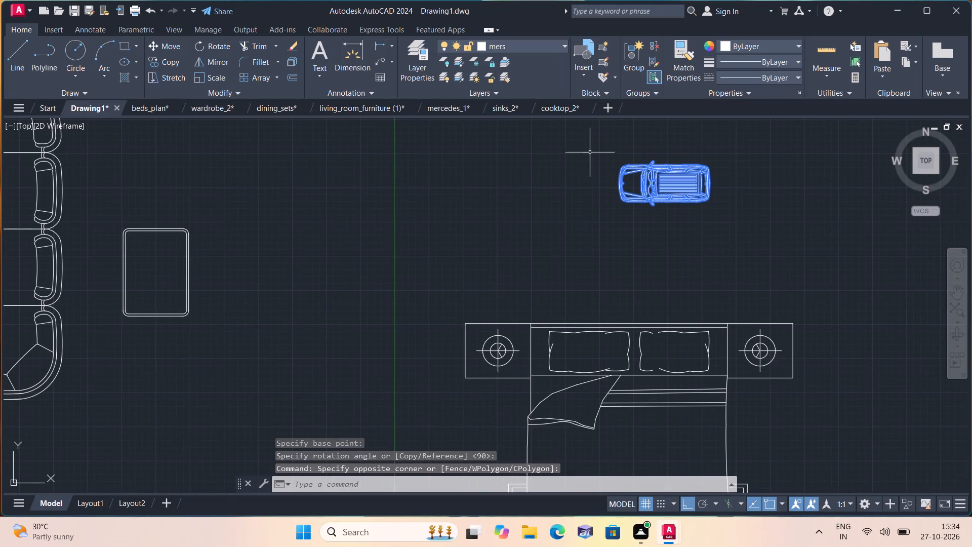
{"action": "left_click", "coordinate": [220, 45]}
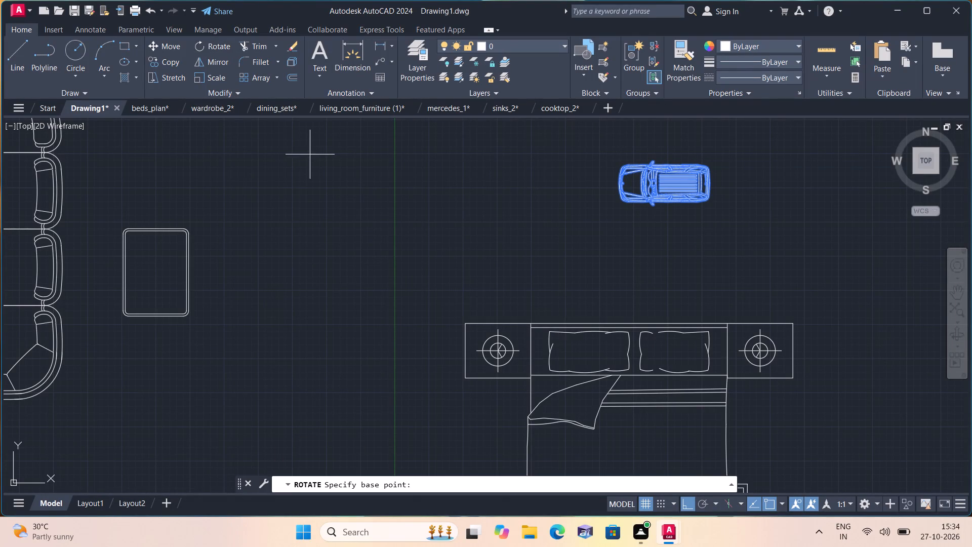
{"action": "left_click_drag", "start_coordinate": [498, 216], "coordinate": [499, 222]}
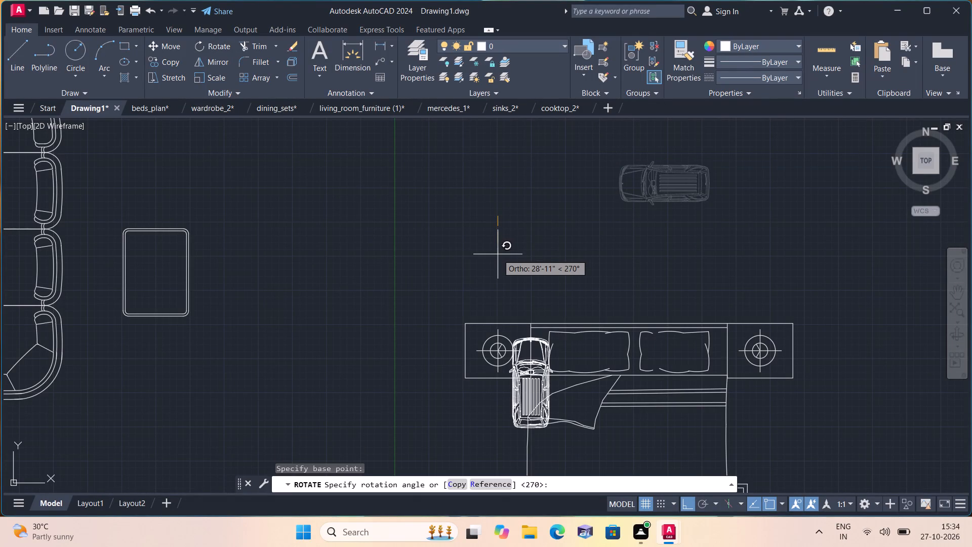
{"action": "left_click", "coordinate": [397, 194]}
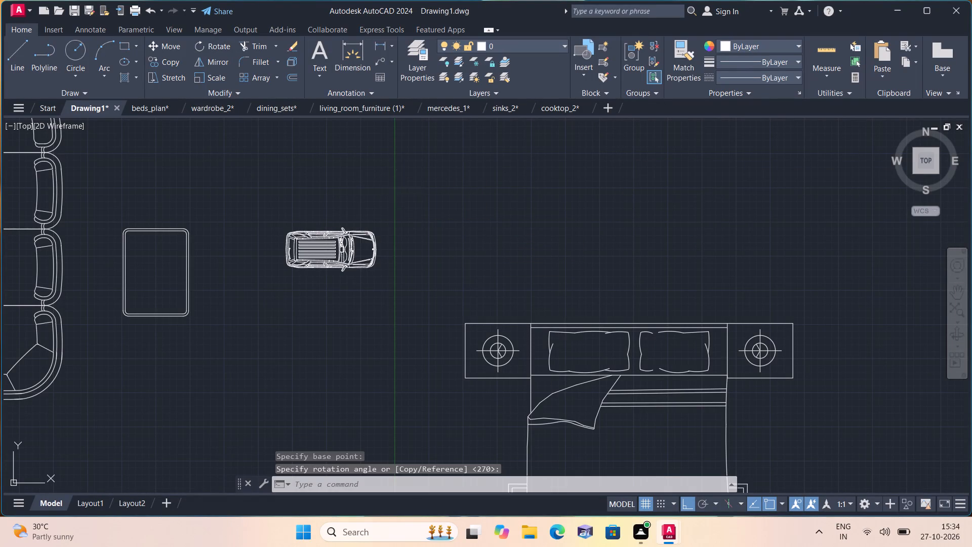
Rotate the SUV 90° about a point on its body so its front faces up.
{"action": "left_click_drag", "start_coordinate": [388, 278], "coordinate": [370, 254]}
{"action": "left_click", "coordinate": [278, 201]}
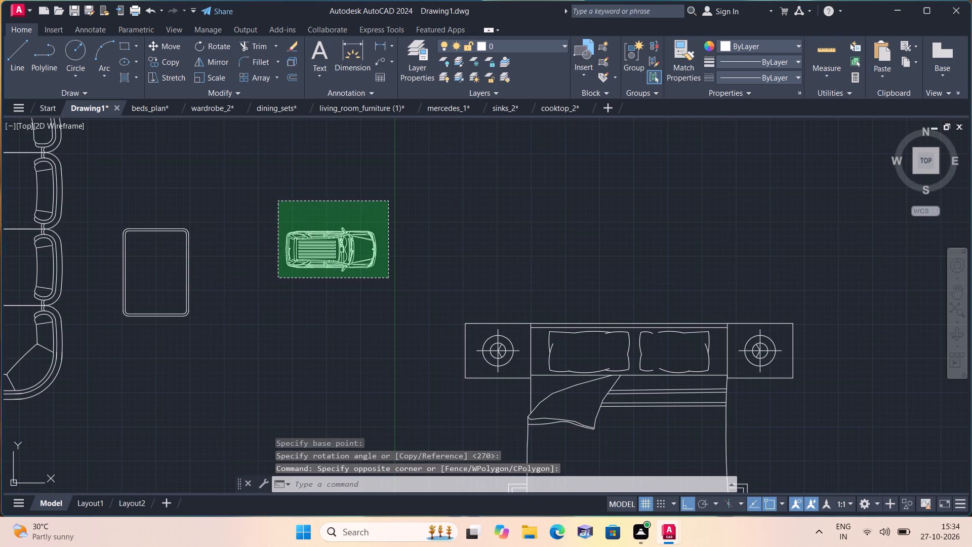
{"action": "left_click", "coordinate": [217, 48]}
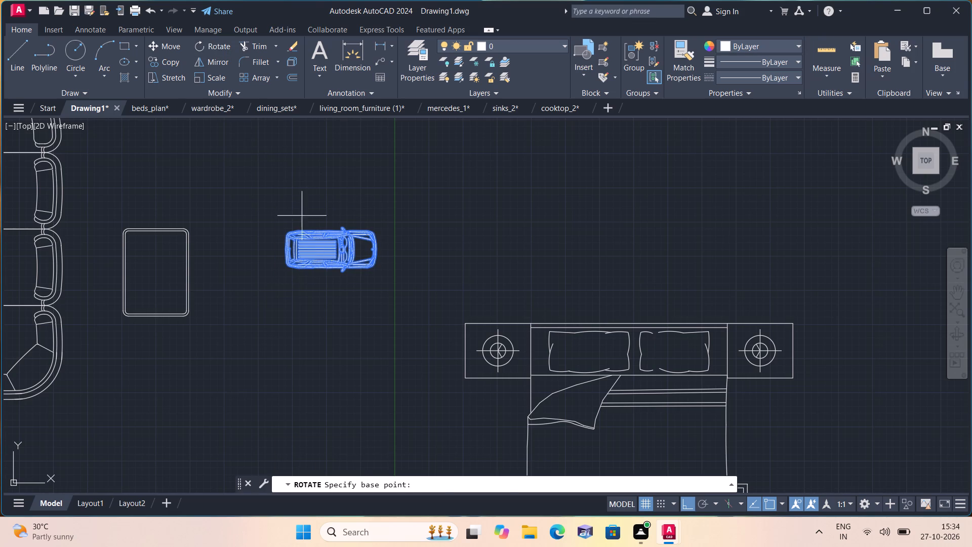
{"action": "left_click", "coordinate": [322, 252]}
{"action": "left_click", "coordinate": [316, 177]}
Mirror the bed with its side tables and rug across a horizontal line above the headboard, erasing the source objects.
{"action": "middle_click_drag", "start_coordinate": [408, 278], "coordinate": [417, 264]}
{"action": "scroll", "coordinate": [416, 267], "scroll_direction": "down", "scroll_amount": 2}
{"action": "scroll", "coordinate": [483, 363], "scroll_direction": "up", "scroll_amount": 1}
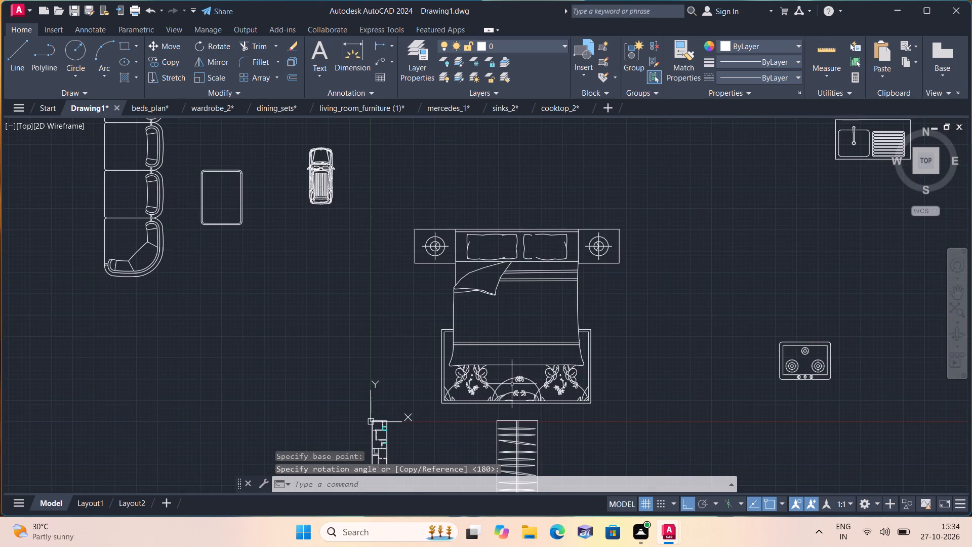
{"action": "left_click", "coordinate": [616, 410]}
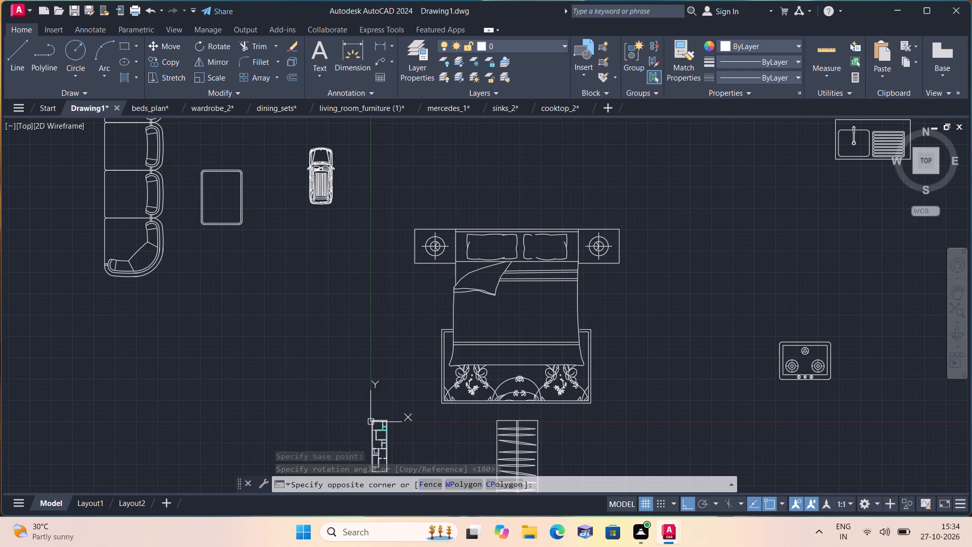
{"action": "left_click", "coordinate": [412, 171]}
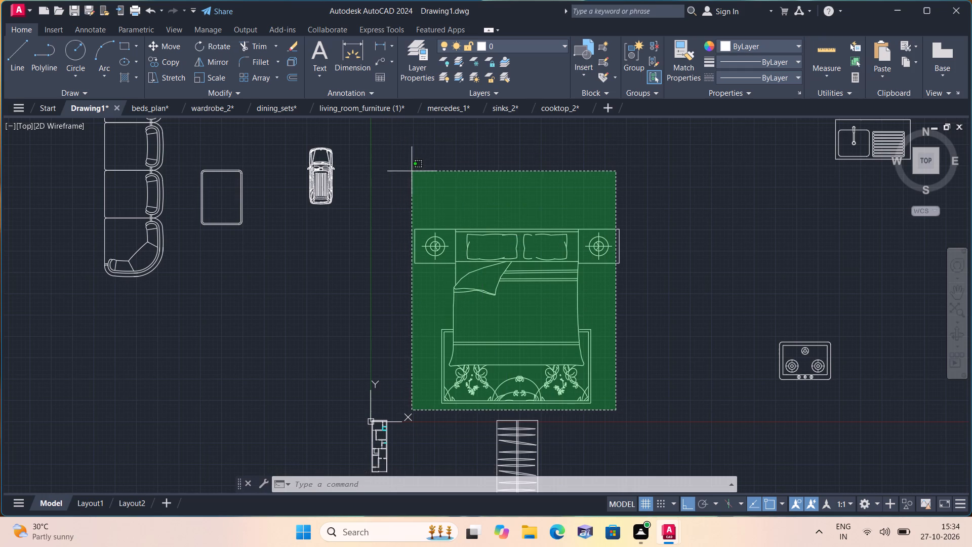
{"action": "middle_click_drag", "start_coordinate": [409, 184], "coordinate": [431, 239]}
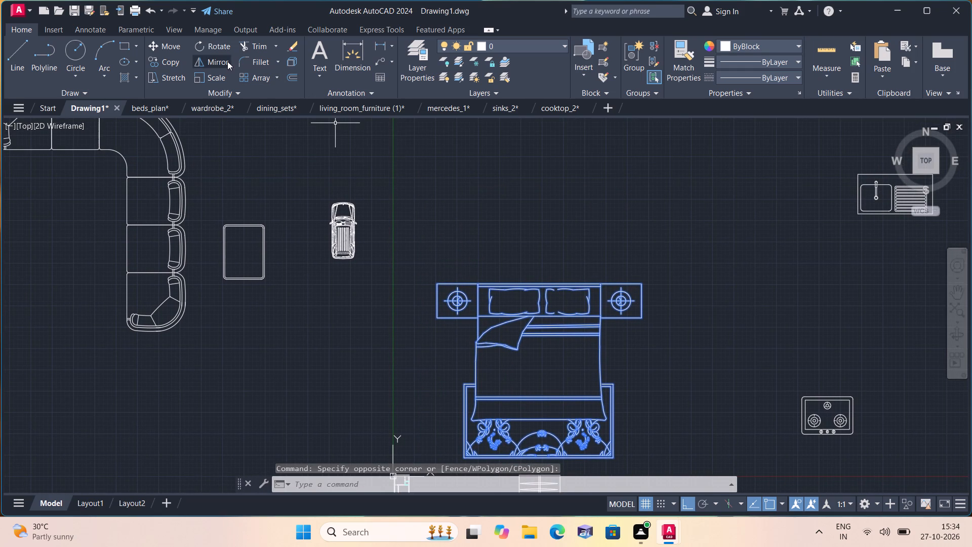
{"action": "left_click", "coordinate": [223, 59]}
{"action": "left_click_drag", "start_coordinate": [410, 247], "coordinate": [435, 249]}
{"action": "left_click", "coordinate": [617, 250]}
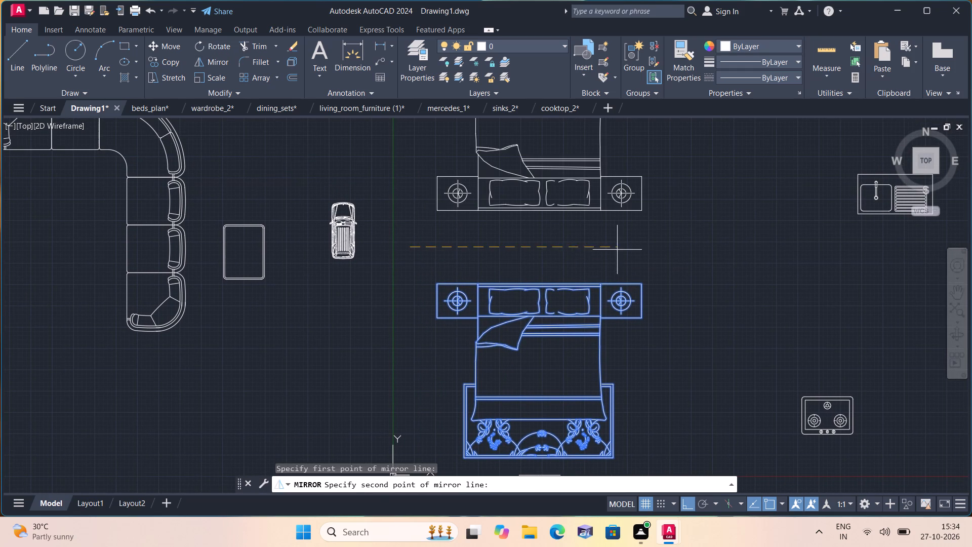
{"action": "left_click", "coordinate": [436, 481]}
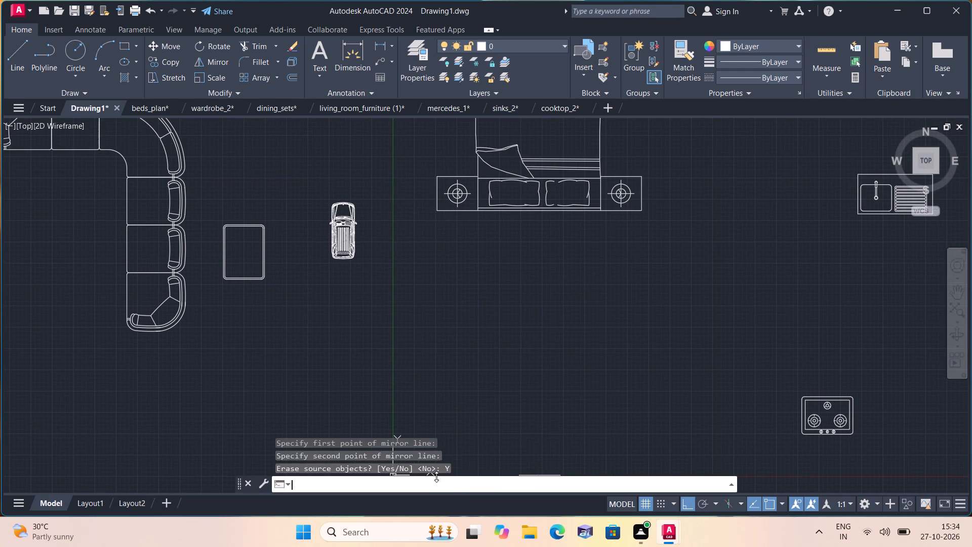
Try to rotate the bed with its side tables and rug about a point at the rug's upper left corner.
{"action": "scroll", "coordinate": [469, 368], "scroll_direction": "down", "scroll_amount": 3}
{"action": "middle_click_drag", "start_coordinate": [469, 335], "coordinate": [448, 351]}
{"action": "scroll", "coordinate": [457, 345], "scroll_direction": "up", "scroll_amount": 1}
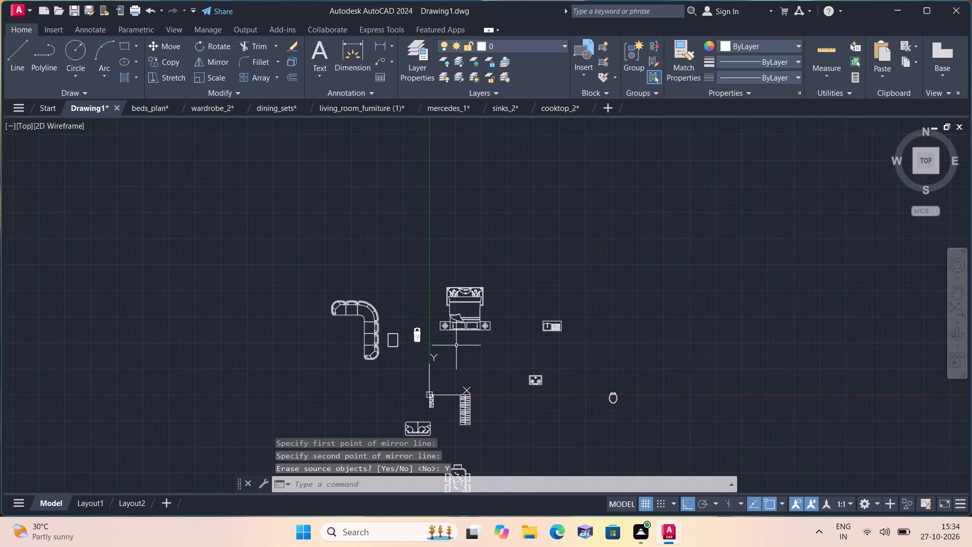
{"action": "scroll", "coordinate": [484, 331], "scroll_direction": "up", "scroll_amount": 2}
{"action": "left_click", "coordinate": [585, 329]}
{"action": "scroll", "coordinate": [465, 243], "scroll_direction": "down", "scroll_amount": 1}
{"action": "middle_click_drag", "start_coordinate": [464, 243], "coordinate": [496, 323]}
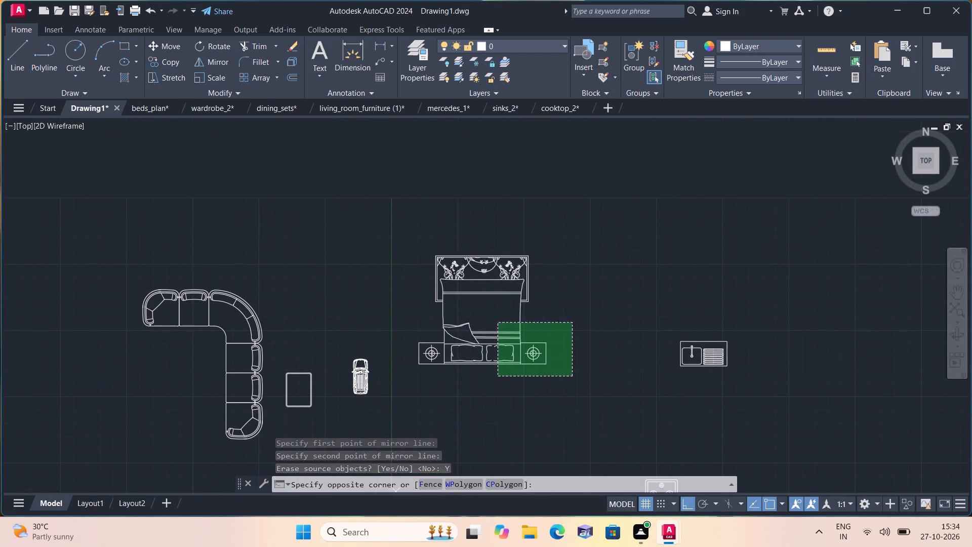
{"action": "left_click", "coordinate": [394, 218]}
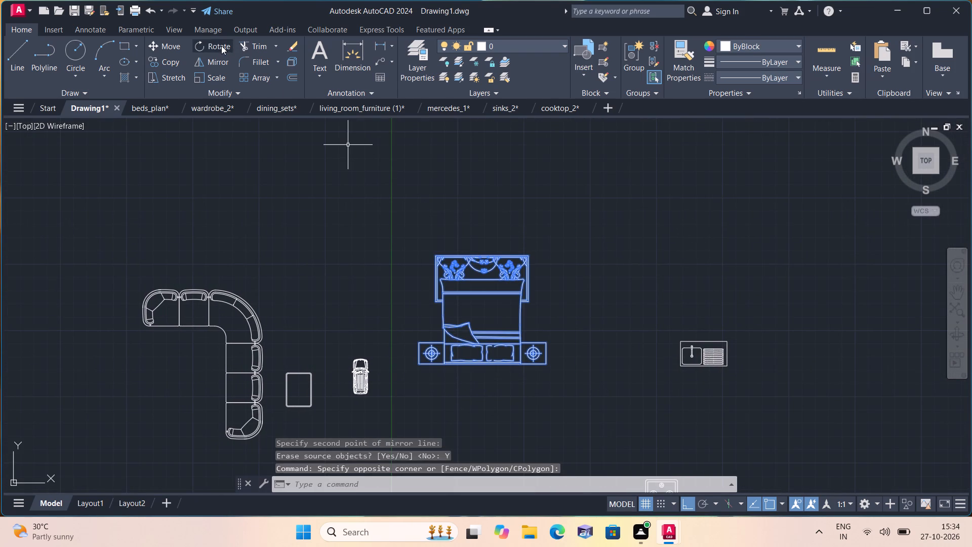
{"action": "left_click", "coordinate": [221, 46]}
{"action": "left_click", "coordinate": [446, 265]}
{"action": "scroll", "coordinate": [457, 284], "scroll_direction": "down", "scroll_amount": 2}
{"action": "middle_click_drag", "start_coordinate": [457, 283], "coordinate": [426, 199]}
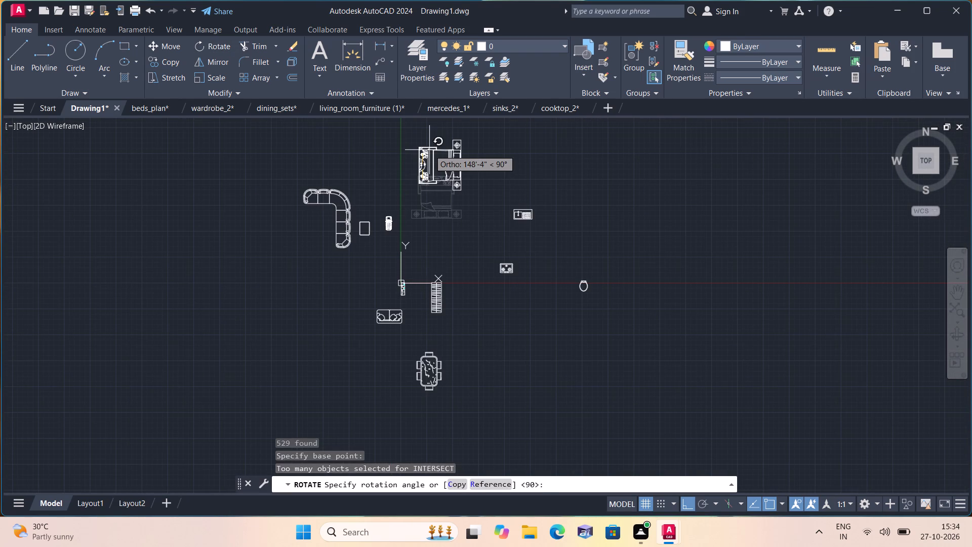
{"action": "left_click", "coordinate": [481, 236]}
Copy the bed with its side tables and rug about 260 ft straight down, directly below the original.
{"action": "left_click", "coordinate": [481, 235]}
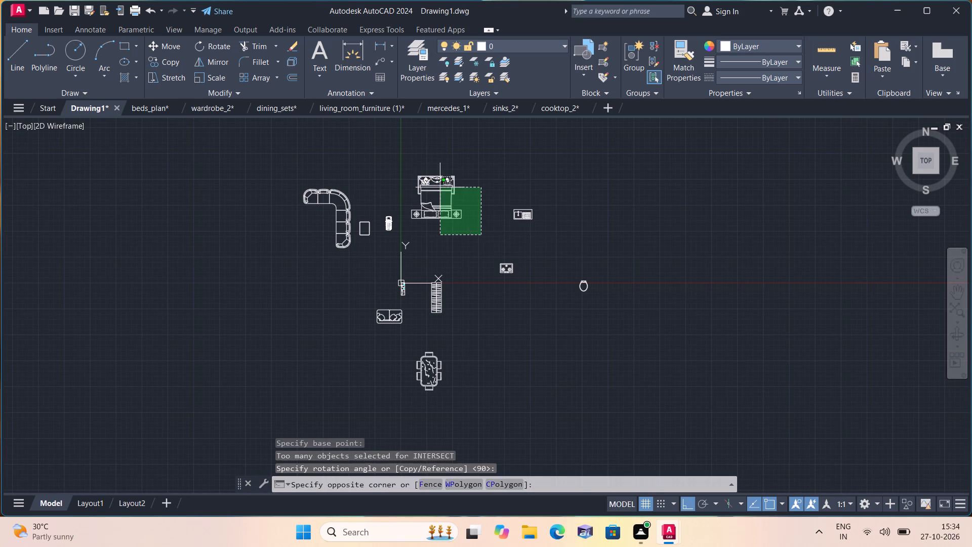
{"action": "left_click", "coordinate": [406, 164]}
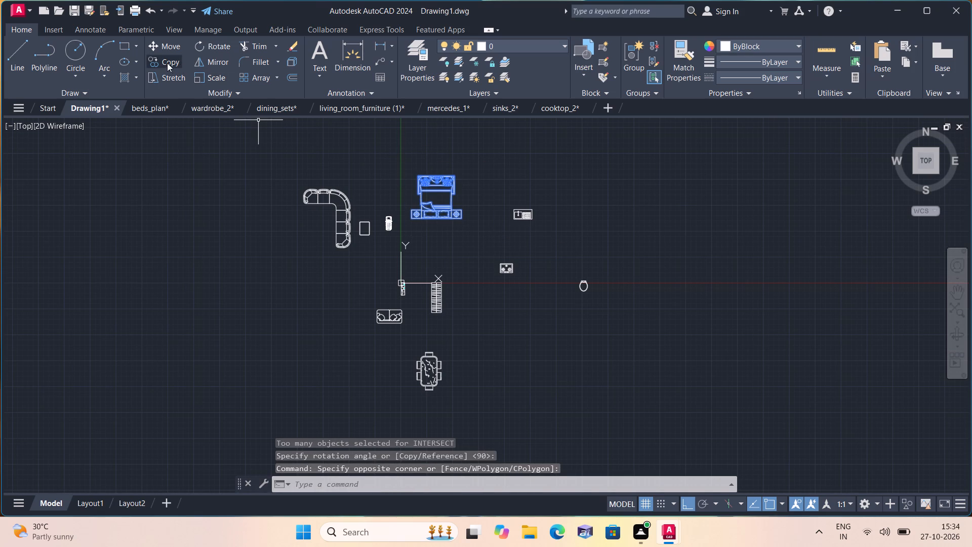
{"action": "left_click", "coordinate": [167, 62]}
{"action": "left_click", "coordinate": [428, 198]}
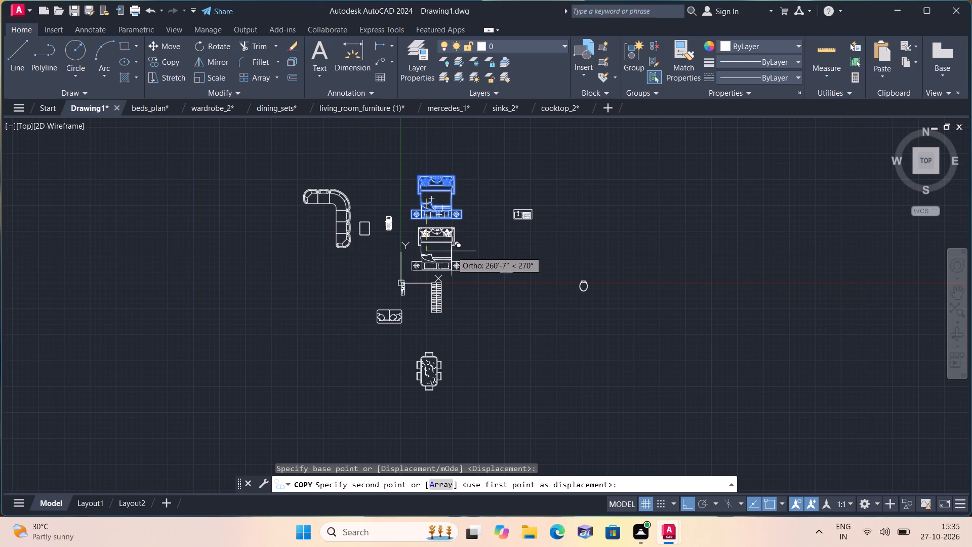
{"action": "left_click", "coordinate": [452, 251]}
{"action": "key", "text": "Escape"}
Rotate the lower bed copy 270° about a point in its middle so the pillows and side tables face left.
{"action": "scroll", "coordinate": [452, 247], "scroll_direction": "up", "scroll_amount": 1}
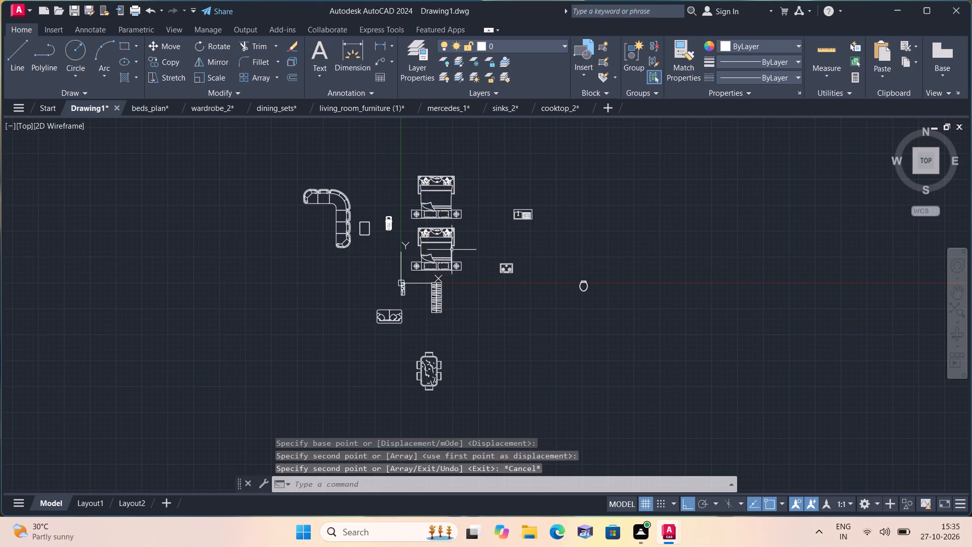
{"action": "scroll", "coordinate": [452, 247], "scroll_direction": "up", "scroll_amount": 2}
{"action": "left_click", "coordinate": [508, 341]}
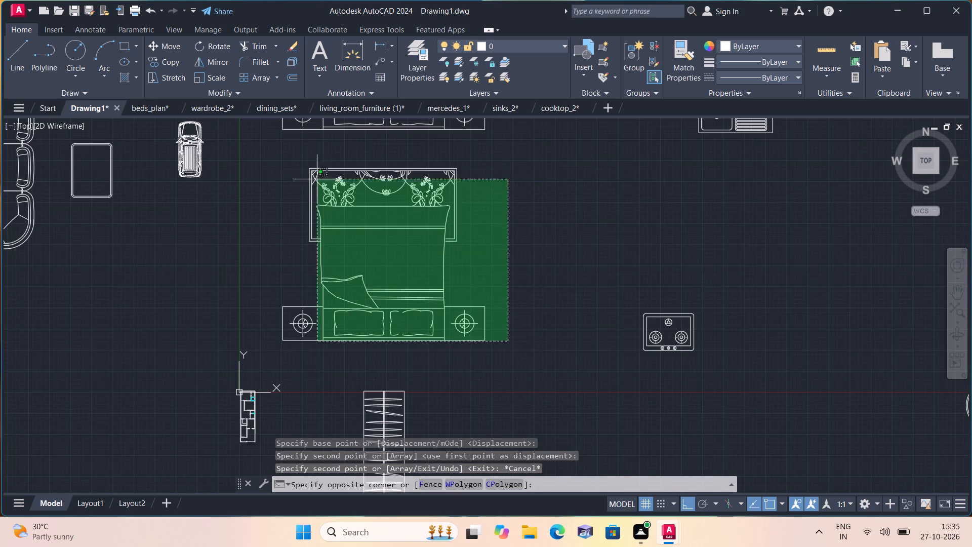
{"action": "left_click", "coordinate": [281, 151]}
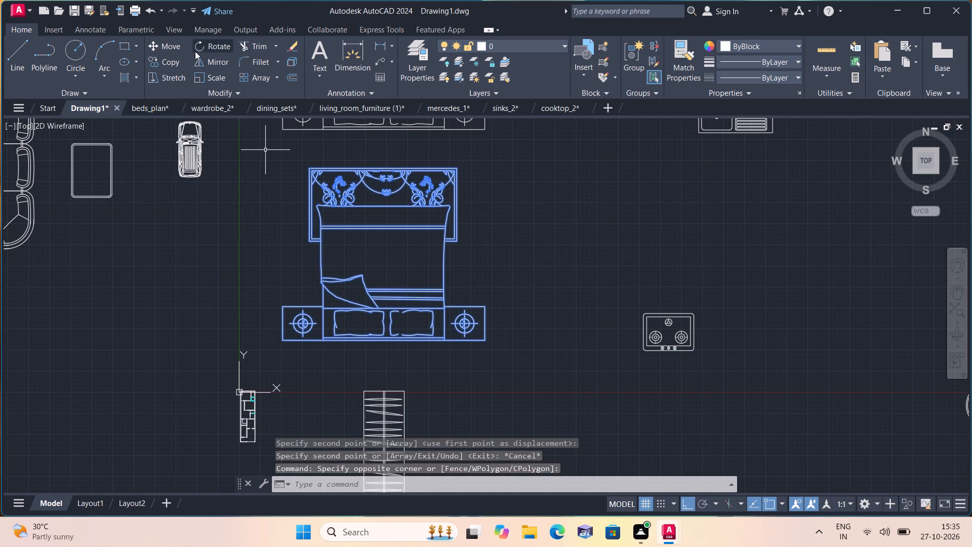
{"action": "left_click", "coordinate": [211, 48]}
{"action": "left_click", "coordinate": [371, 246]}
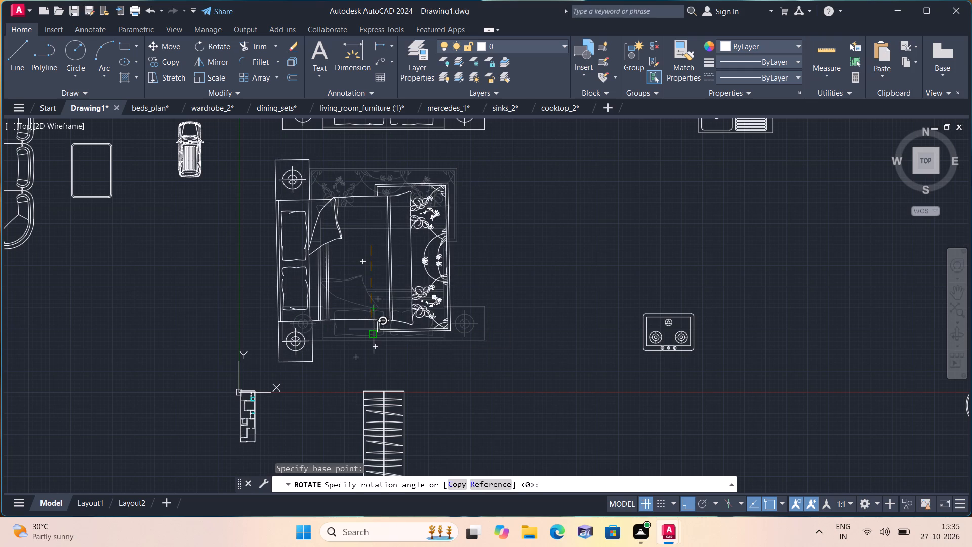
{"action": "left_click", "coordinate": [372, 361]}
Rotate the toilet 270° about a point to its upper left so its tank faces right.
{"action": "scroll", "coordinate": [423, 358], "scroll_direction": "down", "scroll_amount": 1}
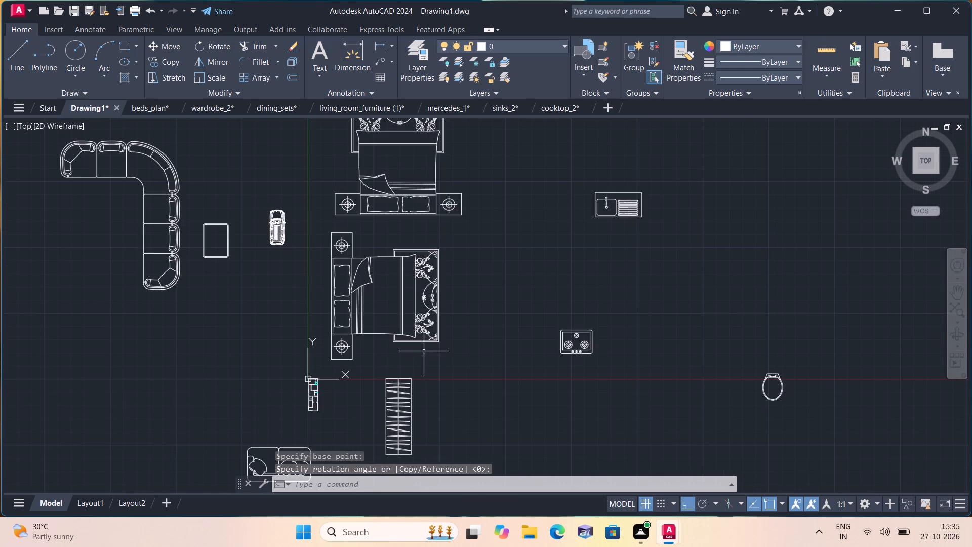
{"action": "scroll", "coordinate": [447, 347], "scroll_direction": "down", "scroll_amount": 1}
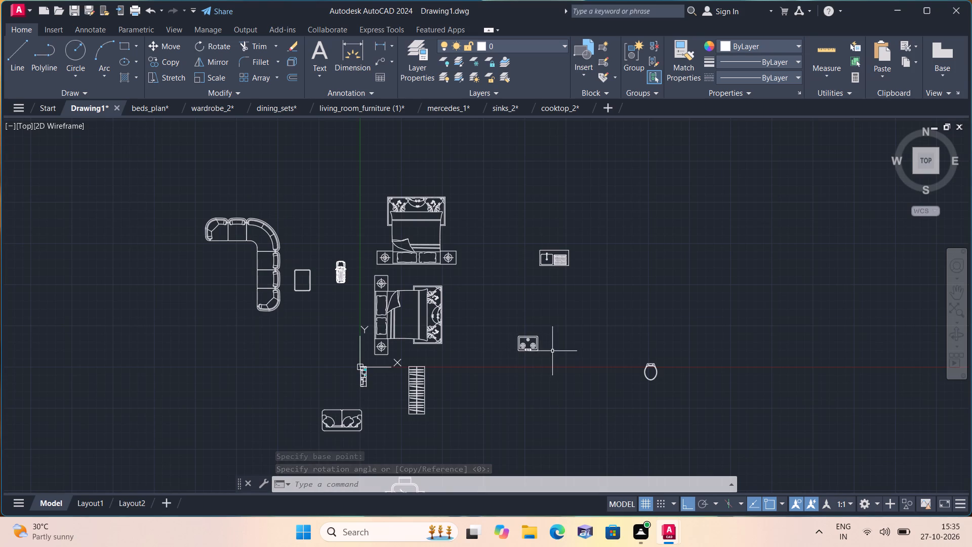
{"action": "scroll", "coordinate": [632, 360], "scroll_direction": "up", "scroll_amount": 1}
{"action": "left_click_drag", "start_coordinate": [701, 420], "coordinate": [698, 411]}
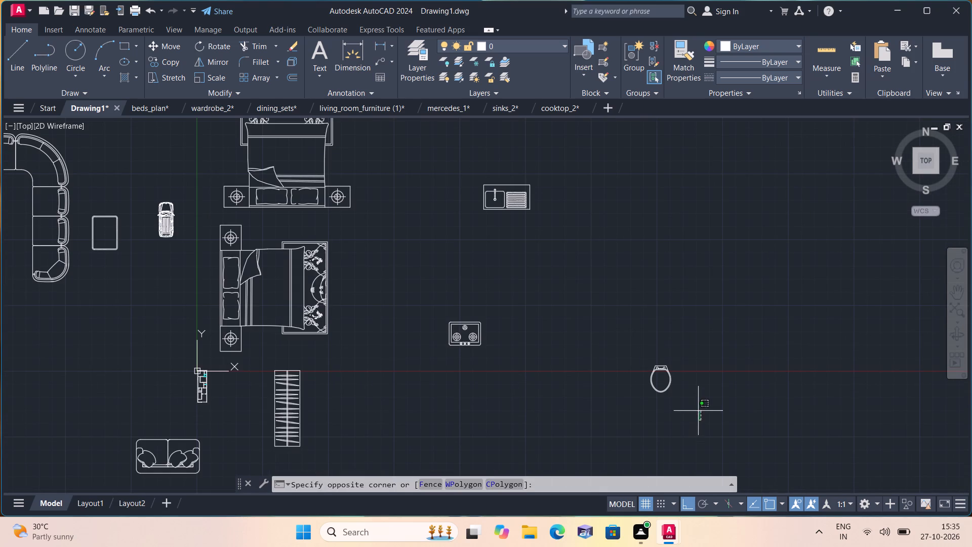
{"action": "left_click", "coordinate": [644, 322]}
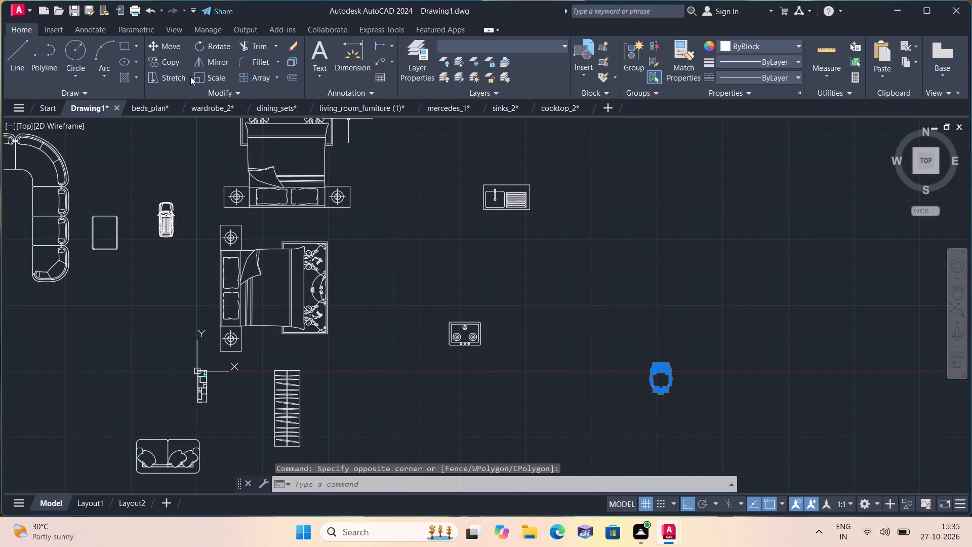
{"action": "left_click", "coordinate": [214, 43]}
{"action": "left_click", "coordinate": [619, 345]}
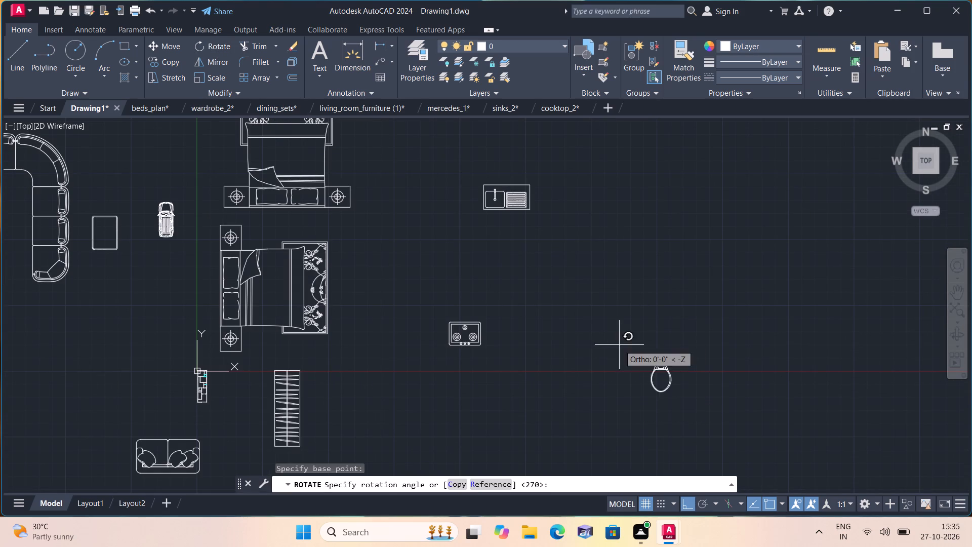
{"action": "left_click", "coordinate": [622, 433]}
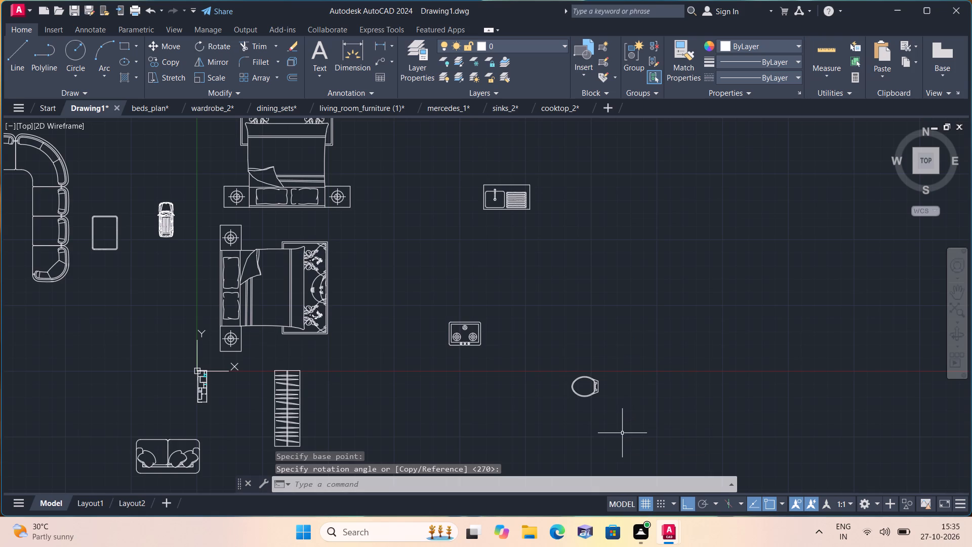
Mirror the cooktop across a horizontal line just below it, erasing the source objects.
{"action": "middle_click_drag", "start_coordinate": [466, 373], "coordinate": [562, 371]}
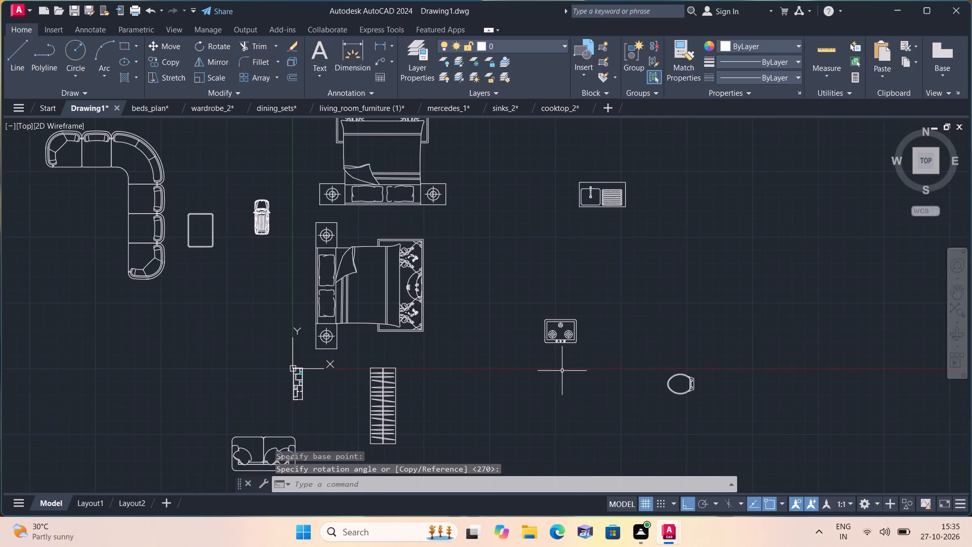
{"action": "scroll", "coordinate": [562, 371], "scroll_direction": "up", "scroll_amount": 2}
{"action": "left_click_drag", "start_coordinate": [635, 334], "coordinate": [633, 323]}
{"action": "left_click", "coordinate": [427, 204]}
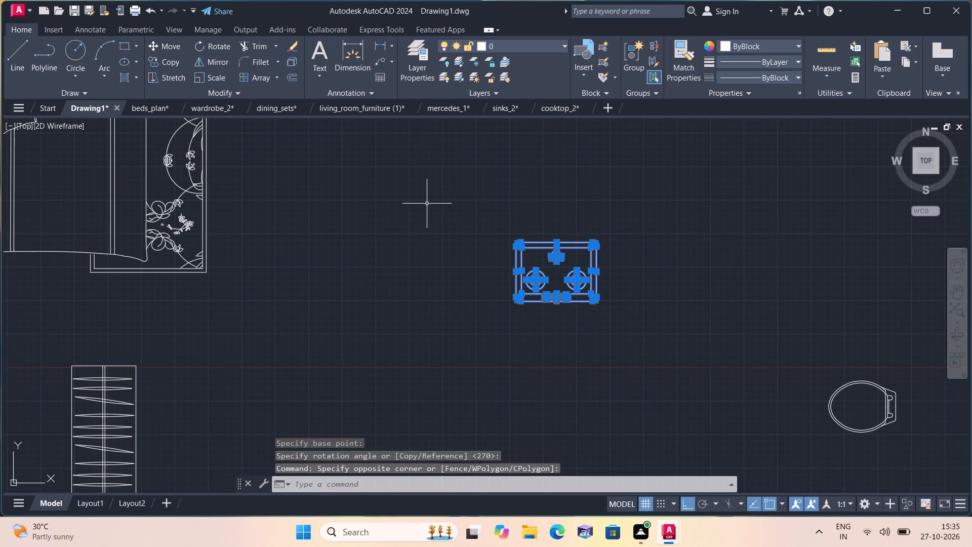
{"action": "left_click", "coordinate": [212, 59]}
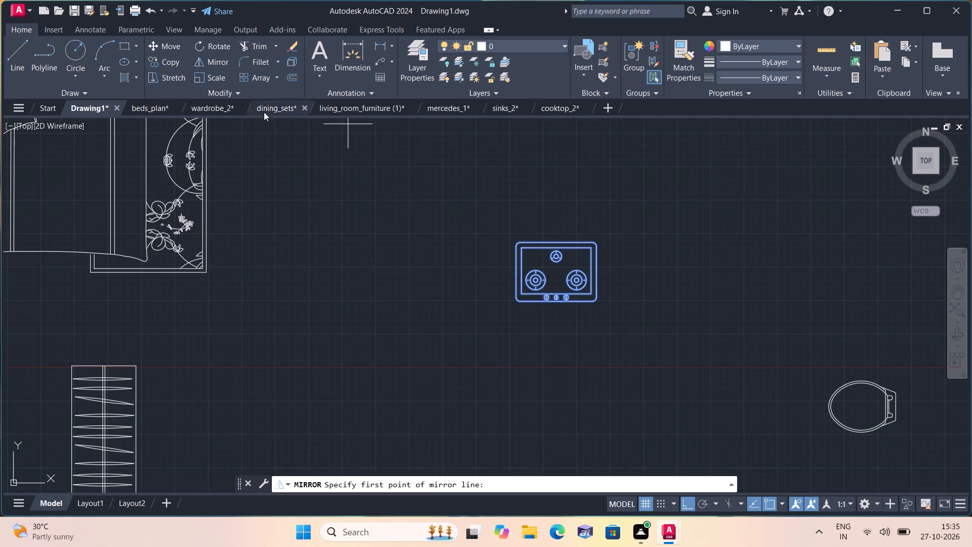
{"action": "left_click_drag", "start_coordinate": [473, 338], "coordinate": [496, 345]}
{"action": "left_click", "coordinate": [594, 339]}
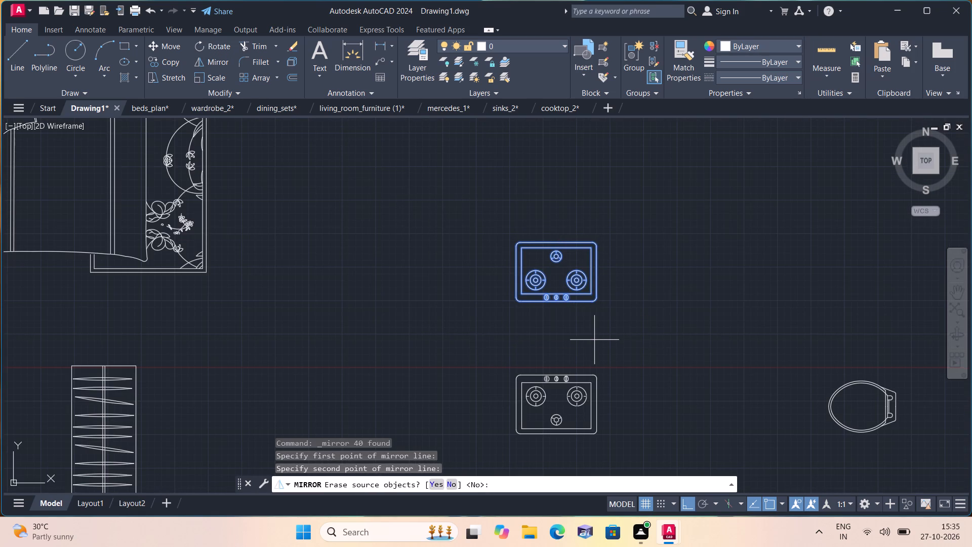
{"action": "left_click", "coordinate": [431, 486]}
Rotate the kitchen sink 90° about a point to its left so it stands vertically with the drainboard on top.
{"action": "scroll", "coordinate": [403, 346], "scroll_direction": "down", "scroll_amount": 1}
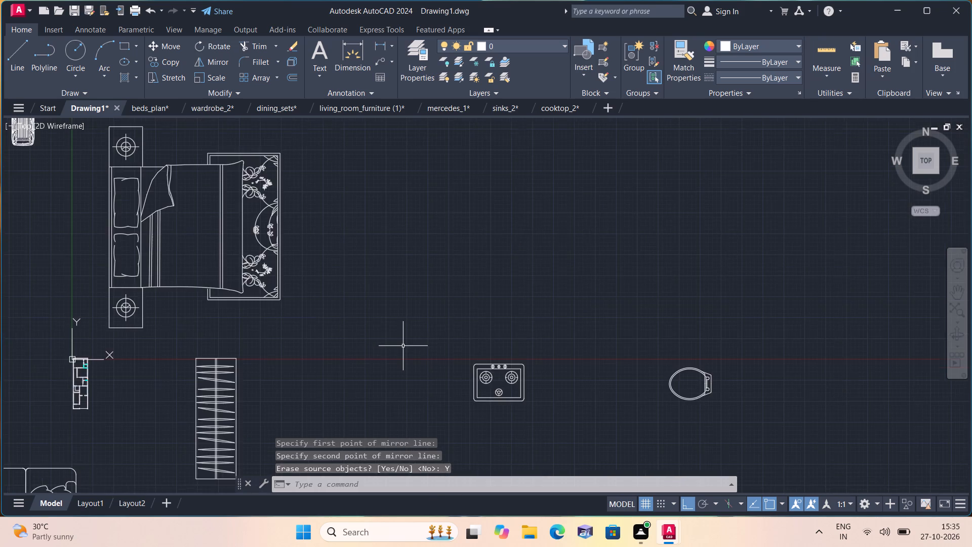
{"action": "scroll", "coordinate": [403, 345], "scroll_direction": "down", "scroll_amount": 1}
{"action": "middle_click_drag", "start_coordinate": [402, 345], "coordinate": [419, 447]}
{"action": "scroll", "coordinate": [420, 448], "scroll_direction": "down", "scroll_amount": 2}
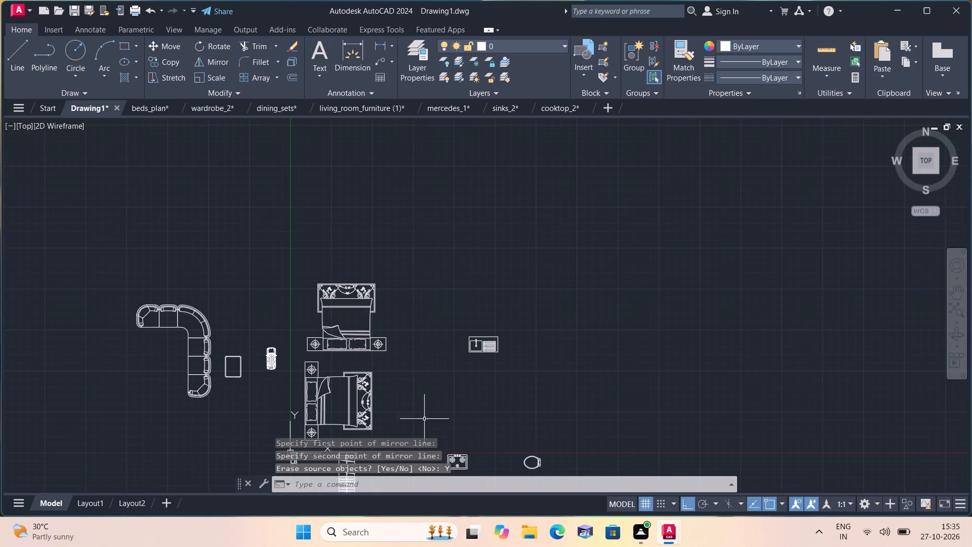
{"action": "scroll", "coordinate": [456, 362], "scroll_direction": "up", "scroll_amount": 3}
{"action": "left_click_drag", "start_coordinate": [657, 371], "coordinate": [652, 352]}
{"action": "left_click", "coordinate": [398, 131]}
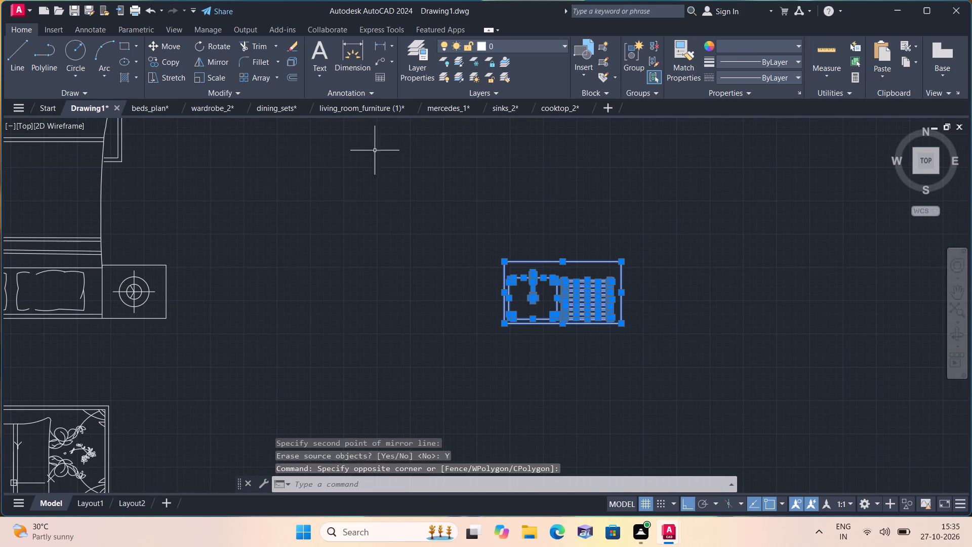
{"action": "left_click", "coordinate": [206, 46]}
{"action": "left_click", "coordinate": [484, 303]}
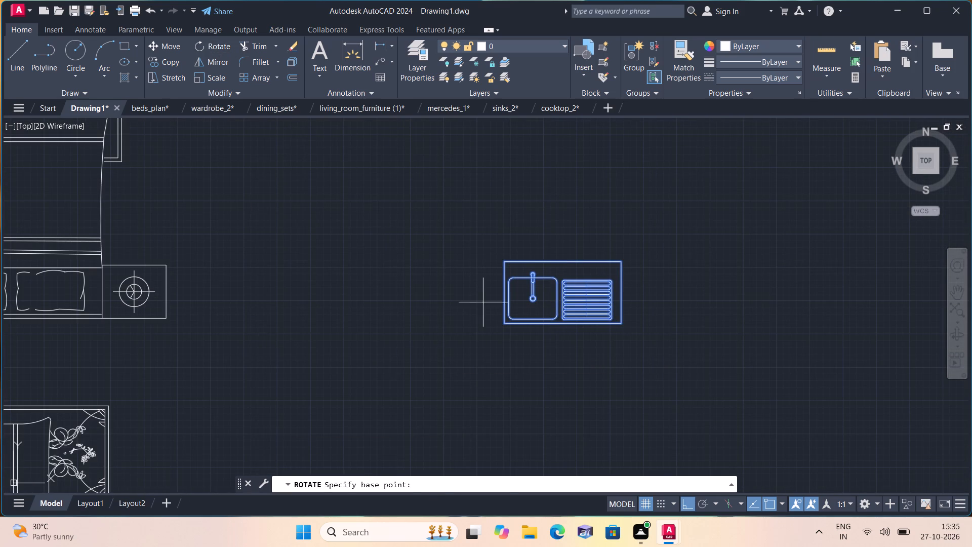
{"action": "left_click", "coordinate": [498, 202]}
Turn Ortho off and move the coffee table by its center into the space inside the L-shaped sofa.
{"action": "scroll", "coordinate": [501, 207], "scroll_direction": "down", "scroll_amount": 2}
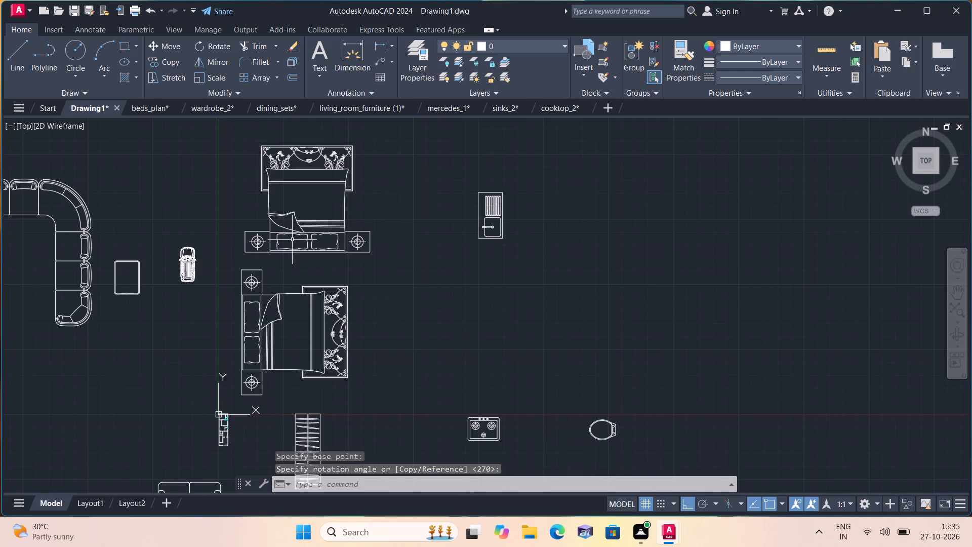
{"action": "scroll", "coordinate": [290, 238], "scroll_direction": "down", "scroll_amount": 2}
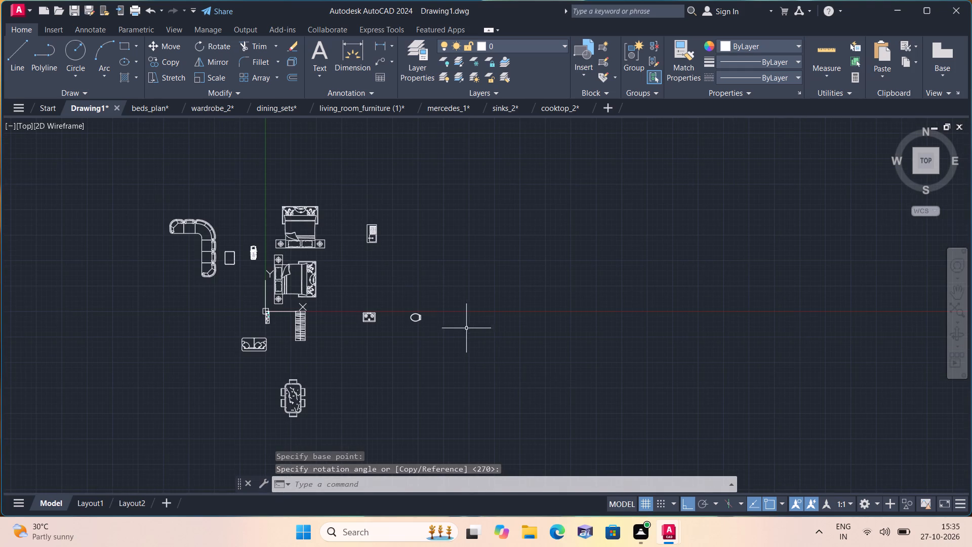
{"action": "left_click", "coordinate": [687, 501]}
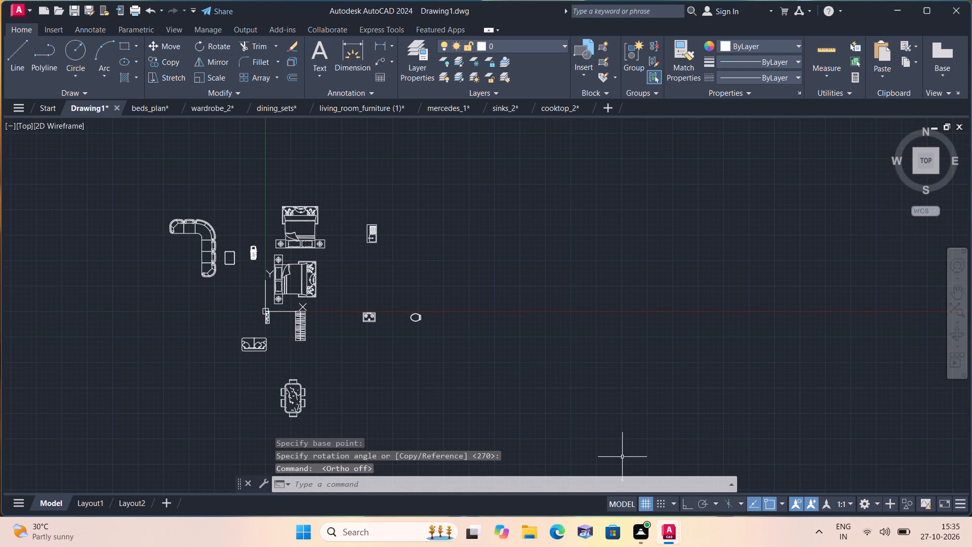
{"action": "middle_click_drag", "start_coordinate": [218, 276], "coordinate": [272, 333]}
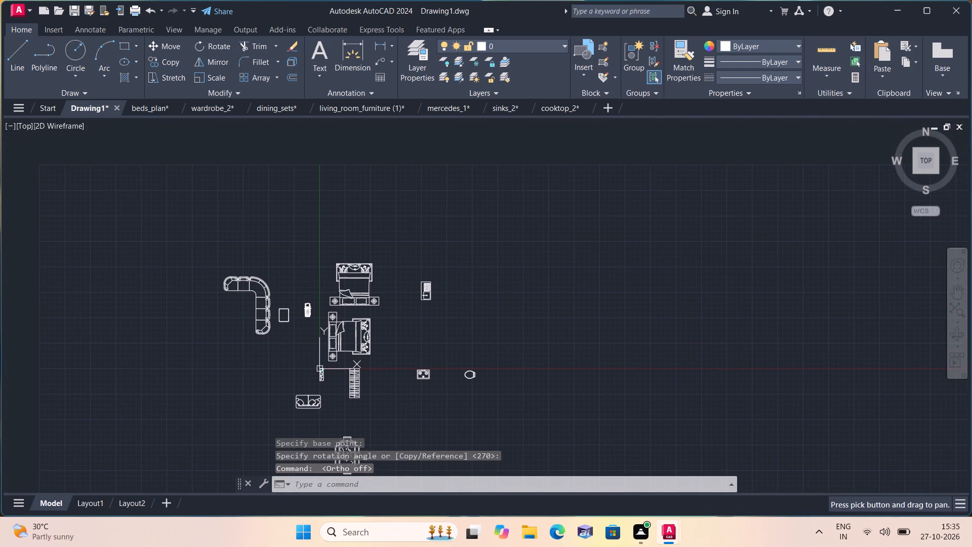
{"action": "scroll", "coordinate": [272, 333], "scroll_direction": "up", "scroll_amount": 3}
{"action": "left_click_drag", "start_coordinate": [276, 227], "coordinate": [293, 241]}
{"action": "left_click", "coordinate": [366, 327]}
{"action": "left_click", "coordinate": [159, 44]}
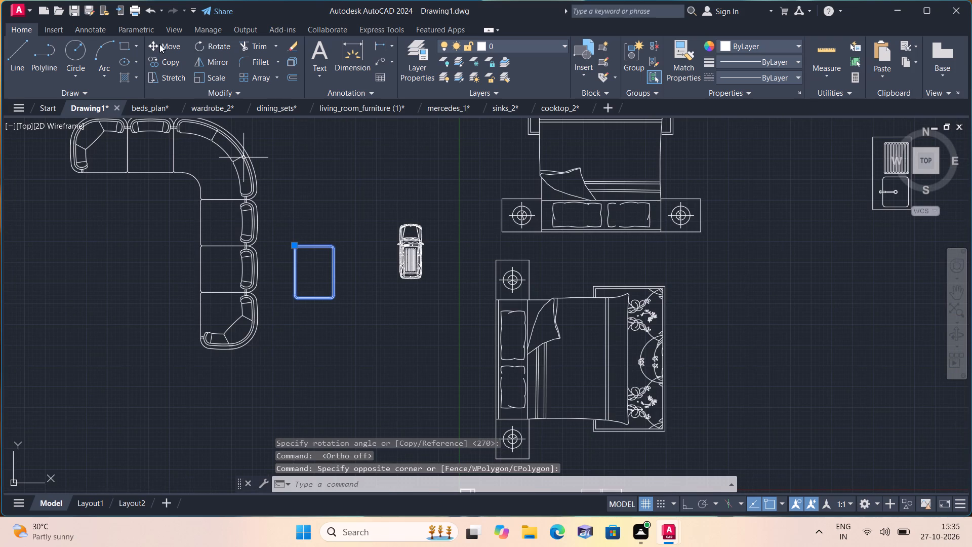
{"action": "left_click", "coordinate": [315, 269]}
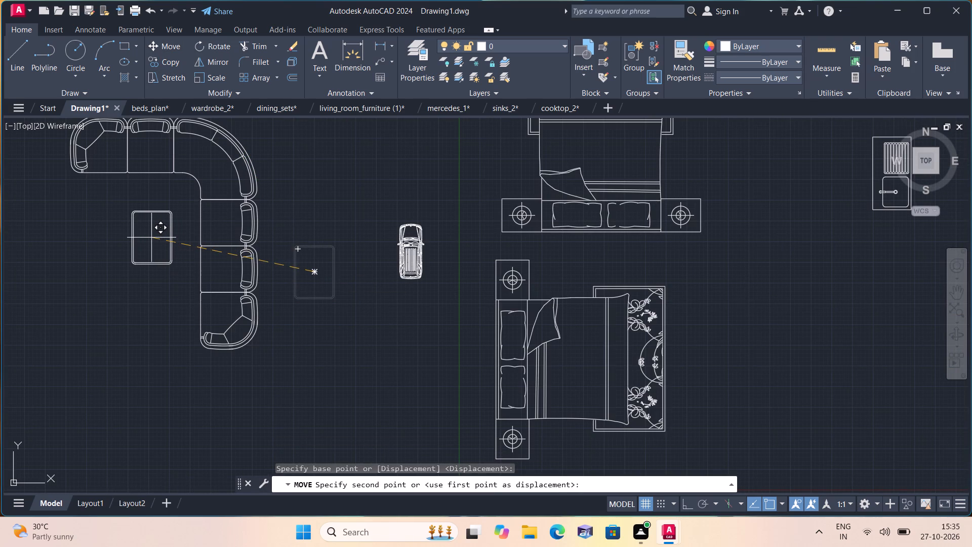
{"action": "left_click", "coordinate": [149, 237]}
Scale the car down about a point near its centre, to roughly one fifth of its size, to suit the floor plan.
{"action": "scroll", "coordinate": [149, 237], "scroll_direction": "down", "scroll_amount": 1}
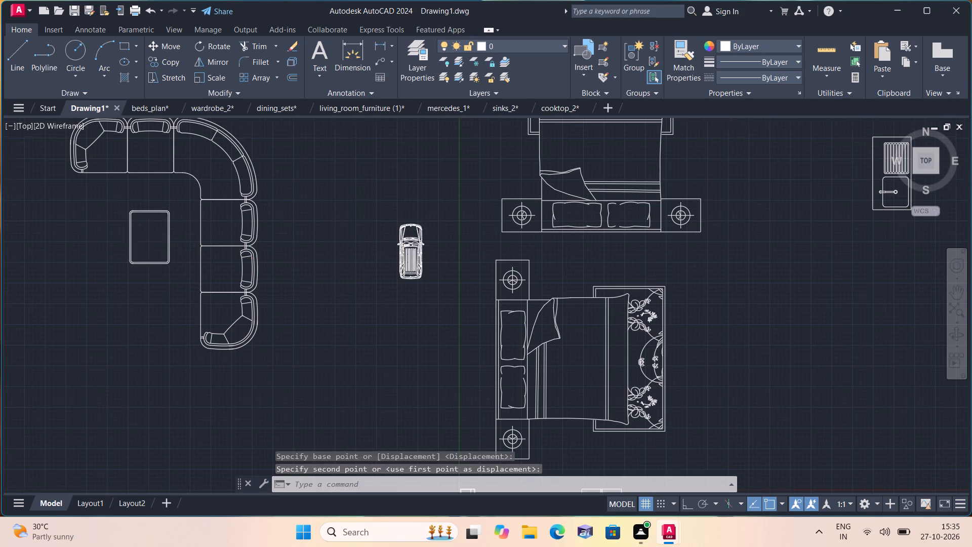
{"action": "scroll", "coordinate": [167, 267], "scroll_direction": "down", "scroll_amount": 1}
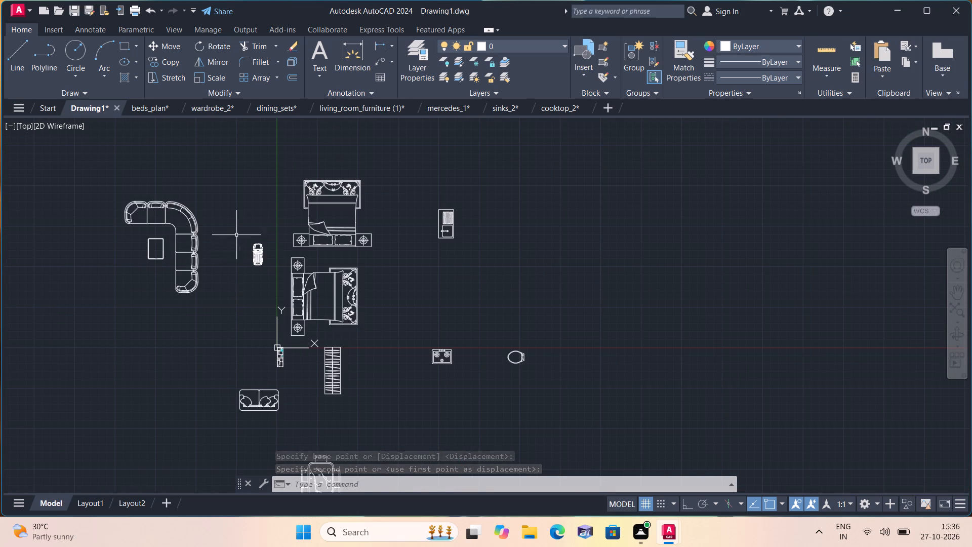
{"action": "scroll", "coordinate": [238, 230], "scroll_direction": "up", "scroll_amount": 2}
{"action": "left_click_drag", "start_coordinate": [264, 229], "coordinate": [266, 235]}
{"action": "left_click", "coordinate": [326, 348]}
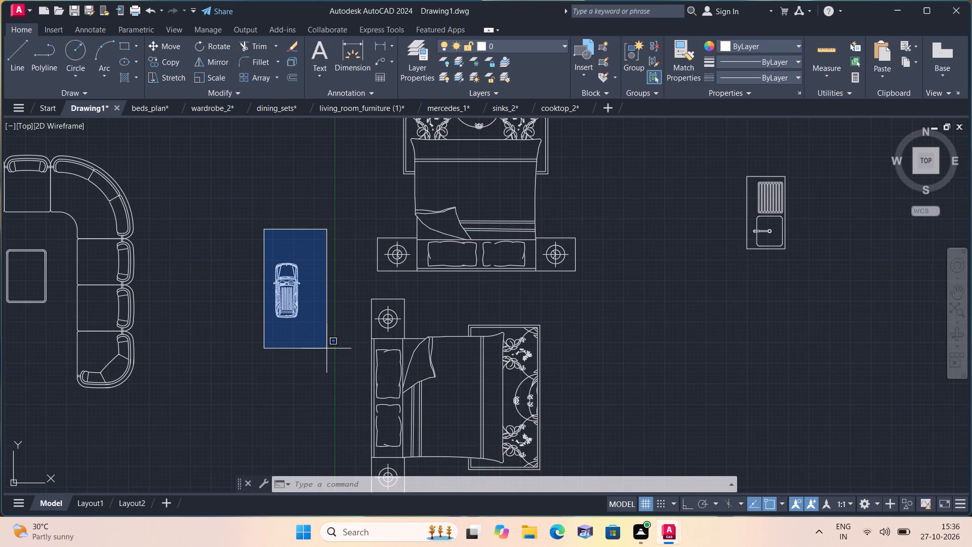
{"action": "left_click", "coordinate": [210, 76]}
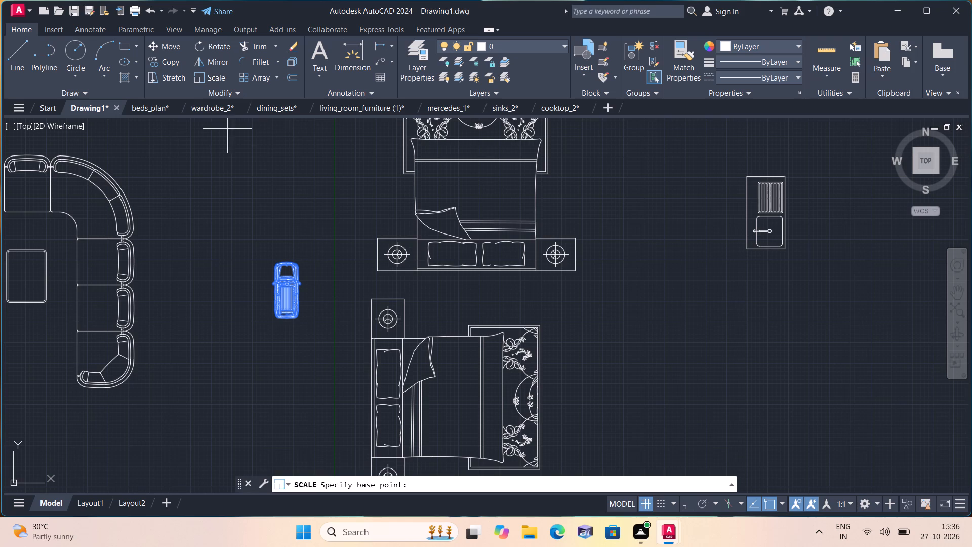
{"action": "scroll", "coordinate": [287, 287], "scroll_direction": "up", "scroll_amount": 3}
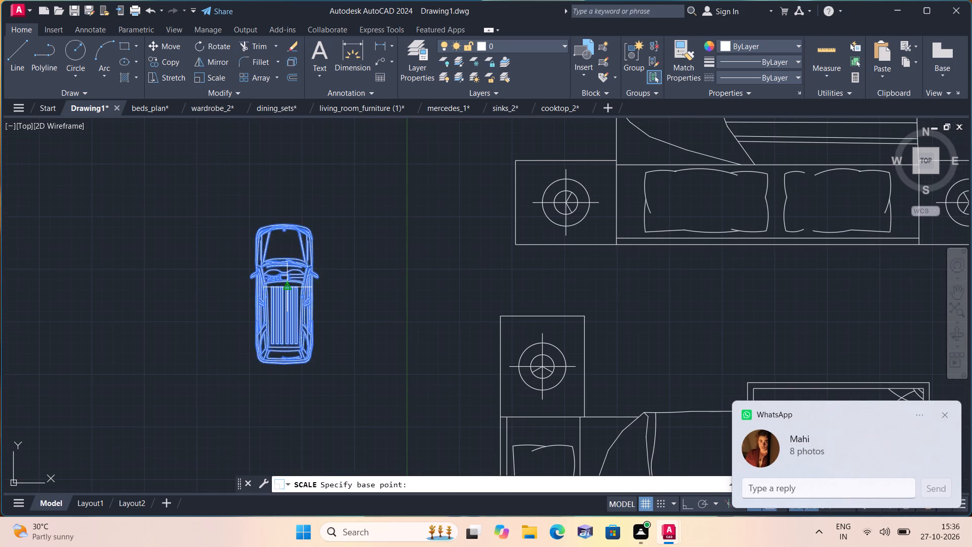
{"action": "left_click", "coordinate": [287, 287]}
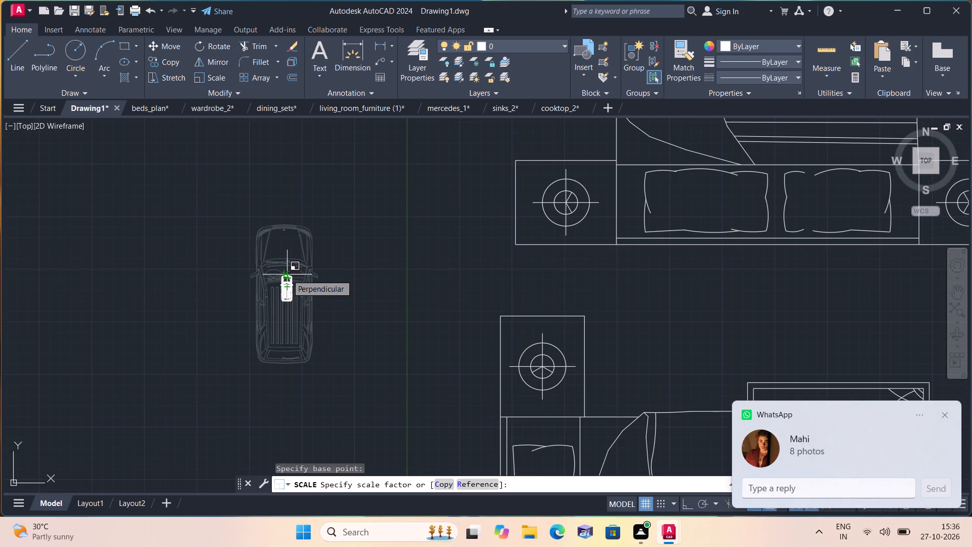
{"action": "left_click", "coordinate": [287, 275]}
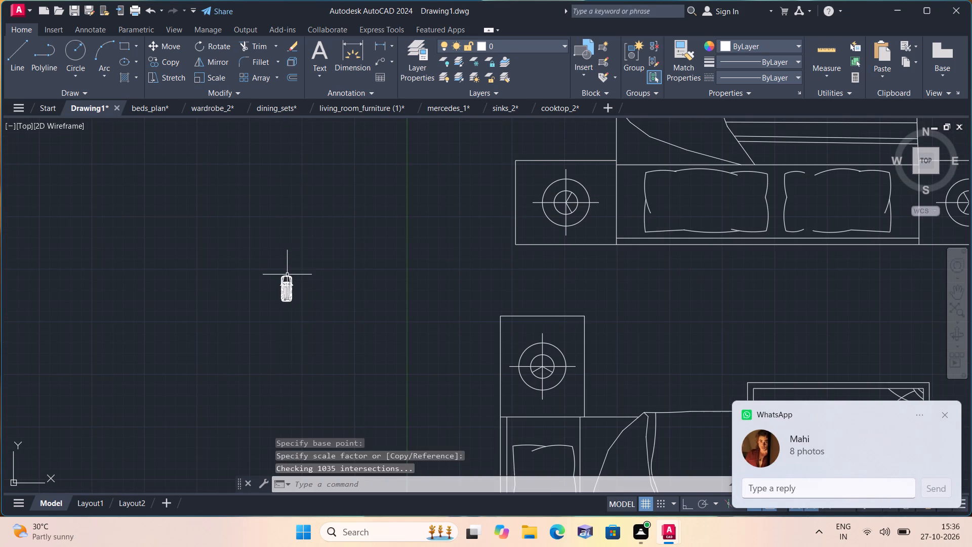
Move the scaled car into the open parking bay at the lower right of the floor plan, below the wall opening.
{"action": "scroll", "coordinate": [287, 275], "scroll_direction": "up", "scroll_amount": 1}
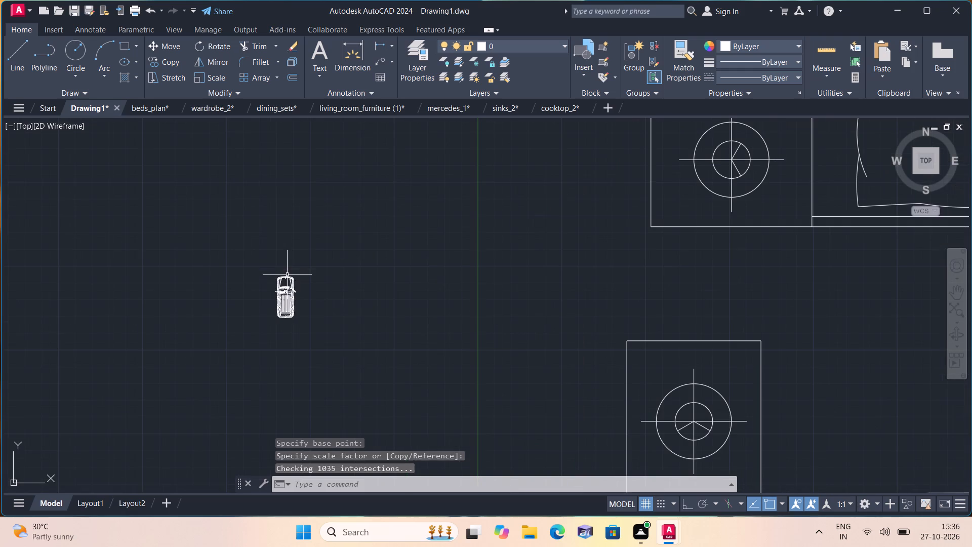
{"action": "left_click_drag", "start_coordinate": [272, 265], "coordinate": [295, 290]}
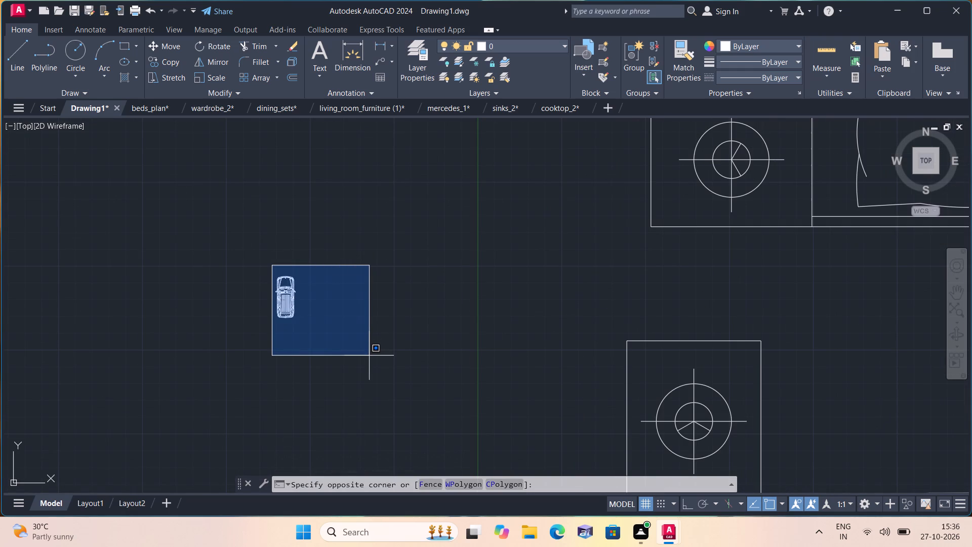
{"action": "left_click", "coordinate": [353, 389]}
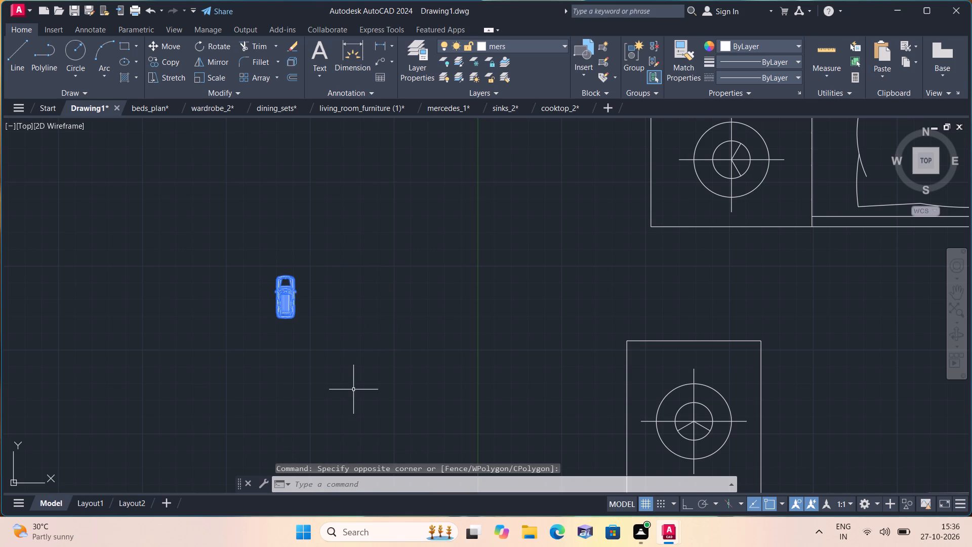
{"action": "left_click", "coordinate": [164, 46]}
{"action": "left_click", "coordinate": [276, 258]}
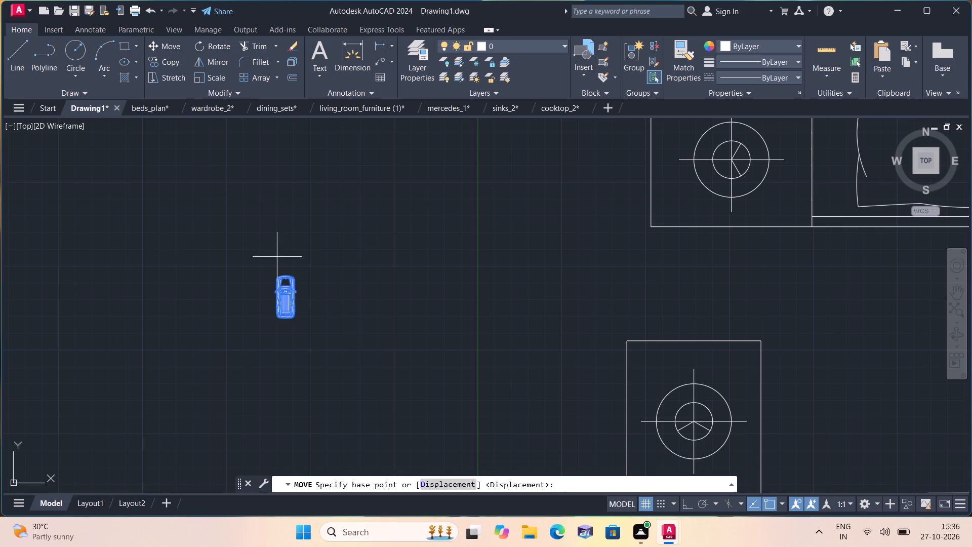
{"action": "scroll", "coordinate": [349, 333], "scroll_direction": "down", "scroll_amount": 1}
{"action": "middle_click_drag", "start_coordinate": [349, 333], "coordinate": [345, 248]}
{"action": "scroll", "coordinate": [347, 261], "scroll_direction": "down", "scroll_amount": 1}
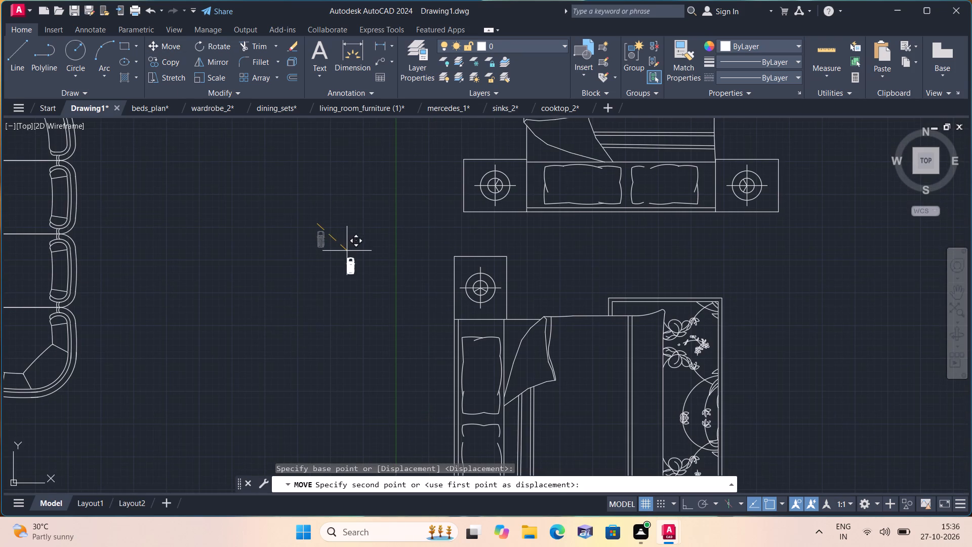
{"action": "scroll", "coordinate": [469, 348], "scroll_direction": "down", "scroll_amount": 1}
{"action": "middle_click_drag", "start_coordinate": [465, 346], "coordinate": [450, 232]}
{"action": "scroll", "coordinate": [450, 233], "scroll_direction": "down", "scroll_amount": 1}
{"action": "scroll", "coordinate": [439, 356], "scroll_direction": "up", "scroll_amount": 1}
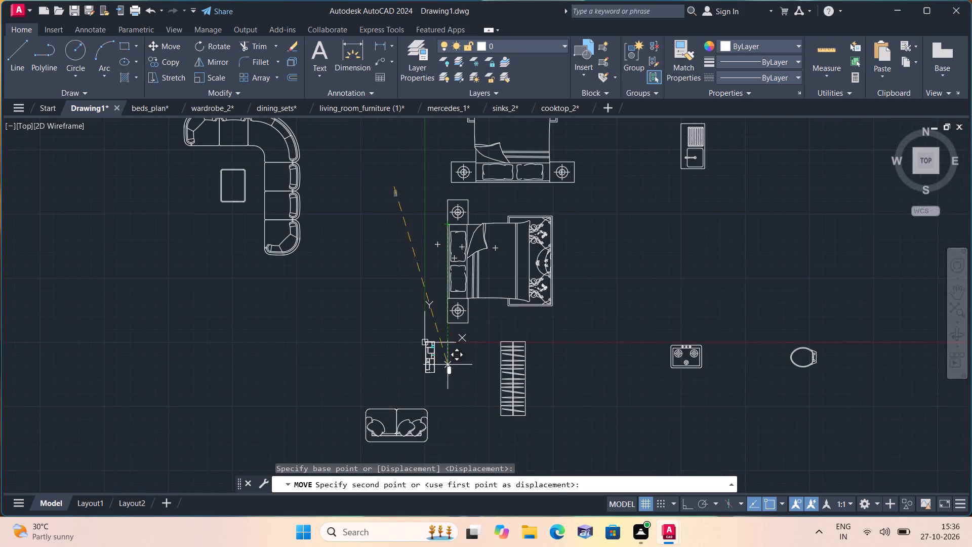
{"action": "scroll", "coordinate": [435, 355], "scroll_direction": "up", "scroll_amount": 5}
{"action": "middle_click_drag", "start_coordinate": [408, 364], "coordinate": [451, 296]}
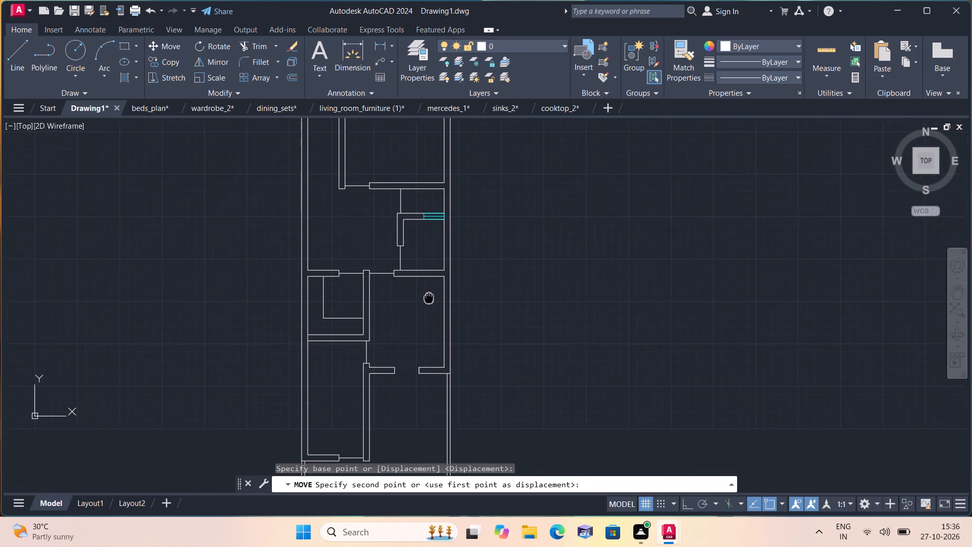
{"action": "middle_click_drag", "start_coordinate": [451, 296], "coordinate": [506, 301]}
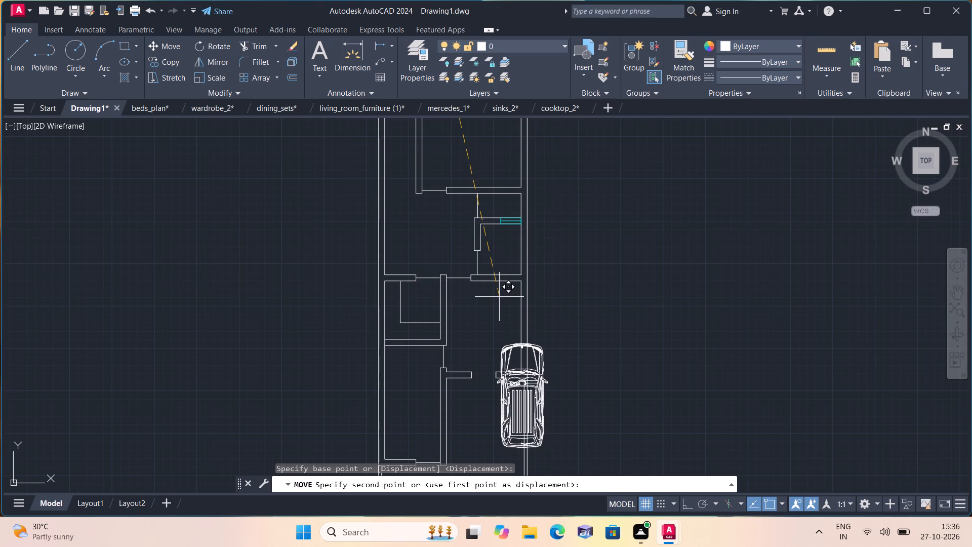
{"action": "scroll", "coordinate": [485, 309], "scroll_direction": "up", "scroll_amount": 1}
{"action": "middle_click_drag", "start_coordinate": [473, 297], "coordinate": [443, 181]}
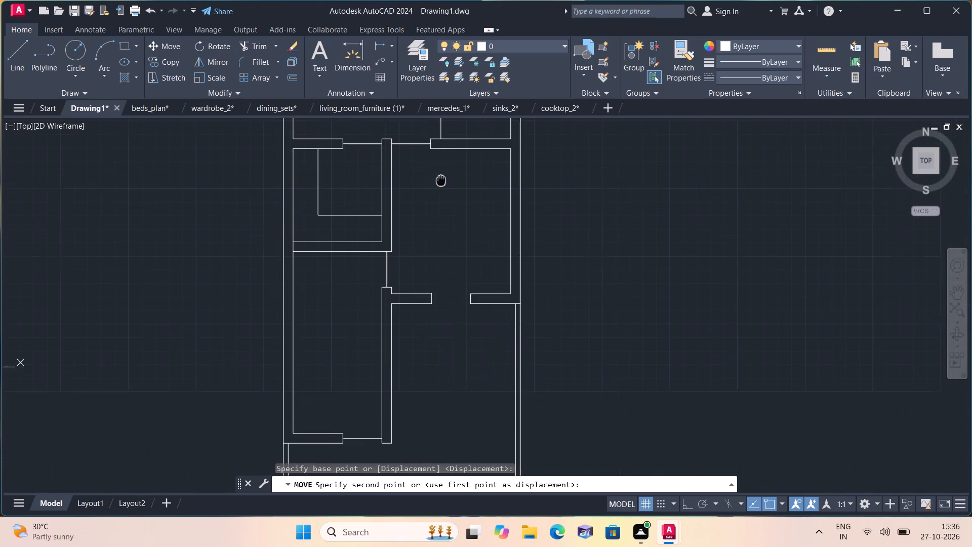
{"action": "middle_click_drag", "start_coordinate": [401, 231], "coordinate": [401, 133]}
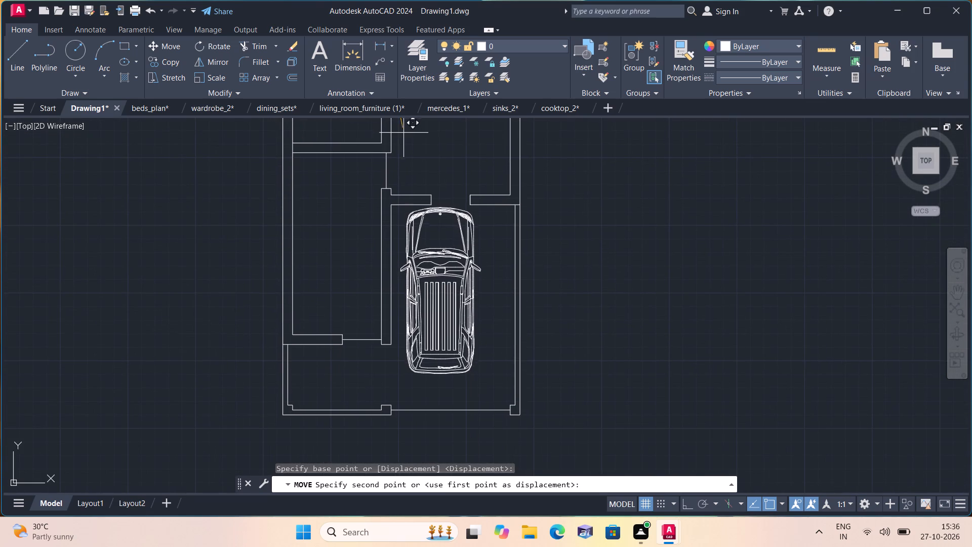
{"action": "left_click", "coordinate": [408, 156]}
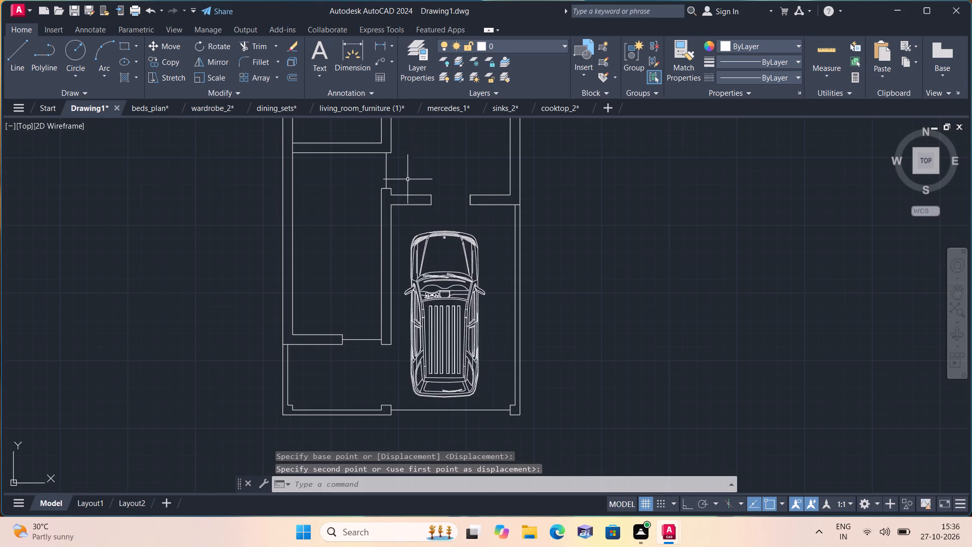
Scale the double bed with its headboard facing left, nightstands and rug included, about a point near its middle down to floor-plan size.
{"action": "scroll", "coordinate": [403, 200], "scroll_direction": "down", "scroll_amount": 3}
{"action": "middle_click_drag", "start_coordinate": [385, 210], "coordinate": [448, 284]}
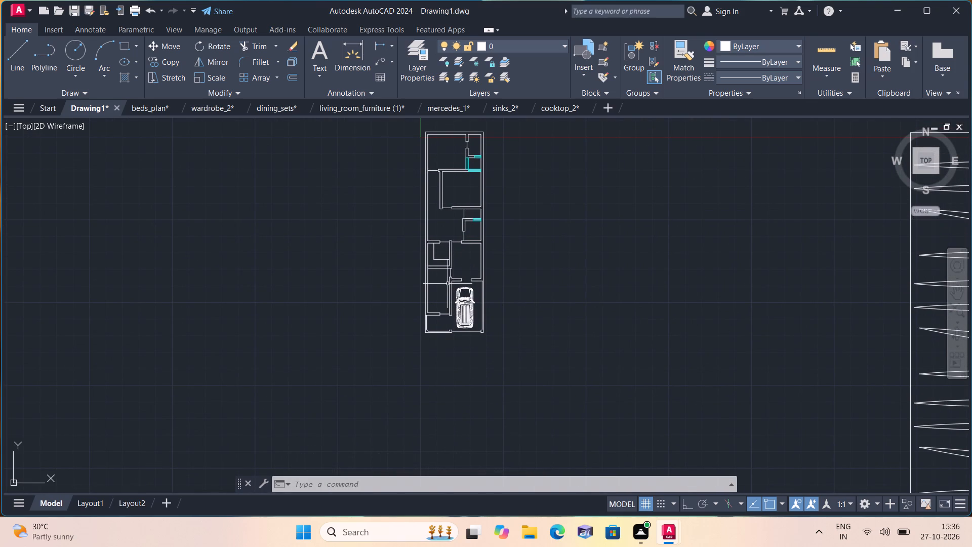
{"action": "middle_click_drag", "start_coordinate": [458, 300], "coordinate": [453, 349]}
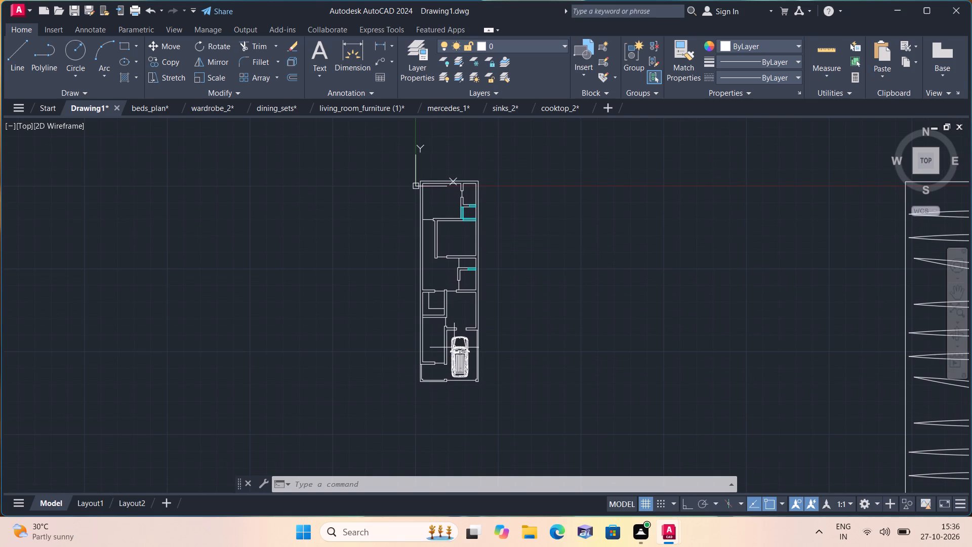
{"action": "scroll", "coordinate": [513, 349], "scroll_direction": "down", "scroll_amount": 2}
{"action": "scroll", "coordinate": [517, 301], "scroll_direction": "up", "scroll_amount": 1}
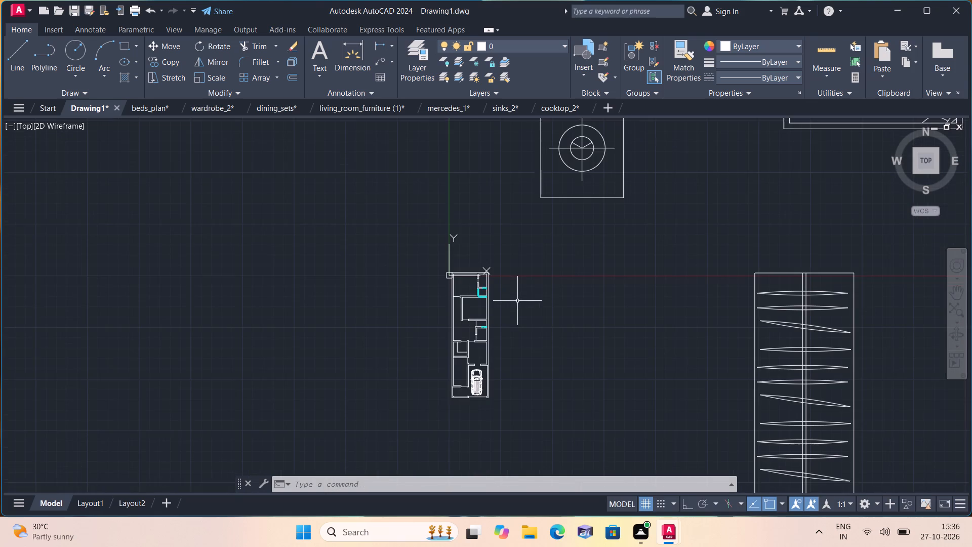
{"action": "middle_click_drag", "start_coordinate": [516, 300], "coordinate": [455, 309]}
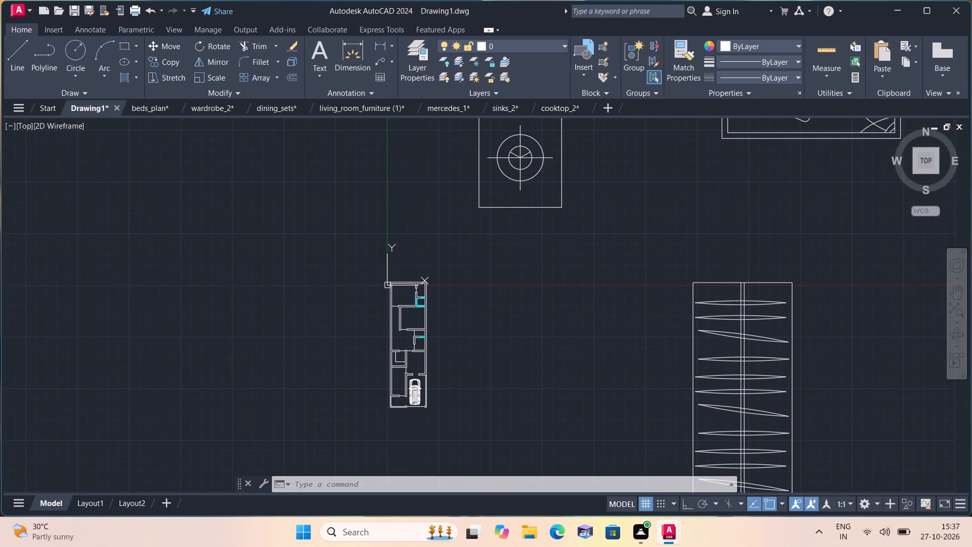
{"action": "scroll", "coordinate": [524, 342], "scroll_direction": "up", "scroll_amount": 2}
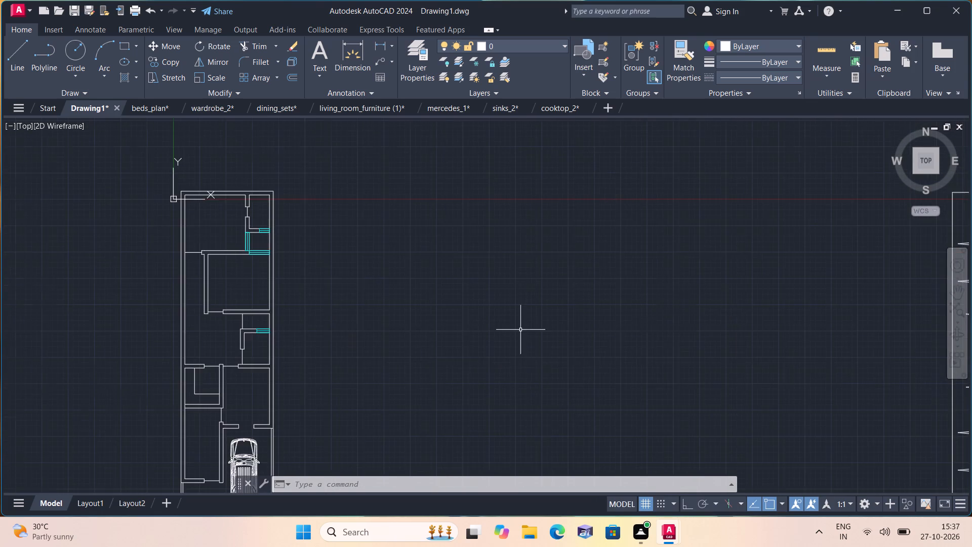
{"action": "middle_click_drag", "start_coordinate": [517, 328], "coordinate": [504, 304]}
{"action": "scroll", "coordinate": [516, 324], "scroll_direction": "down", "scroll_amount": 2}
{"action": "scroll", "coordinate": [464, 276], "scroll_direction": "down", "scroll_amount": 1}
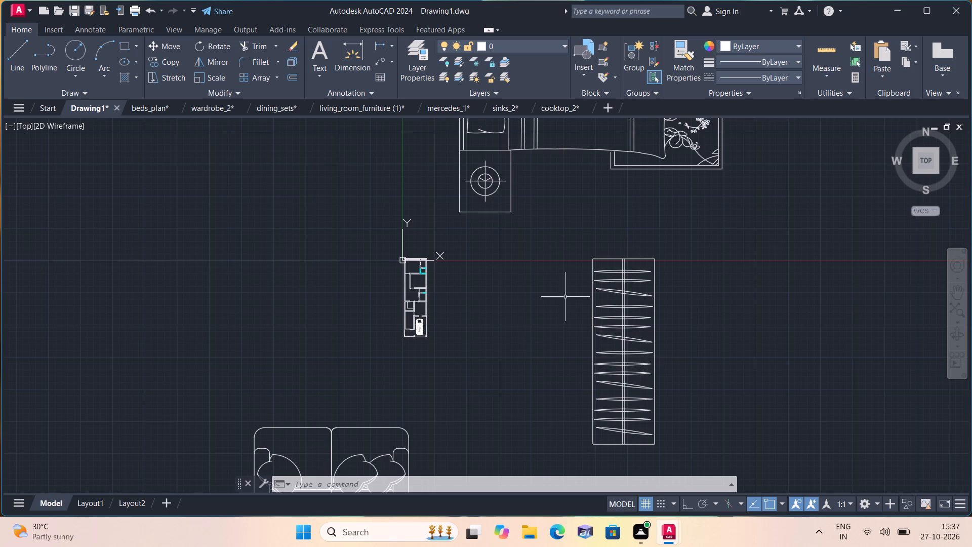
{"action": "middle_click_drag", "start_coordinate": [522, 252], "coordinate": [505, 392]}
{"action": "left_click_drag", "start_coordinate": [750, 362], "coordinate": [745, 360]}
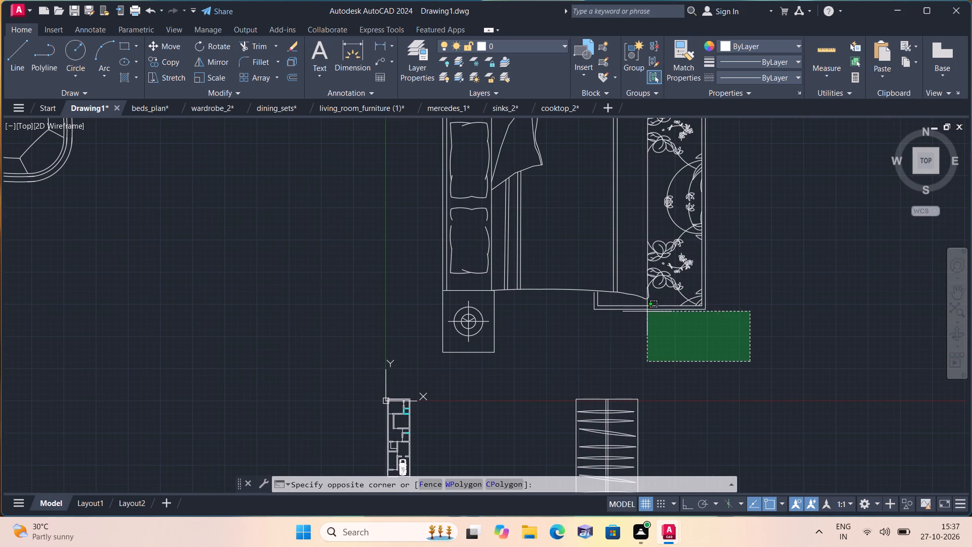
{"action": "middle_click_drag", "start_coordinate": [434, 238], "coordinate": [470, 354]}
{"action": "left_click", "coordinate": [451, 142]}
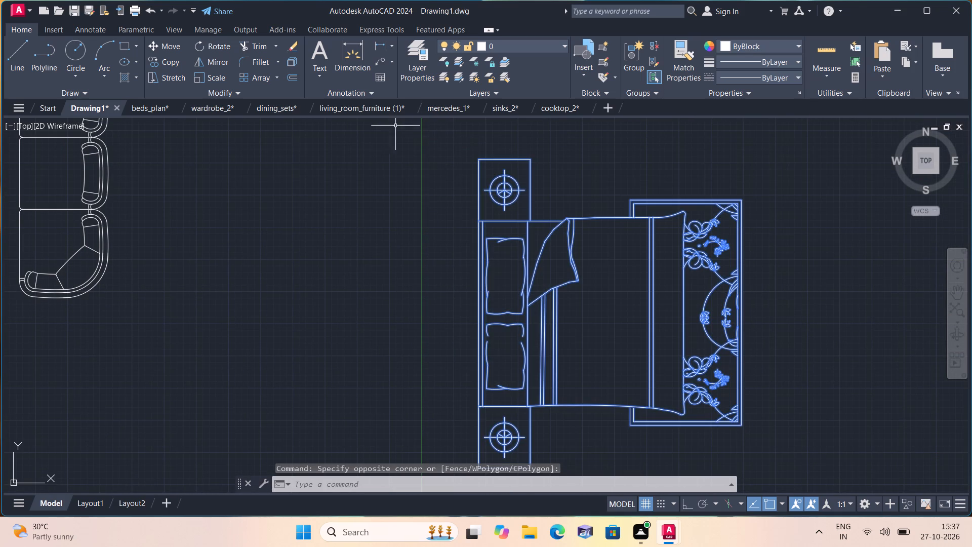
{"action": "left_click", "coordinate": [212, 77]}
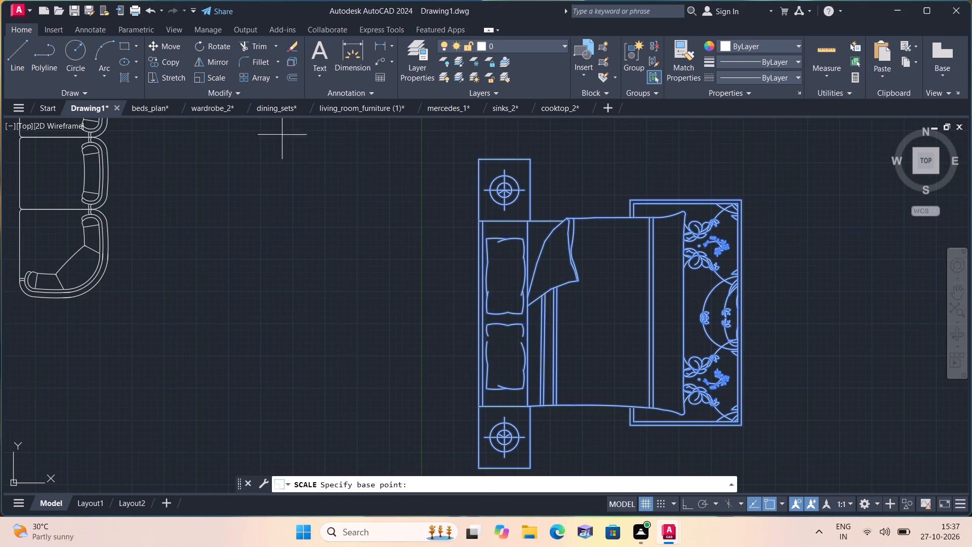
{"action": "left_click", "coordinate": [570, 322]}
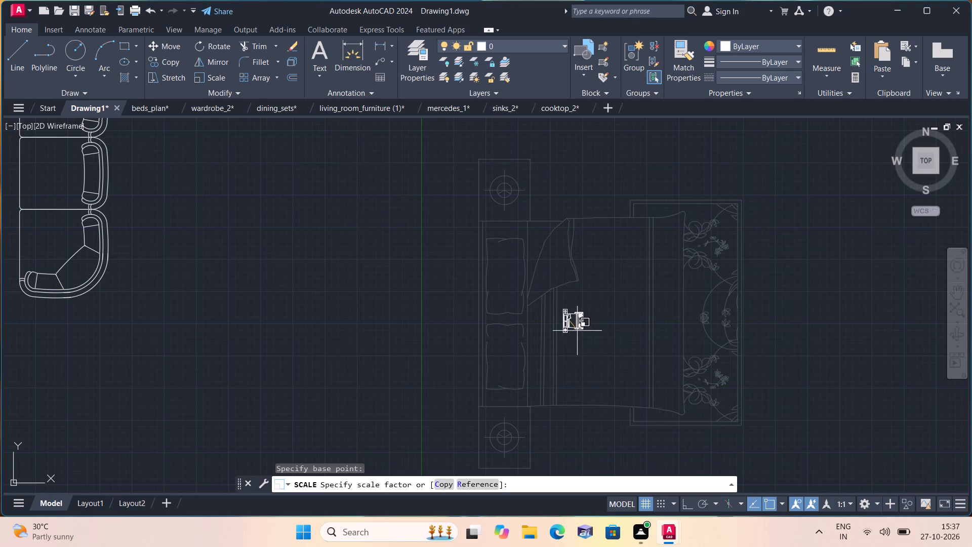
{"action": "left_click", "coordinate": [577, 331]}
Move the scaled-down double bed with its headboard facing left into the empty space just right of the floor plan's upper rooms.
{"action": "scroll", "coordinate": [592, 330], "scroll_direction": "up", "scroll_amount": 1}
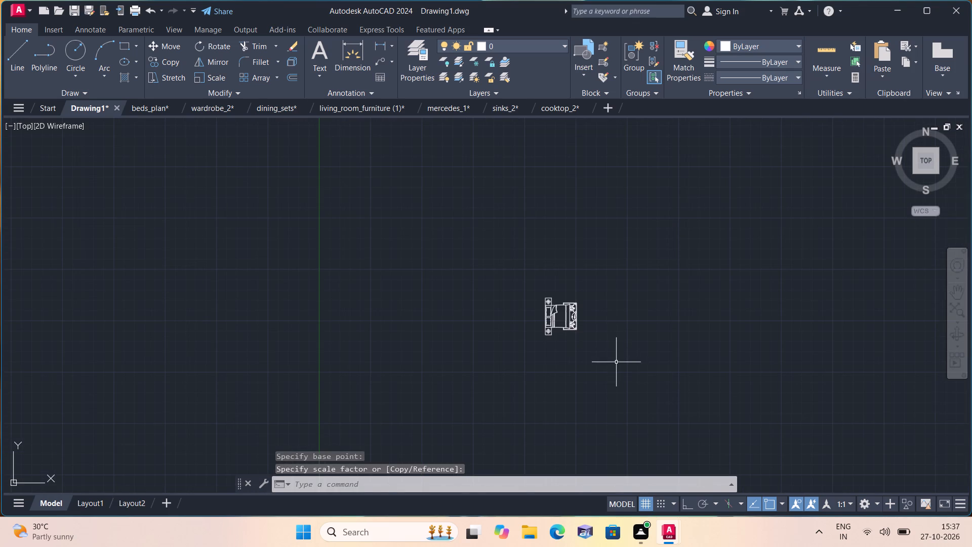
{"action": "left_click_drag", "start_coordinate": [616, 365], "coordinate": [599, 343]}
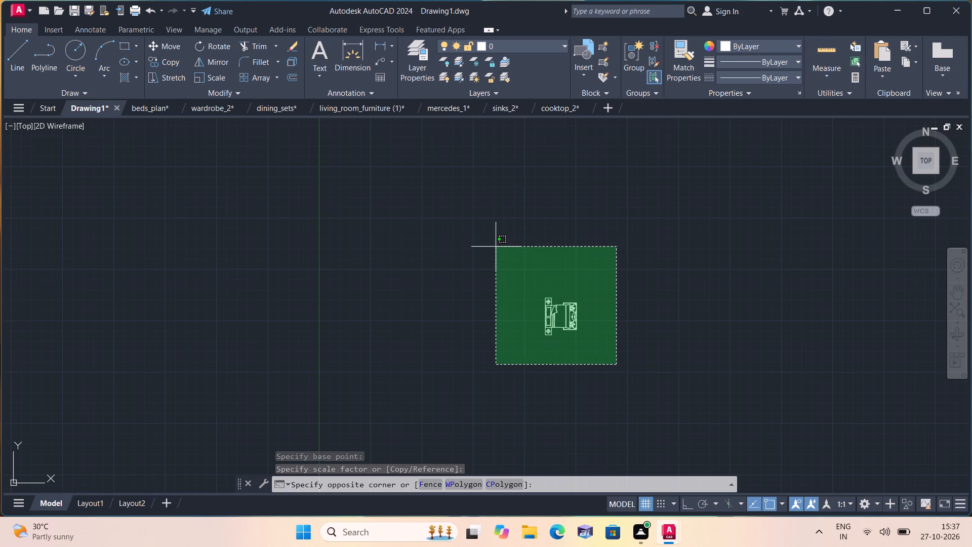
{"action": "left_click", "coordinate": [496, 247]}
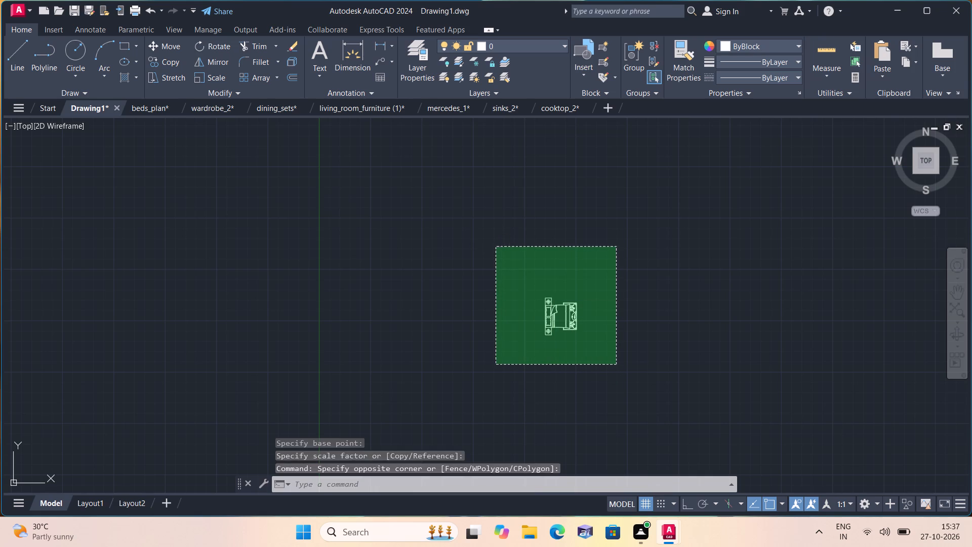
{"action": "left_click", "coordinate": [167, 45]}
{"action": "left_click", "coordinate": [578, 311]}
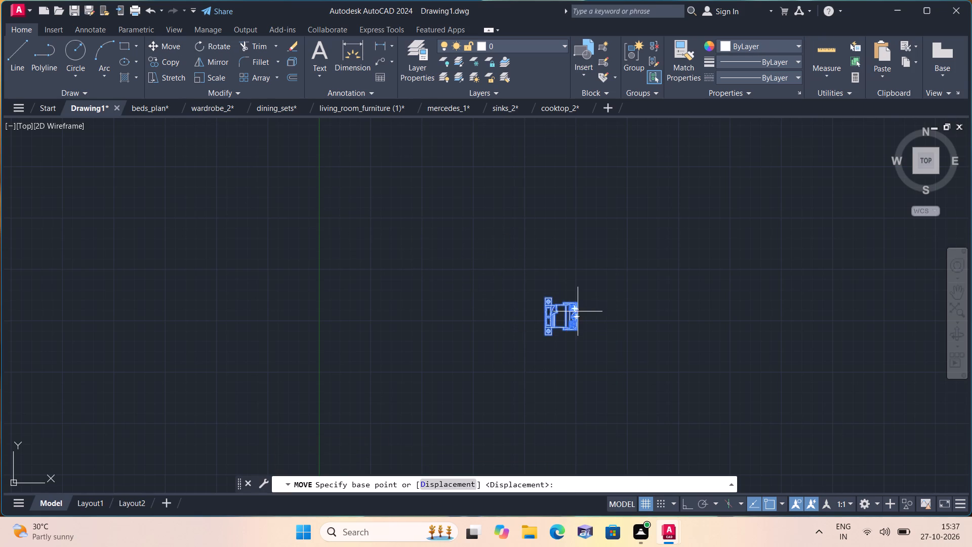
{"action": "scroll", "coordinate": [538, 344], "scroll_direction": "down", "scroll_amount": 1}
{"action": "middle_click_drag", "start_coordinate": [517, 345], "coordinate": [501, 201]}
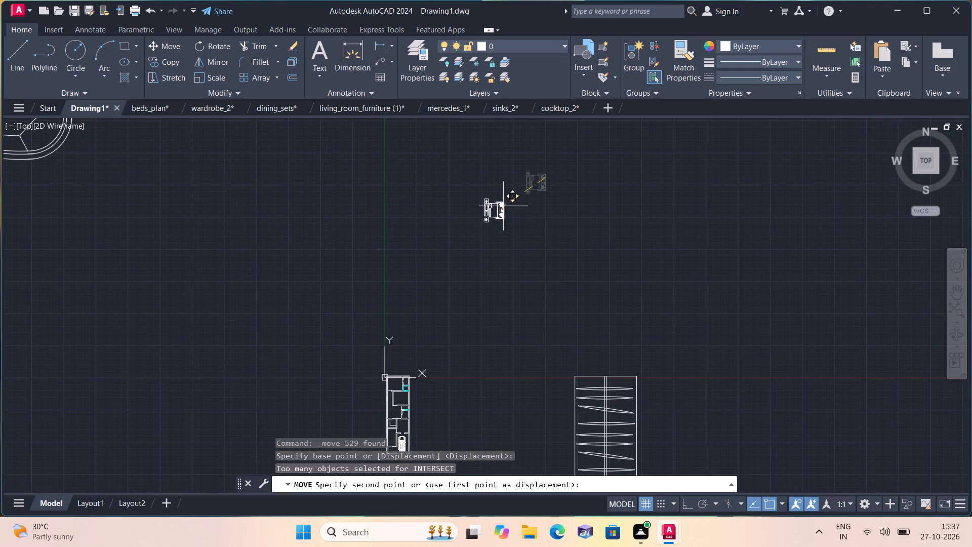
{"action": "middle_click_drag", "start_coordinate": [482, 319], "coordinate": [497, 257]}
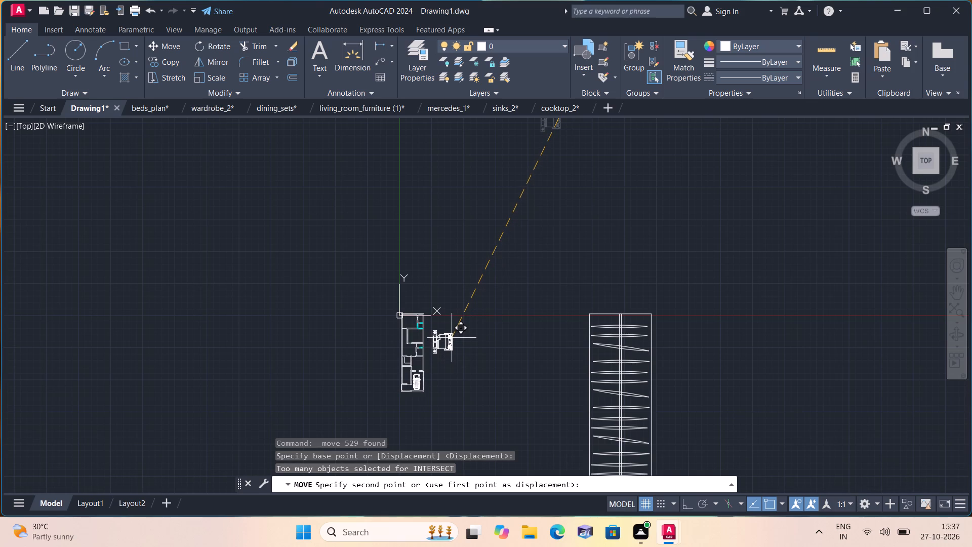
{"action": "scroll", "coordinate": [445, 339], "scroll_direction": "up", "scroll_amount": 2}
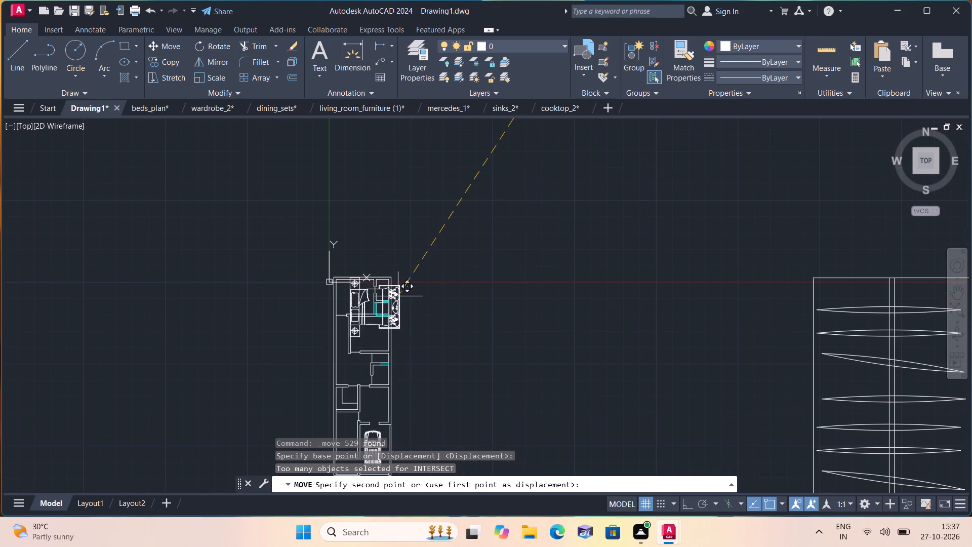
{"action": "scroll", "coordinate": [450, 301], "scroll_direction": "up", "scroll_amount": 1}
{"action": "left_click", "coordinate": [495, 312]}
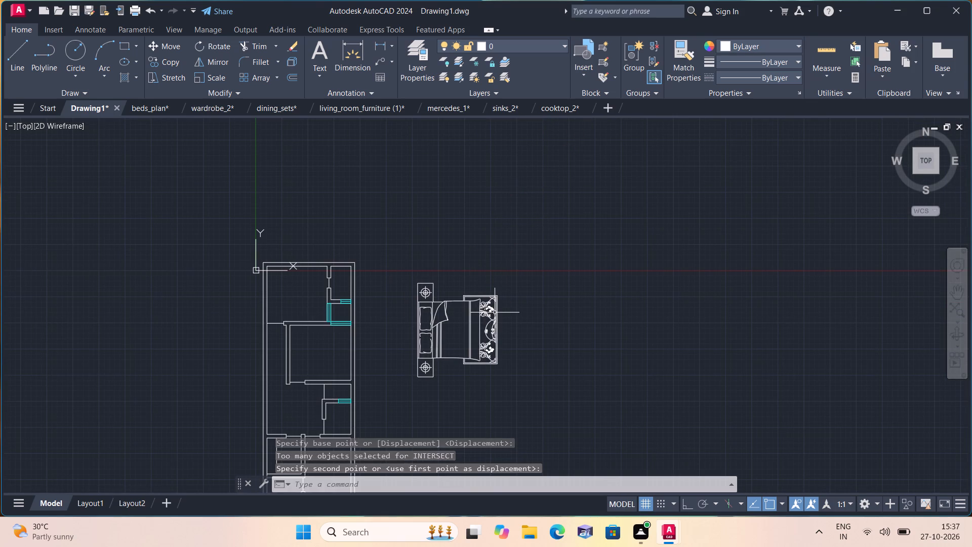
Scale the bed beside the floor plan down about a point near its middle, to roughly one third of its size.
{"action": "left_click_drag", "start_coordinate": [401, 274], "coordinate": [427, 312]}
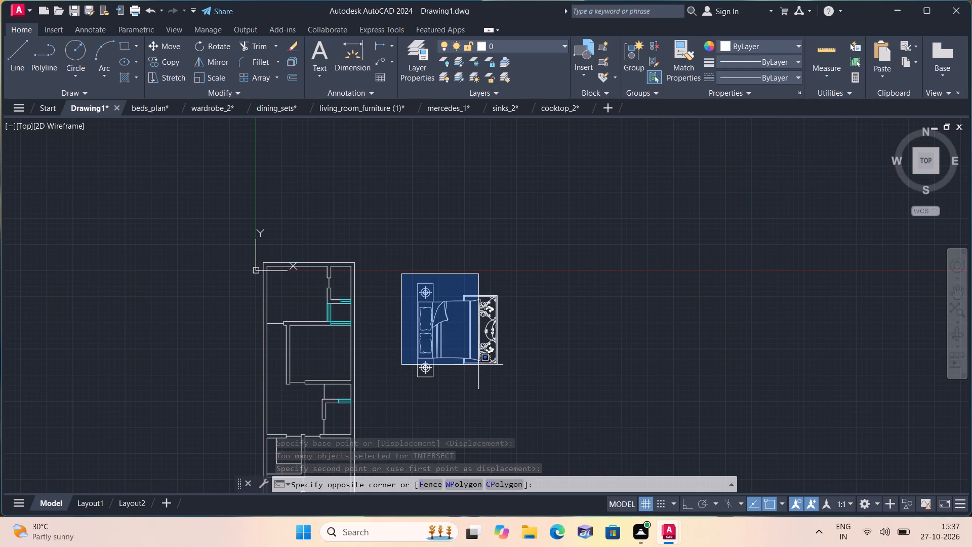
{"action": "left_click", "coordinate": [530, 382]}
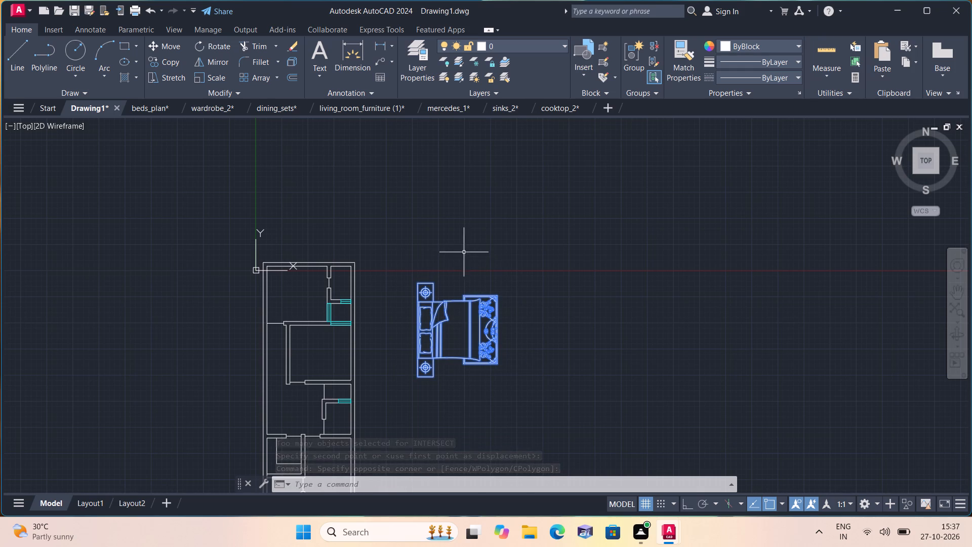
{"action": "left_click", "coordinate": [215, 74]}
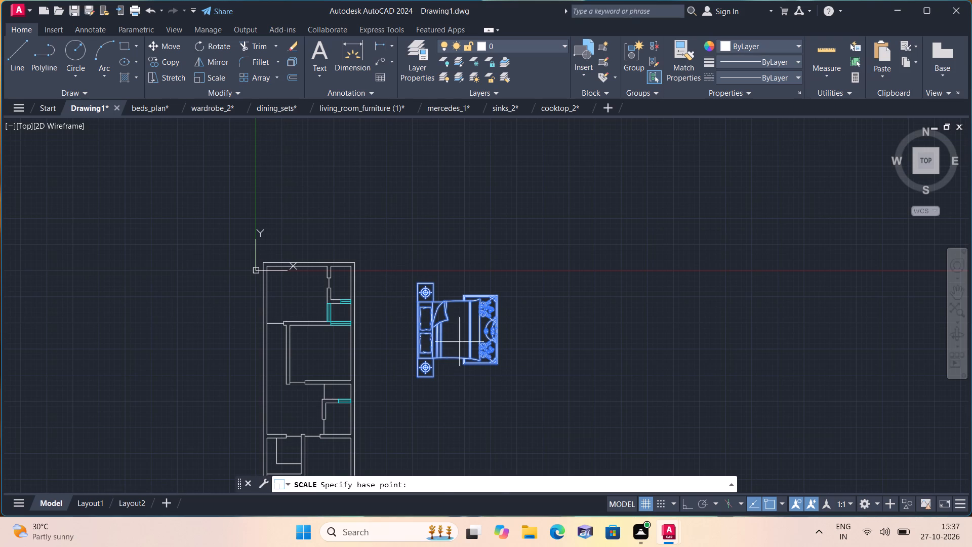
{"action": "left_click", "coordinate": [462, 323]}
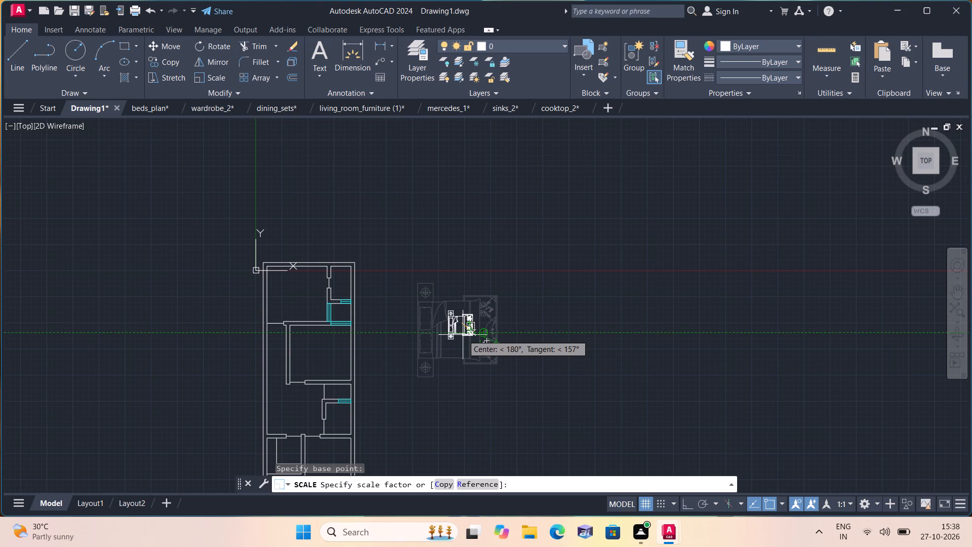
{"action": "left_click", "coordinate": [463, 335]}
Move the bed by its middle into the central bedroom, with its headboard near the room's left wall.
{"action": "scroll", "coordinate": [463, 335], "scroll_direction": "up", "scroll_amount": 1}
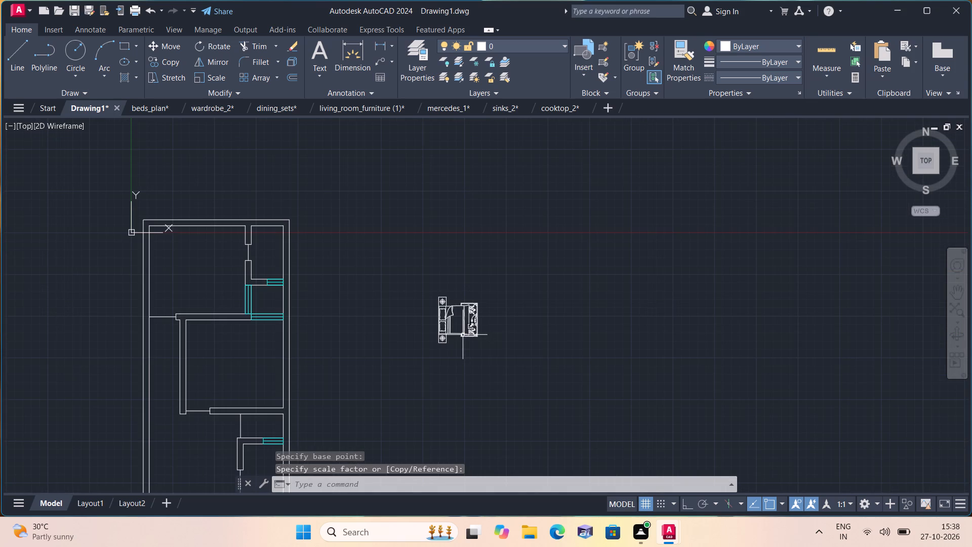
{"action": "left_click_drag", "start_coordinate": [407, 274], "coordinate": [414, 280]}
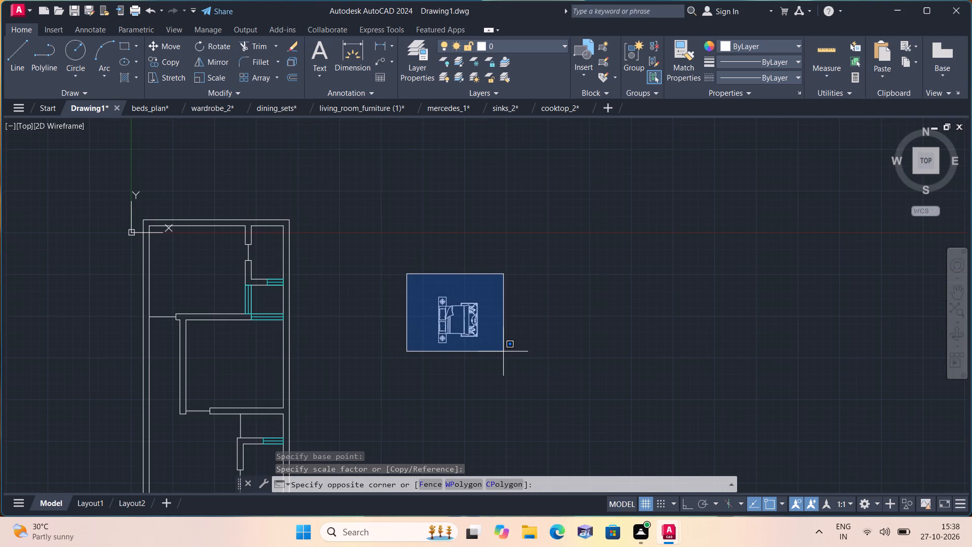
{"action": "left_click", "coordinate": [506, 351]}
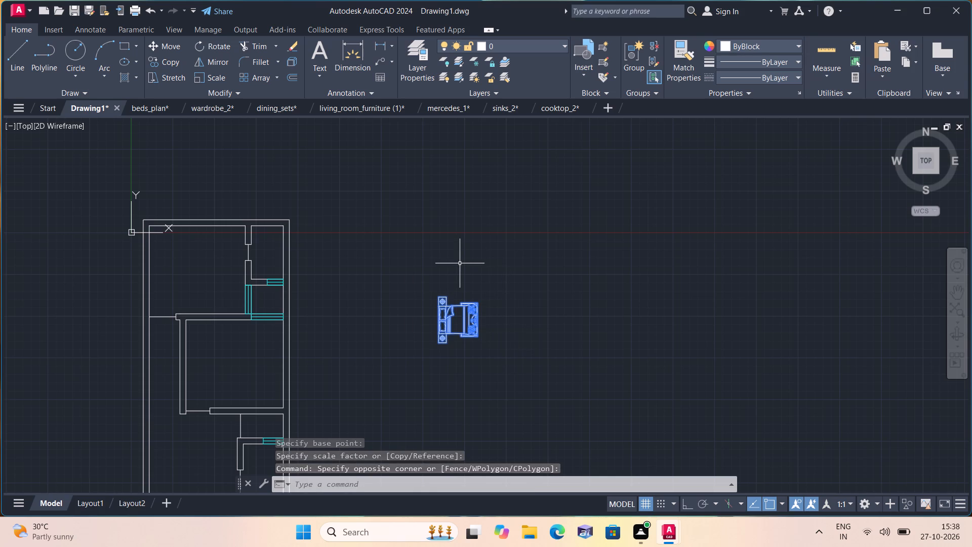
{"action": "left_click", "coordinate": [169, 44]}
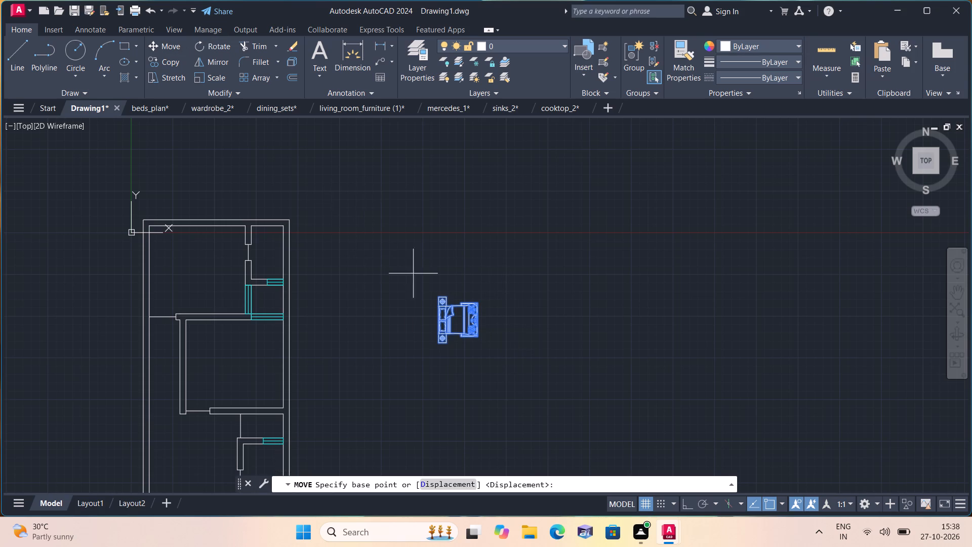
{"action": "left_click", "coordinate": [454, 321]}
{"action": "middle_click_drag", "start_coordinate": [233, 374], "coordinate": [274, 346]}
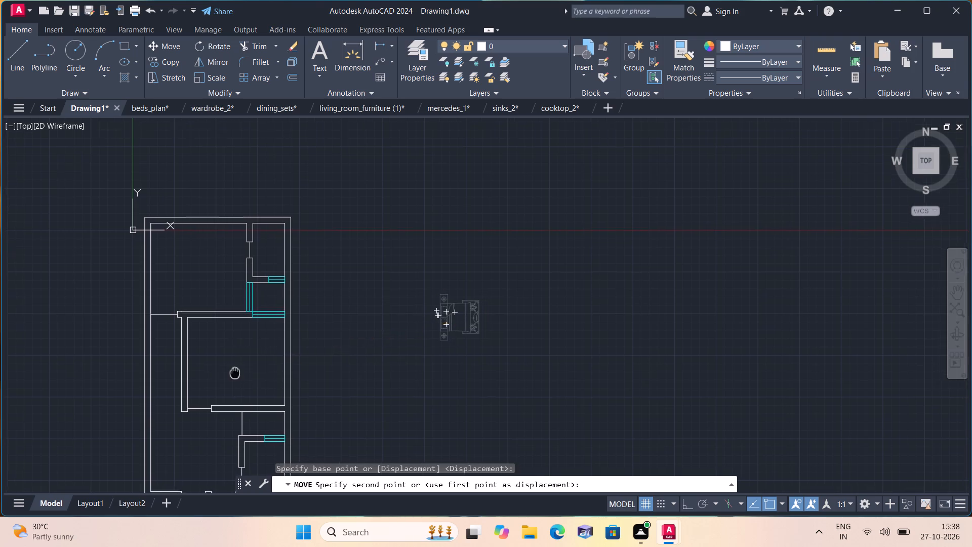
{"action": "middle_click_drag", "start_coordinate": [274, 346], "coordinate": [402, 266]}
{"action": "scroll", "coordinate": [388, 260], "scroll_direction": "up", "scroll_amount": 1}
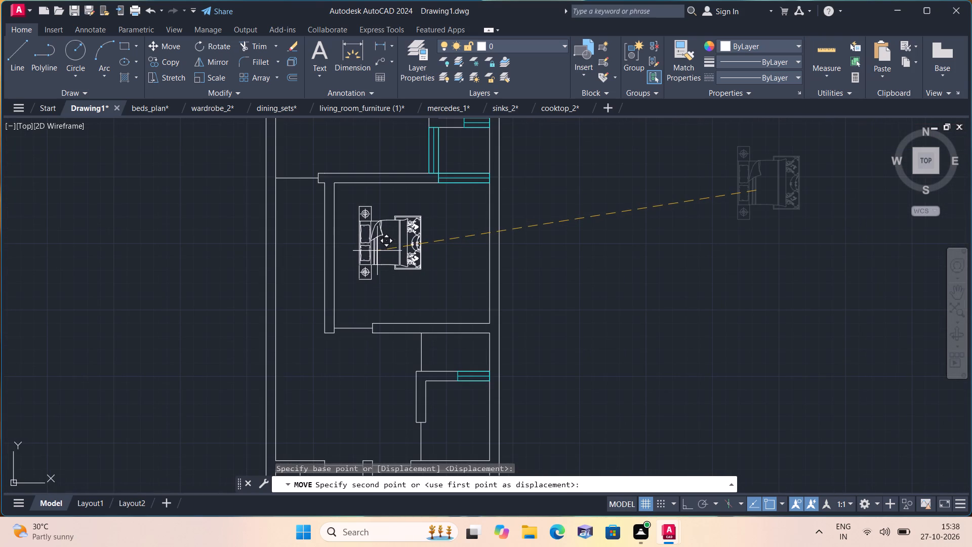
{"action": "left_click", "coordinate": [367, 241]}
Scale the bed in the central bedroom up slightly about a point near its middle, to about 1.2 times its size.
{"action": "scroll", "coordinate": [373, 245], "scroll_direction": "up", "scroll_amount": 2}
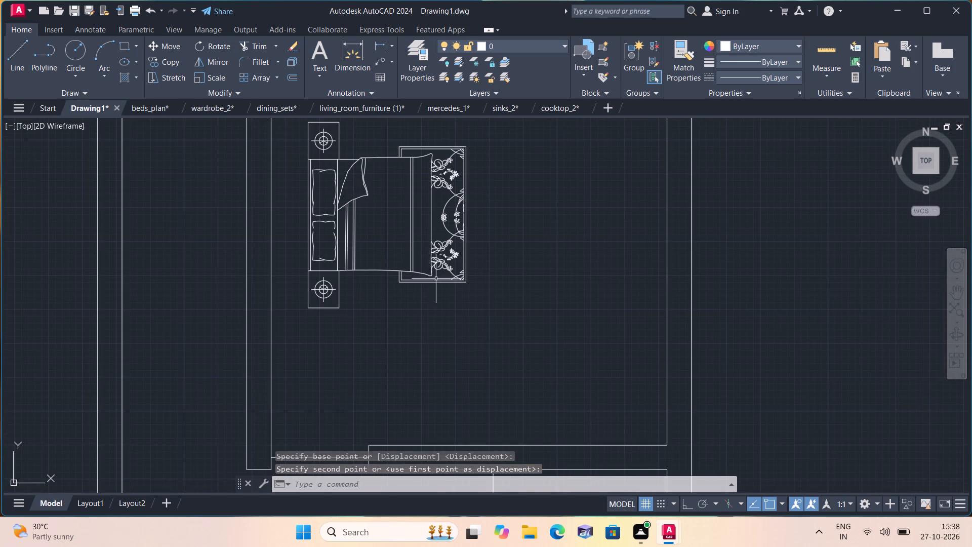
{"action": "left_click", "coordinate": [502, 311]}
{"action": "middle_click_drag", "start_coordinate": [419, 225], "coordinate": [435, 241]}
{"action": "scroll", "coordinate": [418, 224], "scroll_direction": "down", "scroll_amount": 1}
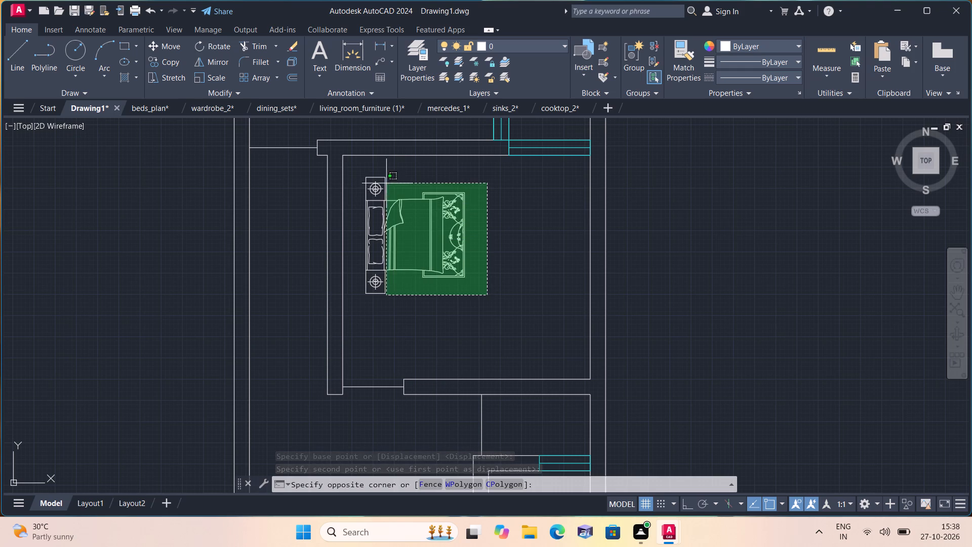
{"action": "left_click", "coordinate": [357, 174]}
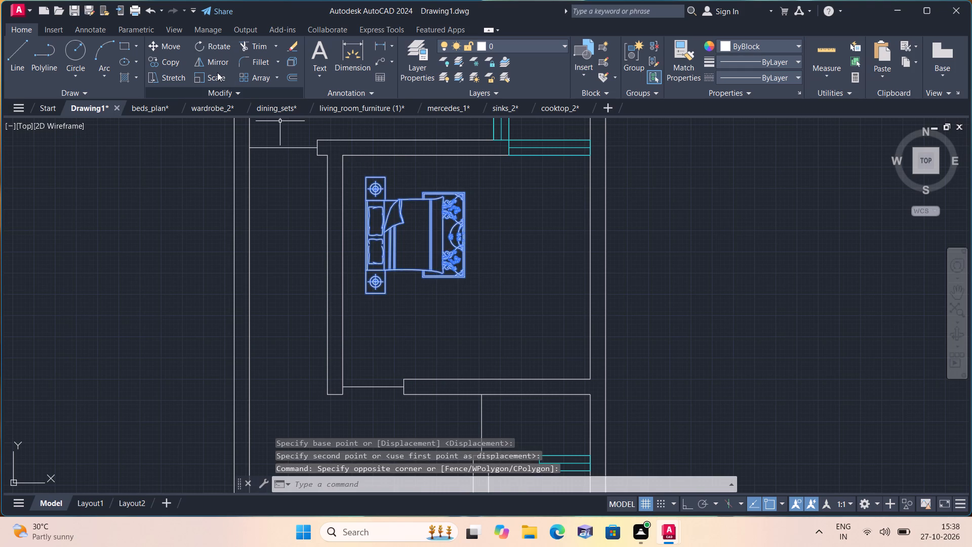
{"action": "left_click", "coordinate": [217, 72]}
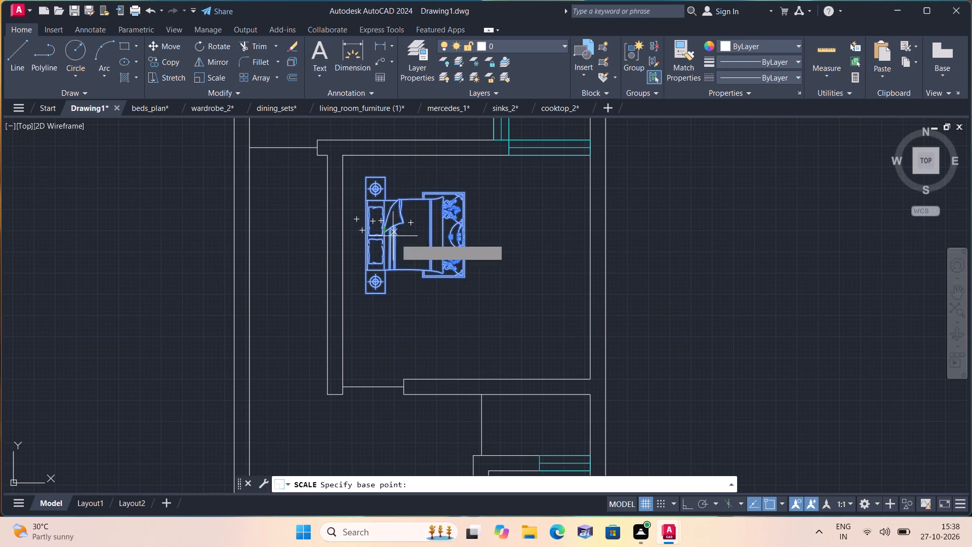
{"action": "left_click", "coordinate": [409, 227]}
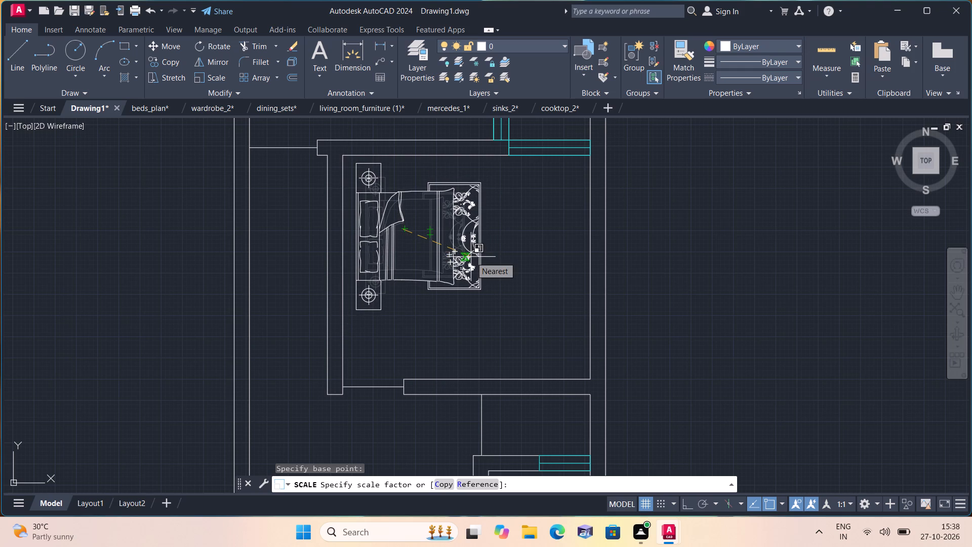
{"action": "left_click", "coordinate": [471, 257]}
Scale the second double bed, with its headboard at the bottom, about its middle down to roughly one seventh of its size.
{"action": "scroll", "coordinate": [413, 226], "scroll_direction": "down", "scroll_amount": 1}
{"action": "middle_click_drag", "start_coordinate": [412, 225], "coordinate": [407, 239]}
{"action": "scroll", "coordinate": [412, 225], "scroll_direction": "down", "scroll_amount": 3}
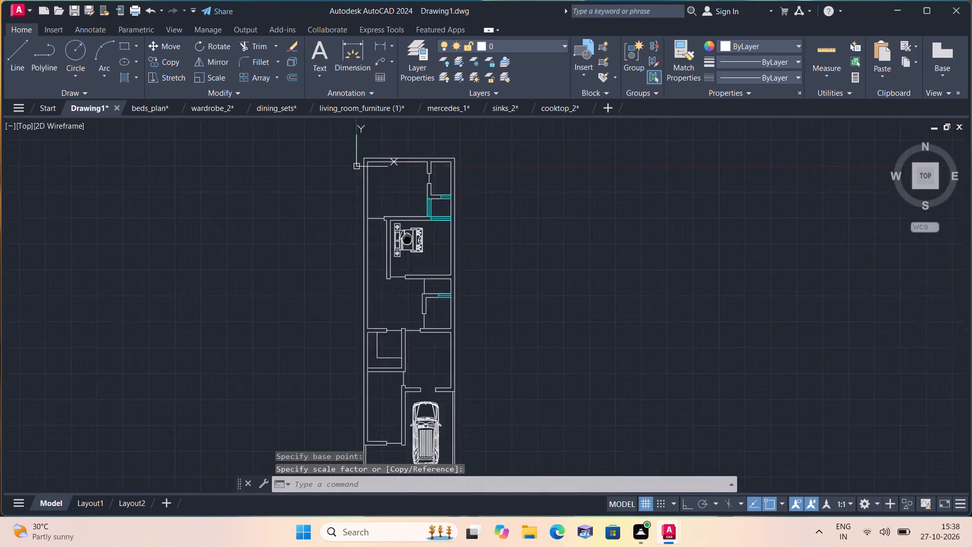
{"action": "scroll", "coordinate": [407, 239], "scroll_direction": "down", "scroll_amount": 1}
{"action": "middle_click_drag", "start_coordinate": [445, 202], "coordinate": [437, 307]}
{"action": "scroll", "coordinate": [444, 202], "scroll_direction": "down", "scroll_amount": 1}
{"action": "scroll", "coordinate": [437, 307], "scroll_direction": "down", "scroll_amount": 1}
{"action": "middle_click_drag", "start_coordinate": [439, 240], "coordinate": [447, 302]}
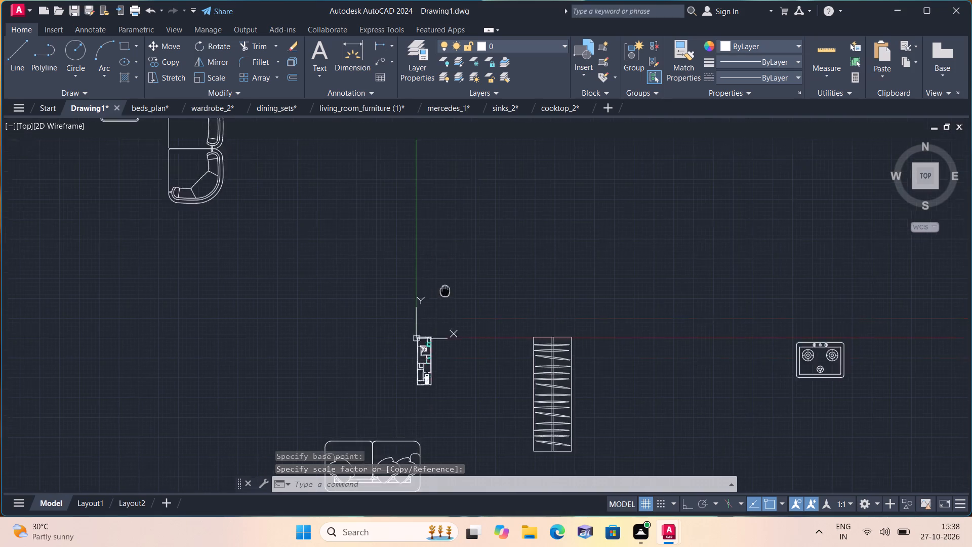
{"action": "scroll", "coordinate": [448, 311], "scroll_direction": "down", "scroll_amount": 1}
{"action": "middle_click_drag", "start_coordinate": [449, 315], "coordinate": [453, 327]}
{"action": "middle_click_drag", "start_coordinate": [491, 246], "coordinate": [508, 315]}
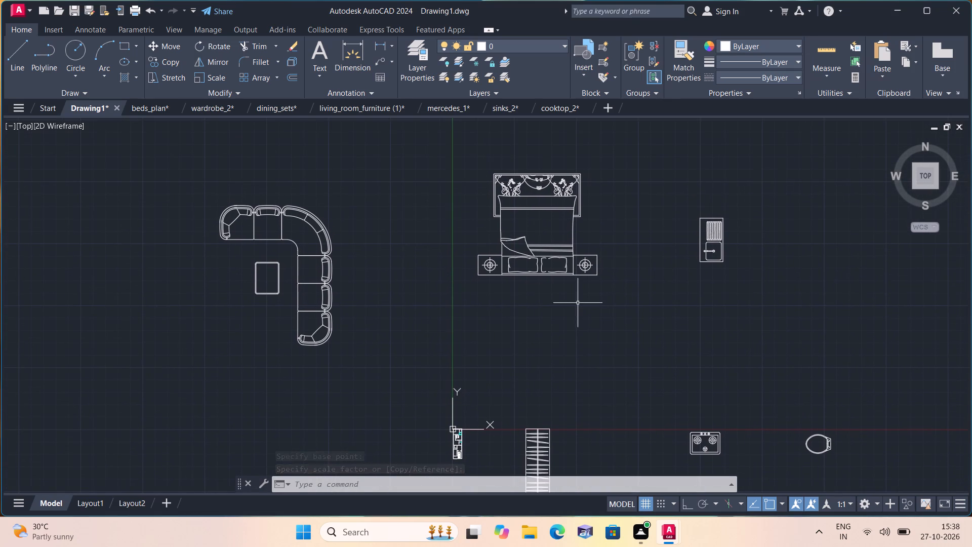
{"action": "left_click", "coordinate": [613, 292]}
{"action": "left_click", "coordinate": [463, 159]}
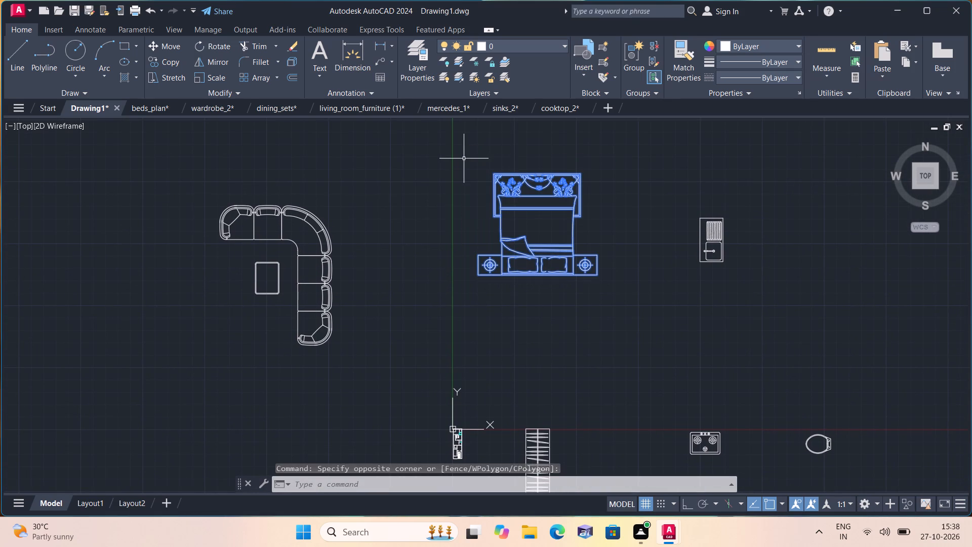
{"action": "left_click", "coordinate": [209, 74]}
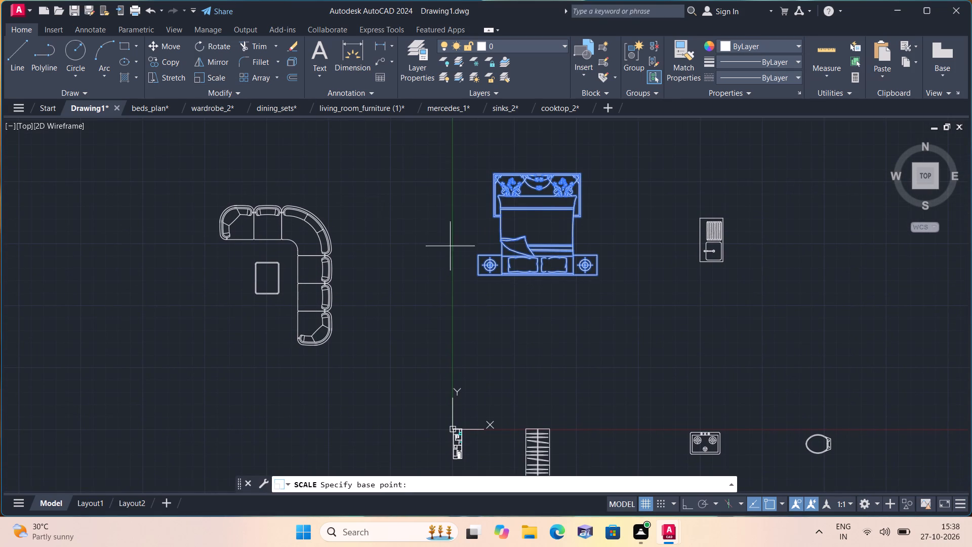
{"action": "left_click", "coordinate": [531, 227]}
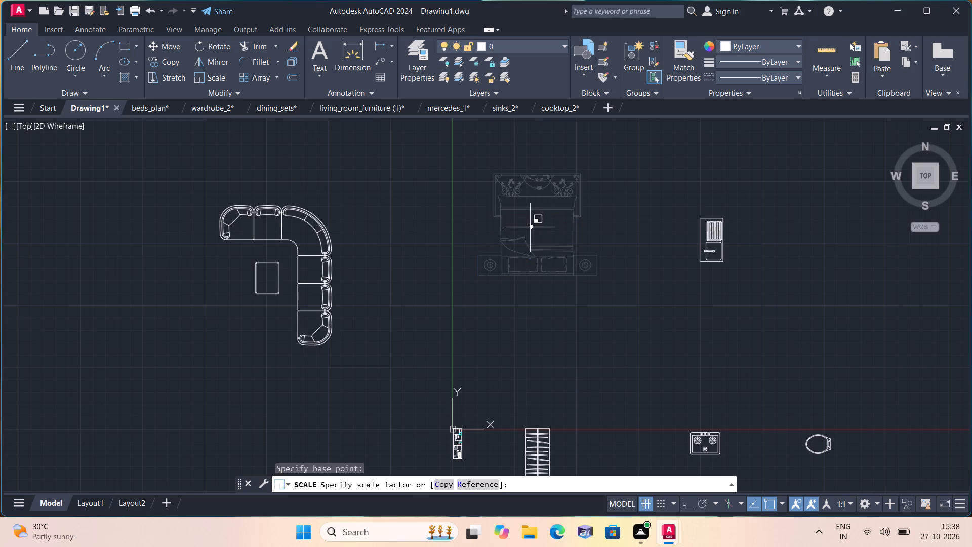
{"action": "left_click", "coordinate": [529, 219]}
Move the scaled second bed into the empty space just right of the floor plan's upper rooms.
{"action": "left_click", "coordinate": [550, 246]}
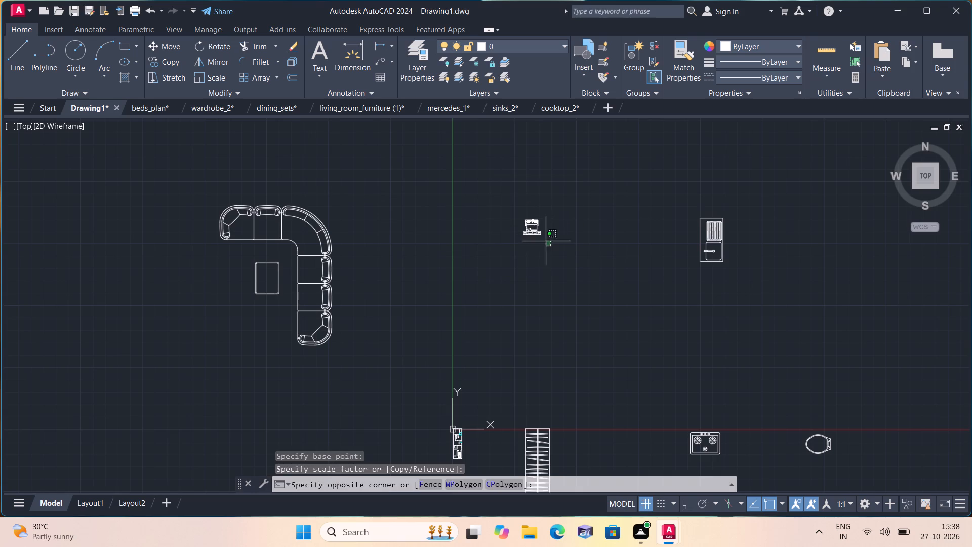
{"action": "left_click", "coordinate": [496, 193]}
{"action": "left_click", "coordinate": [170, 42]}
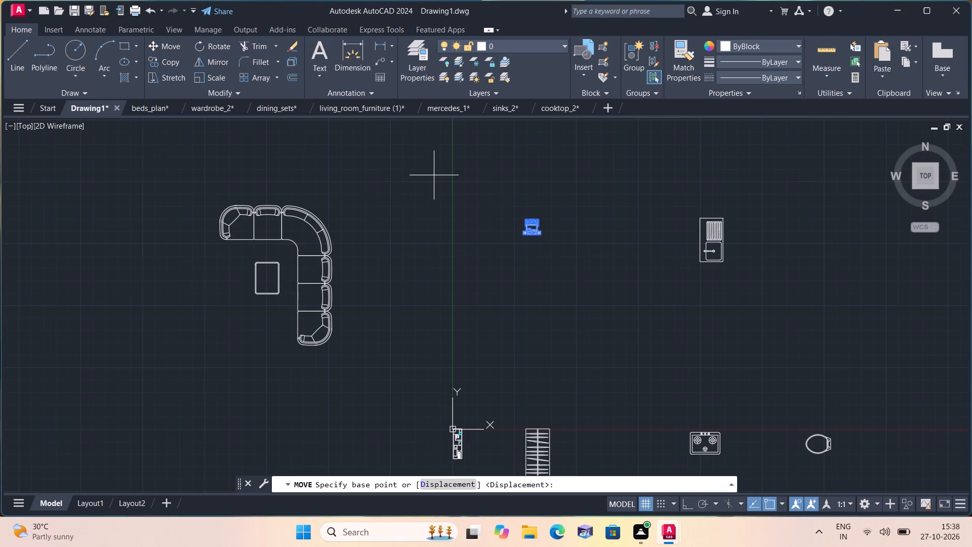
{"action": "left_click", "coordinate": [538, 222]}
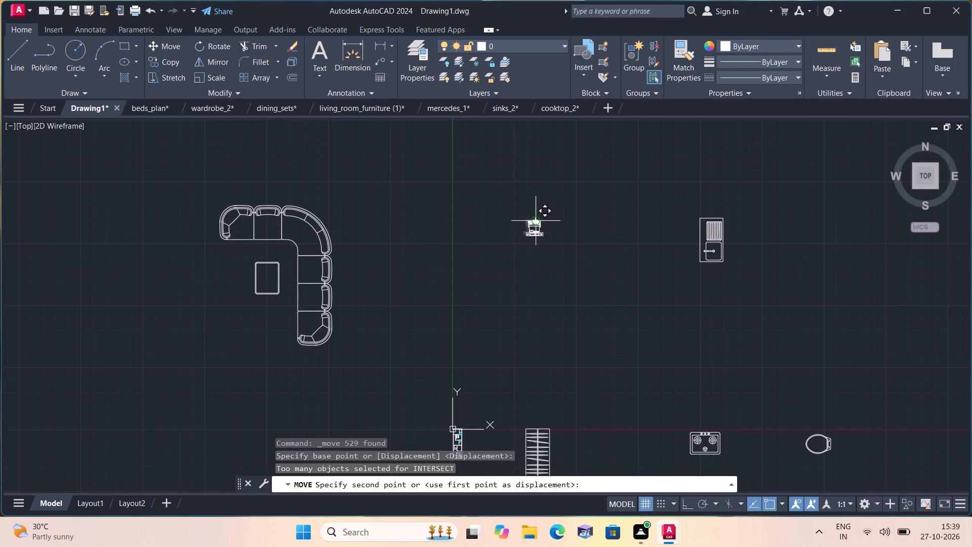
{"action": "scroll", "coordinate": [524, 232], "scroll_direction": "down", "scroll_amount": 2}
{"action": "middle_click_drag", "start_coordinate": [481, 283], "coordinate": [465, 252]}
{"action": "scroll", "coordinate": [478, 346], "scroll_direction": "up", "scroll_amount": 2}
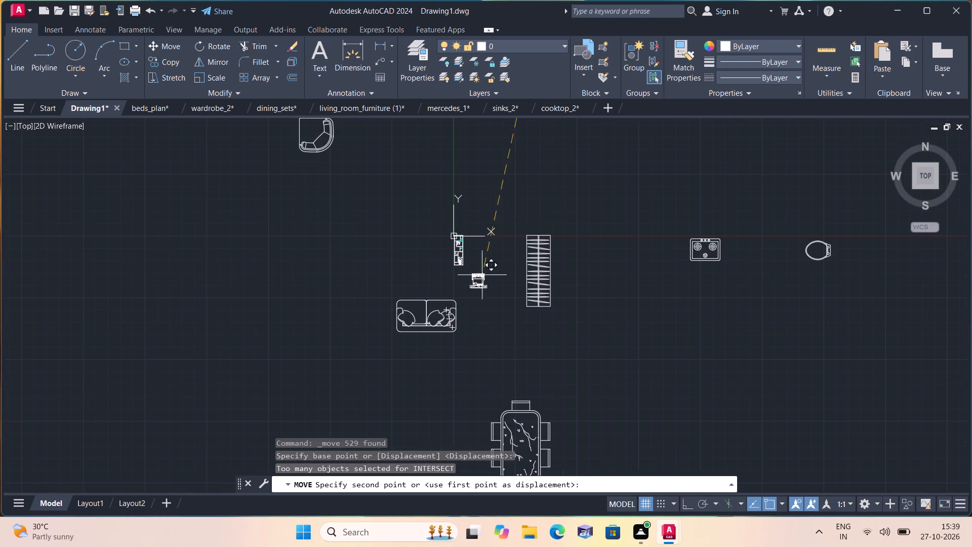
{"action": "scroll", "coordinate": [456, 228], "scroll_direction": "up", "scroll_amount": 4}
{"action": "scroll", "coordinate": [552, 276], "scroll_direction": "up", "scroll_amount": 2}
{"action": "middle_click_drag", "start_coordinate": [552, 277], "coordinate": [400, 199]}
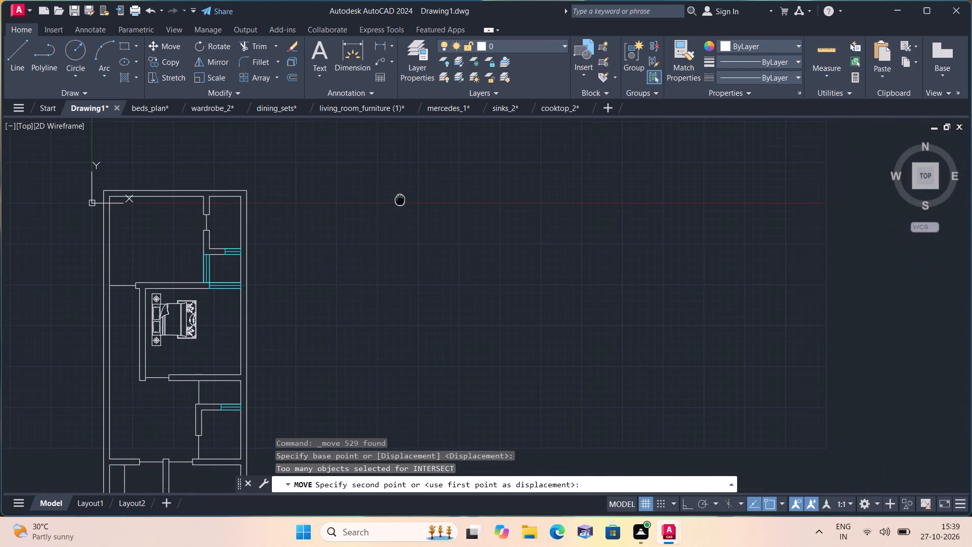
{"action": "left_click", "coordinate": [513, 204]}
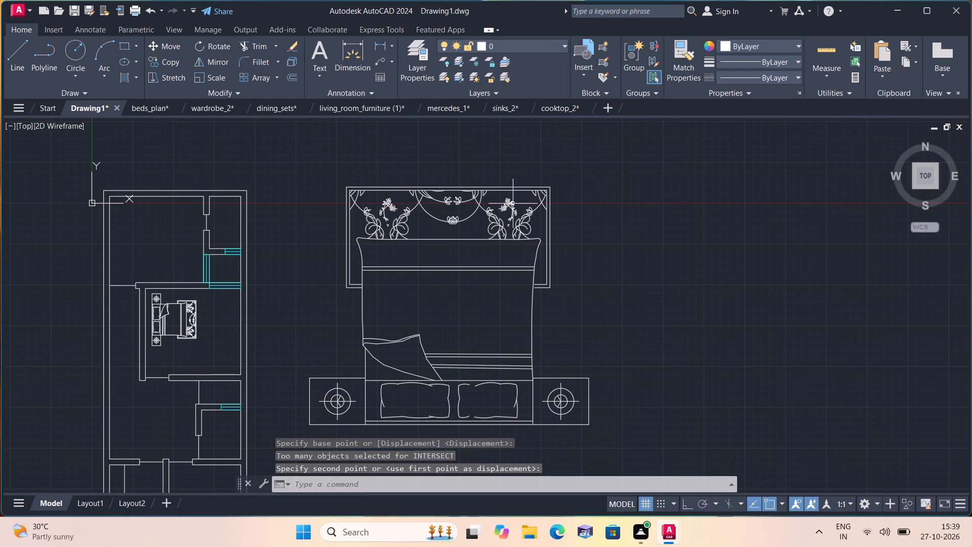
Scale the second double bed beside the floor plan about its middle down to roughly one fifth of its size.
{"action": "middle_click_drag", "start_coordinate": [589, 295], "coordinate": [597, 235]}
{"action": "scroll", "coordinate": [589, 289], "scroll_direction": "down", "scroll_amount": 1}
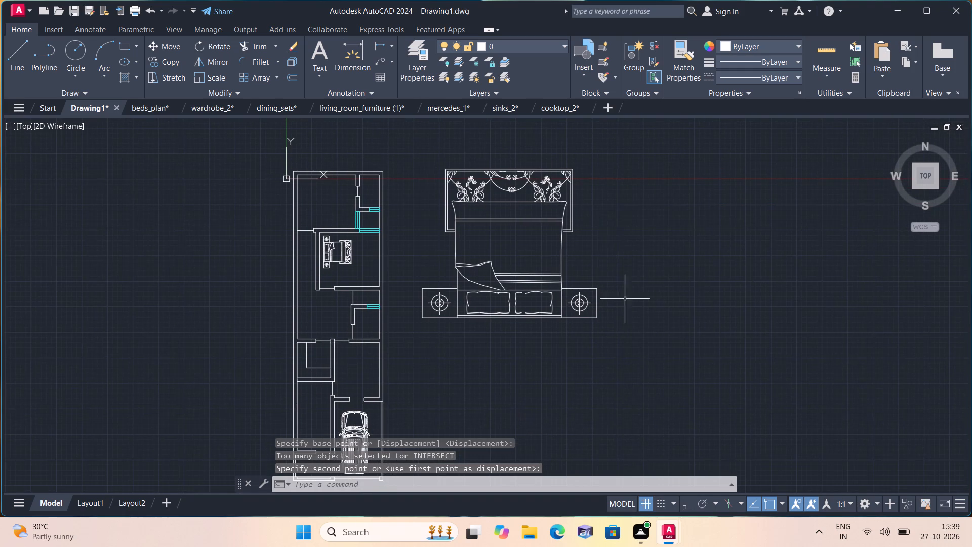
{"action": "left_click_drag", "start_coordinate": [640, 344], "coordinate": [629, 327]}
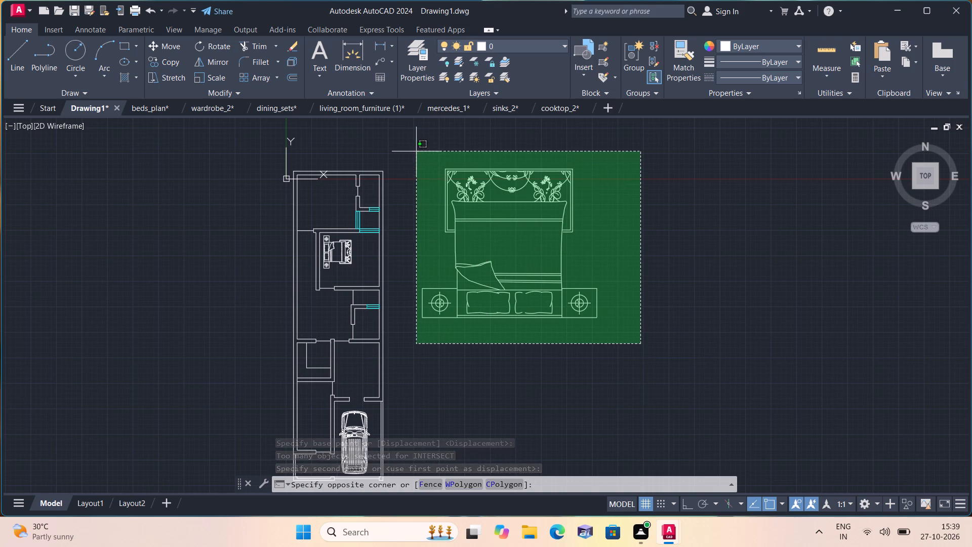
{"action": "left_click", "coordinate": [416, 151]}
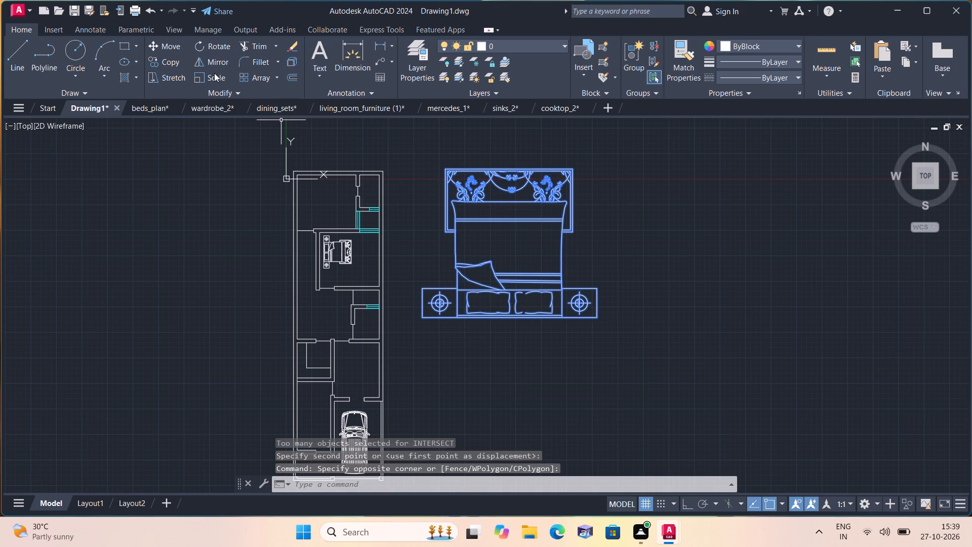
{"action": "left_click", "coordinate": [216, 74]}
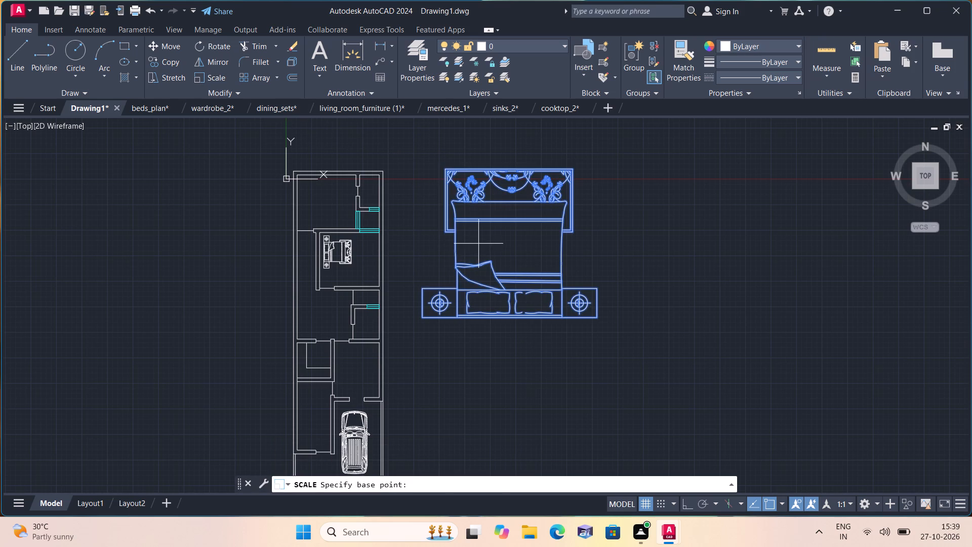
{"action": "left_click_drag", "start_coordinate": [488, 249], "coordinate": [488, 238]}
{"action": "left_click", "coordinate": [488, 233]}
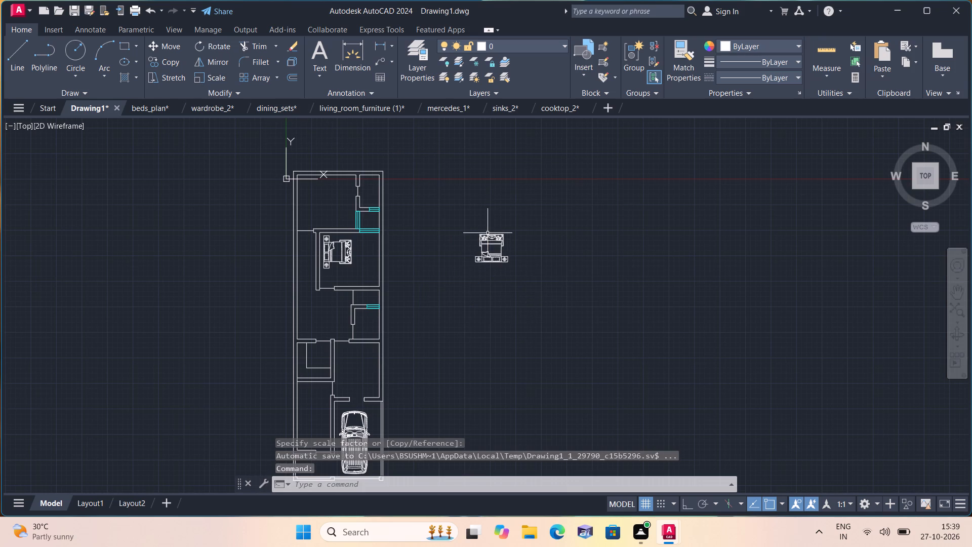
Move the scaled second bed into the top bedroom, with its pillows and nightstands toward the wall above the central bedroom.
{"action": "left_click", "coordinate": [522, 271]}
{"action": "left_click", "coordinate": [448, 202]}
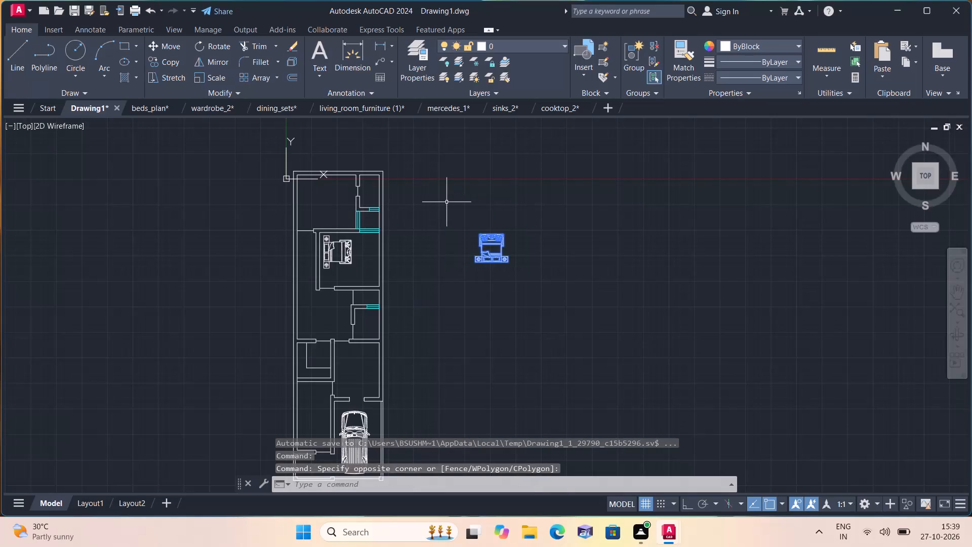
{"action": "left_click", "coordinate": [163, 43]}
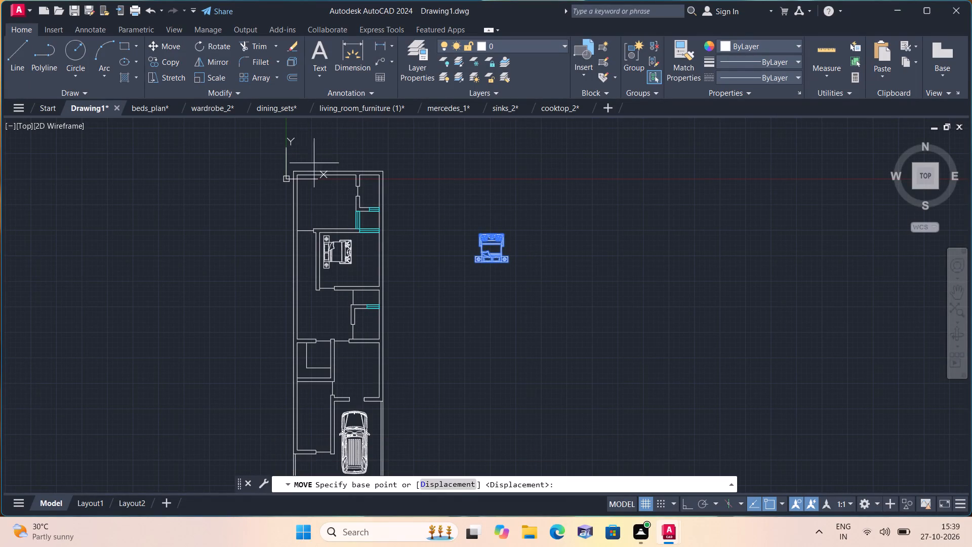
{"action": "left_click", "coordinate": [493, 254]}
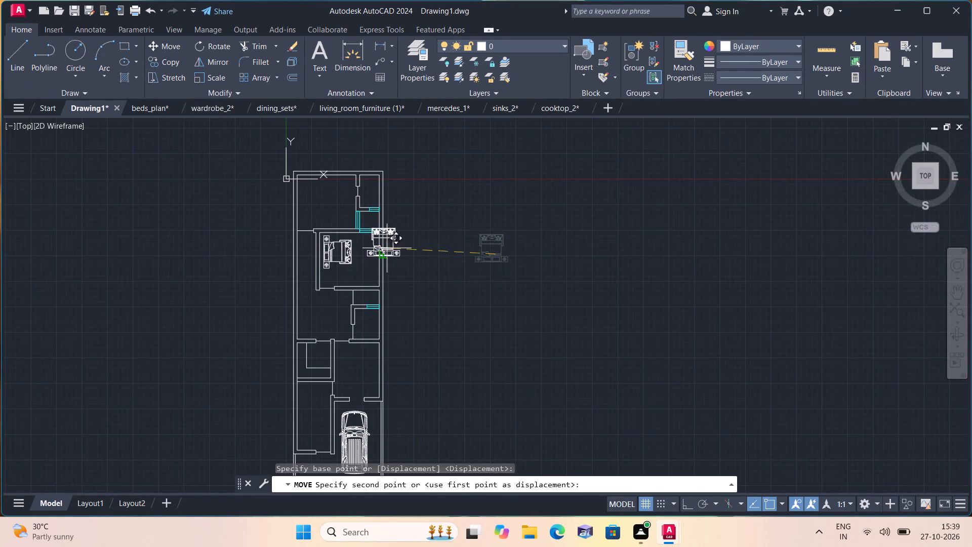
{"action": "scroll", "coordinate": [333, 207], "scroll_direction": "up", "scroll_amount": 3}
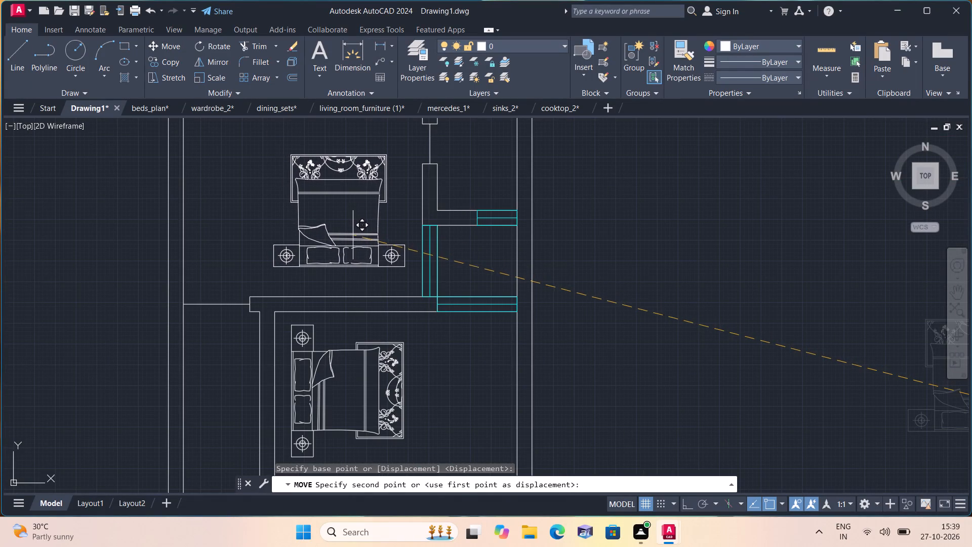
{"action": "left_click", "coordinate": [356, 239]}
Scale the bed in the top bedroom up slightly about its middle, to about 1.1 times its size.
{"action": "middle_click_drag", "start_coordinate": [350, 225], "coordinate": [397, 256]}
{"action": "middle_click_drag", "start_coordinate": [404, 264], "coordinate": [409, 268]}
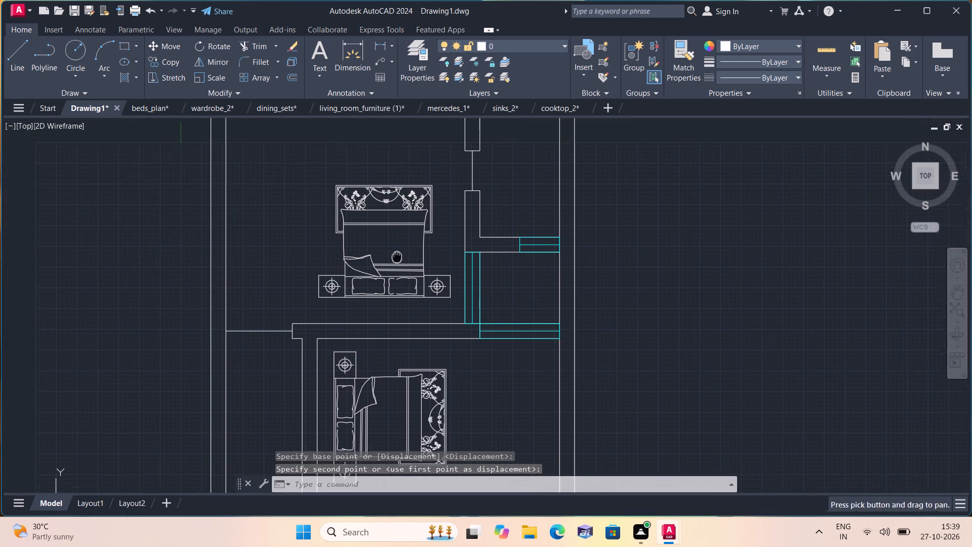
{"action": "middle_click_drag", "start_coordinate": [409, 268], "coordinate": [411, 269]}
{"action": "scroll", "coordinate": [432, 292], "scroll_direction": "up", "scroll_amount": 1}
{"action": "left_click", "coordinate": [483, 321]}
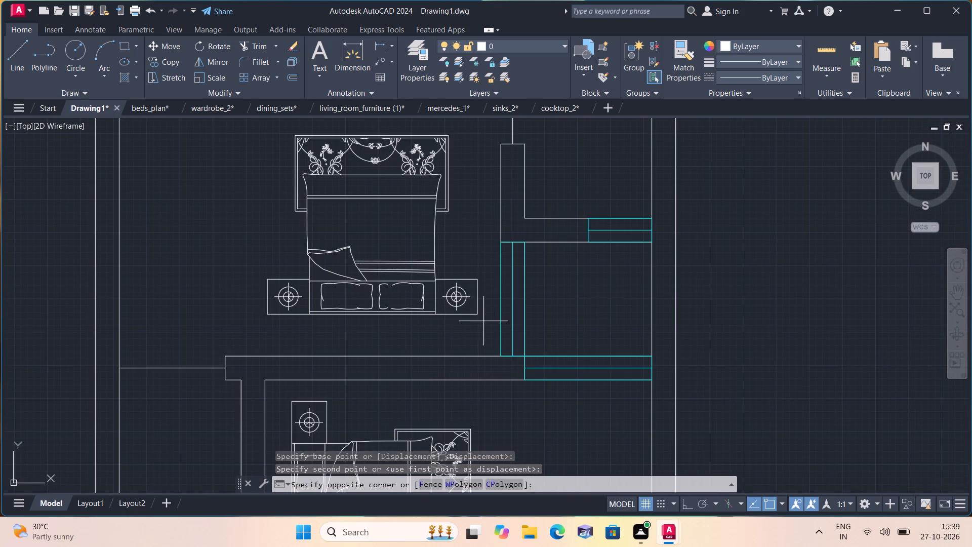
{"action": "middle_click_drag", "start_coordinate": [366, 242], "coordinate": [442, 328]}
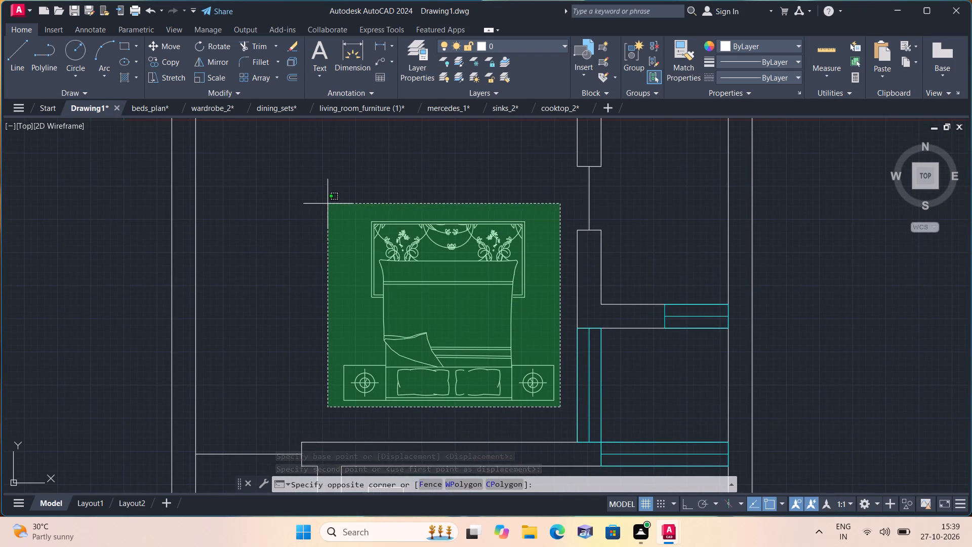
{"action": "left_click", "coordinate": [326, 202]}
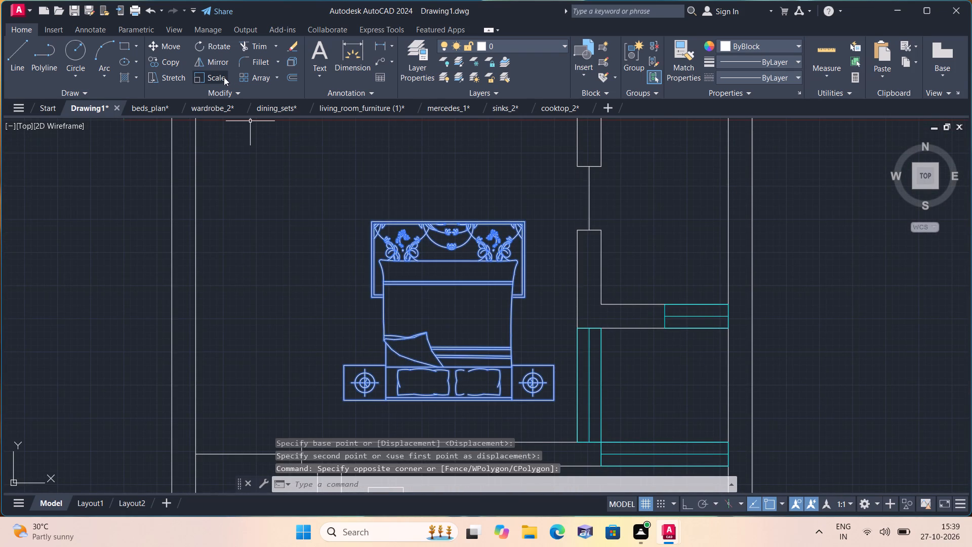
{"action": "left_click", "coordinate": [221, 75]}
{"action": "left_click", "coordinate": [447, 307]}
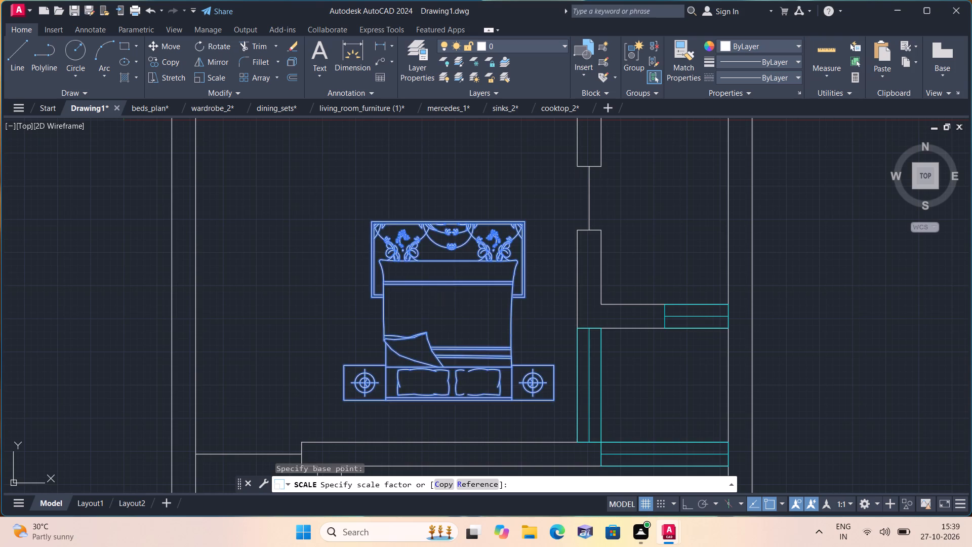
{"action": "left_click", "coordinate": [451, 191]}
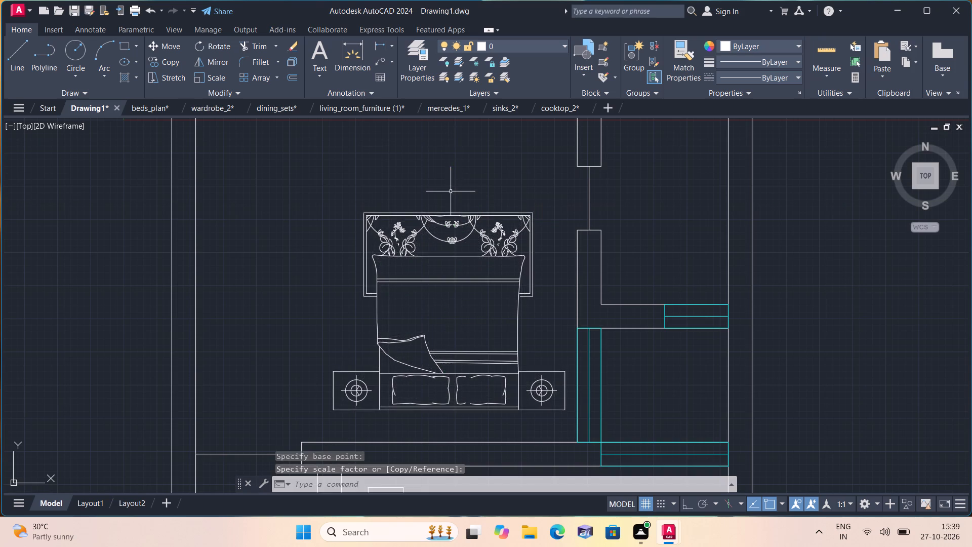
Scale the L-shaped sofa set with its coffee table down to roughly one sixth of its size, about a point inside the table.
{"action": "scroll", "coordinate": [421, 205], "scroll_direction": "down", "scroll_amount": 4}
{"action": "middle_click_drag", "start_coordinate": [485, 286], "coordinate": [473, 260]}
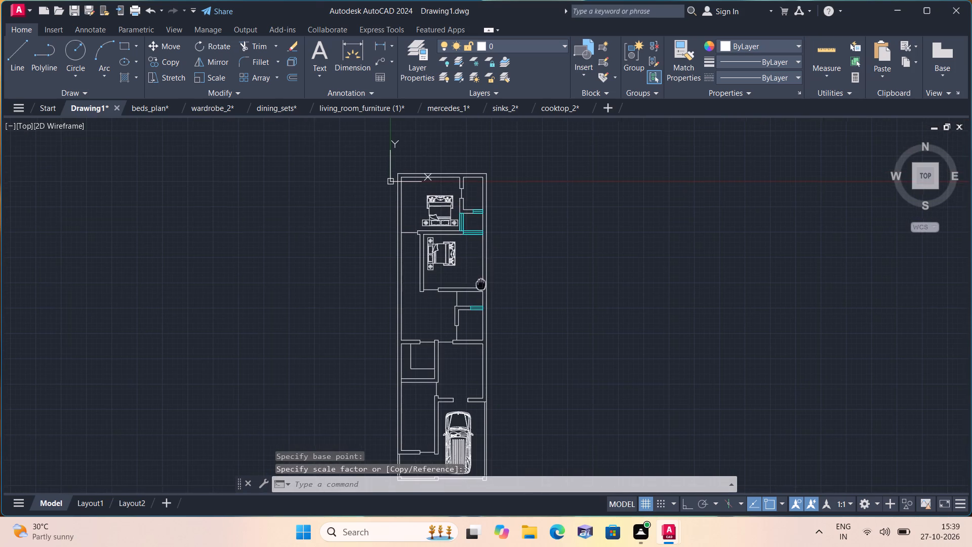
{"action": "middle_click_drag", "start_coordinate": [473, 260], "coordinate": [467, 234]}
{"action": "scroll", "coordinate": [467, 235], "scroll_direction": "down", "scroll_amount": 2}
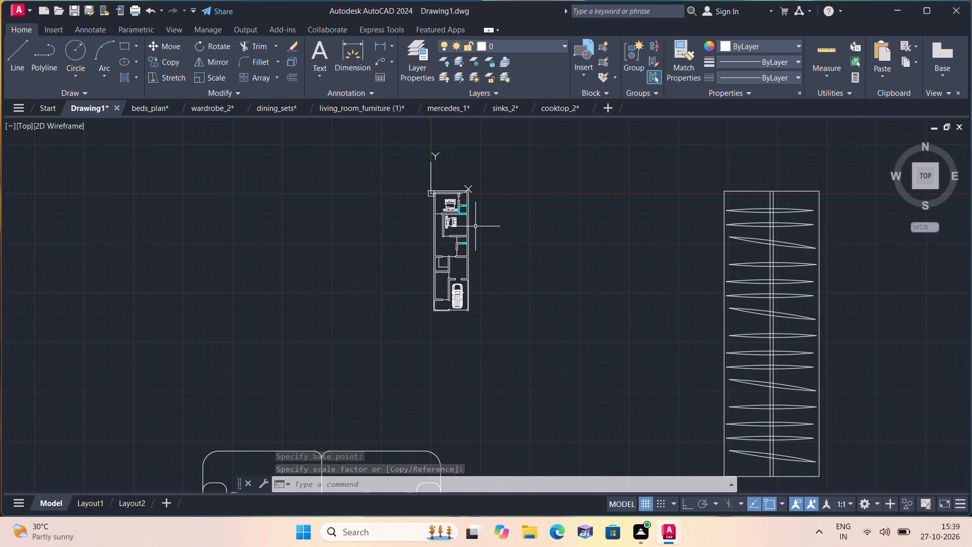
{"action": "middle_click_drag", "start_coordinate": [435, 230], "coordinate": [513, 286]}
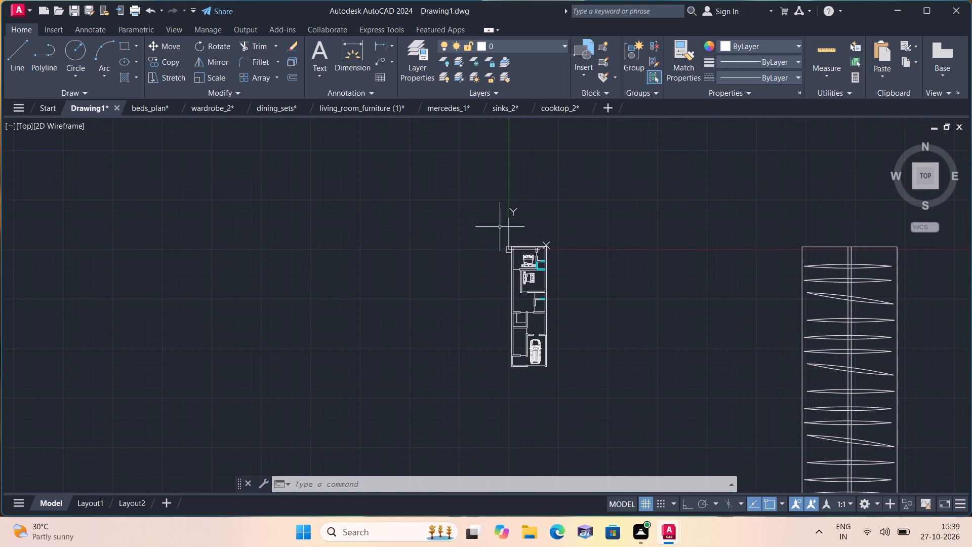
{"action": "scroll", "coordinate": [495, 227], "scroll_direction": "down", "scroll_amount": 1}
{"action": "middle_click_drag", "start_coordinate": [495, 227], "coordinate": [475, 291]}
{"action": "scroll", "coordinate": [475, 291], "scroll_direction": "down", "scroll_amount": 2}
{"action": "middle_click_drag", "start_coordinate": [460, 281], "coordinate": [470, 321]}
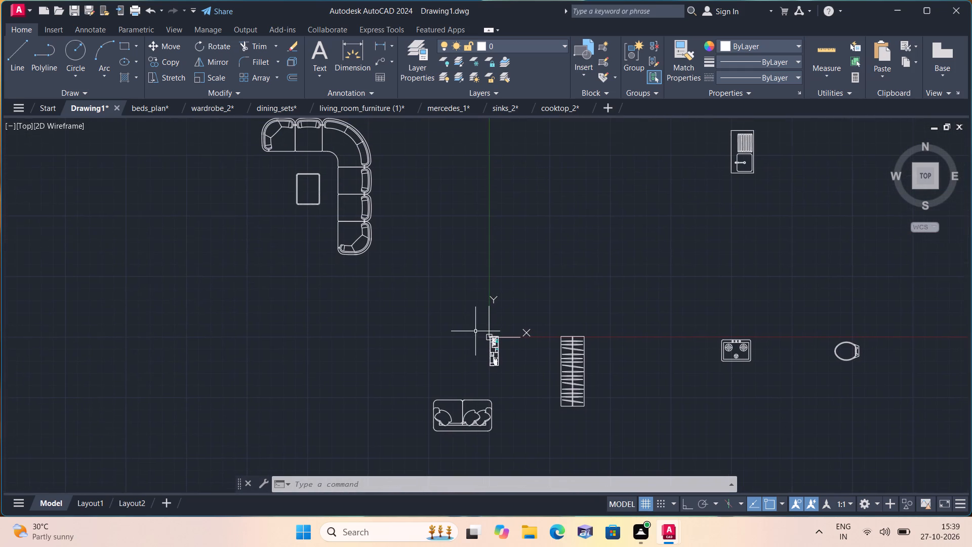
{"action": "left_click", "coordinate": [396, 285]}
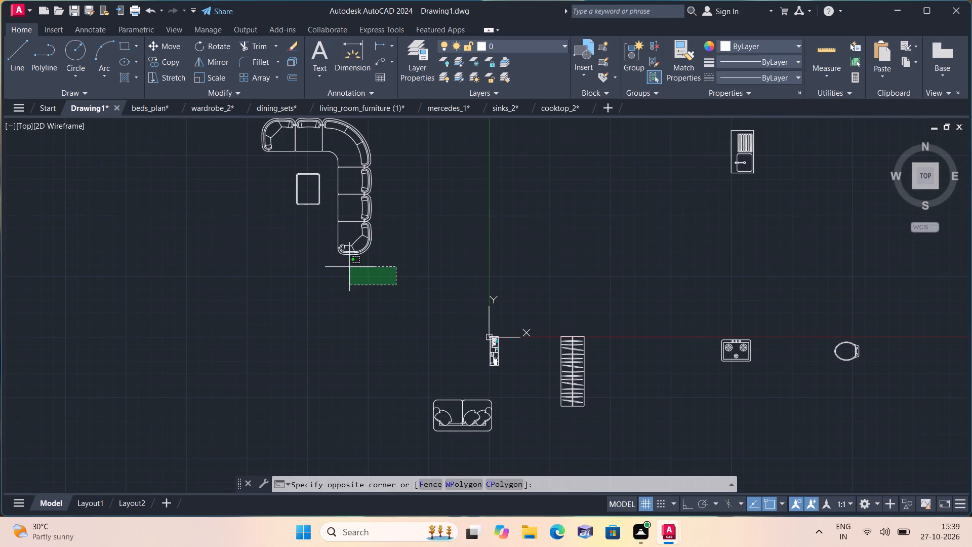
{"action": "middle_click_drag", "start_coordinate": [313, 206], "coordinate": [374, 319]}
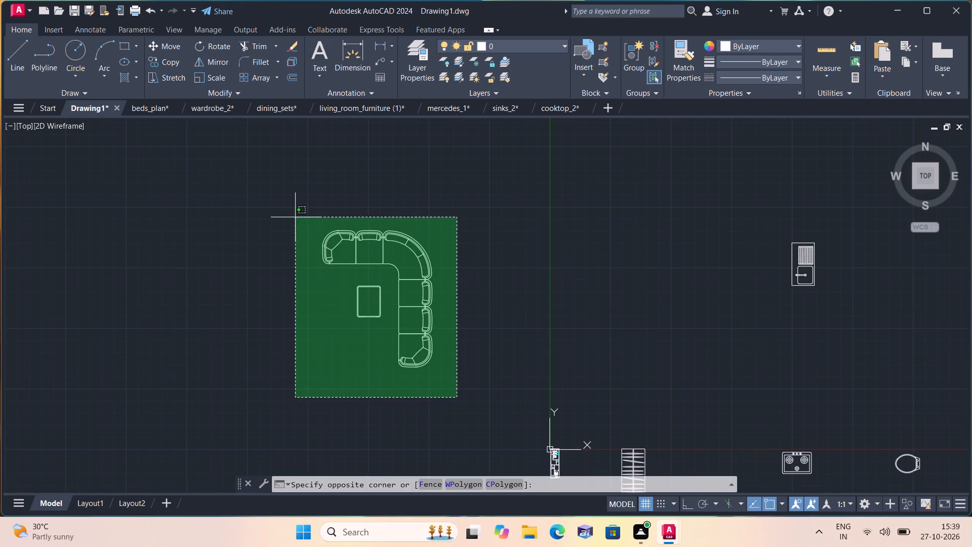
{"action": "left_click", "coordinate": [293, 215]}
{"action": "left_click", "coordinate": [209, 72]}
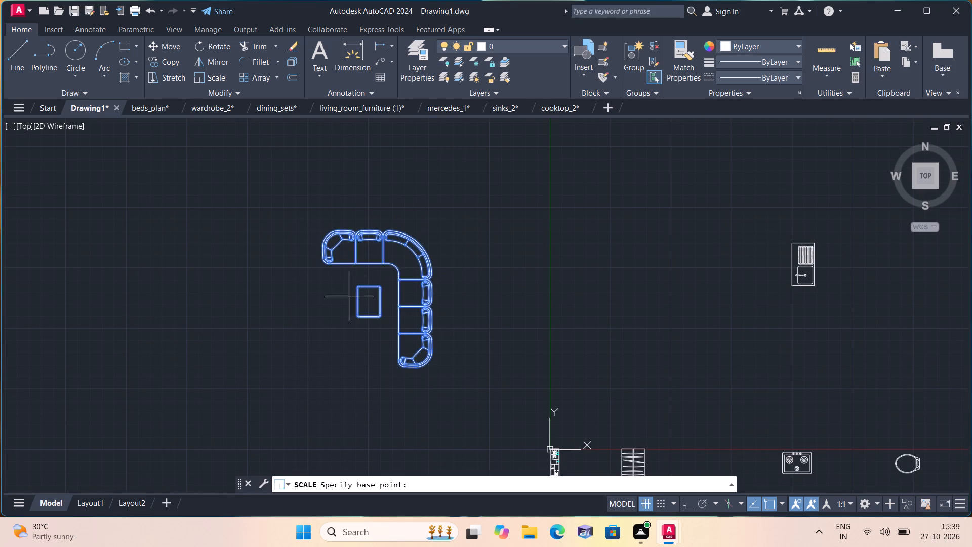
{"action": "left_click", "coordinate": [372, 304]}
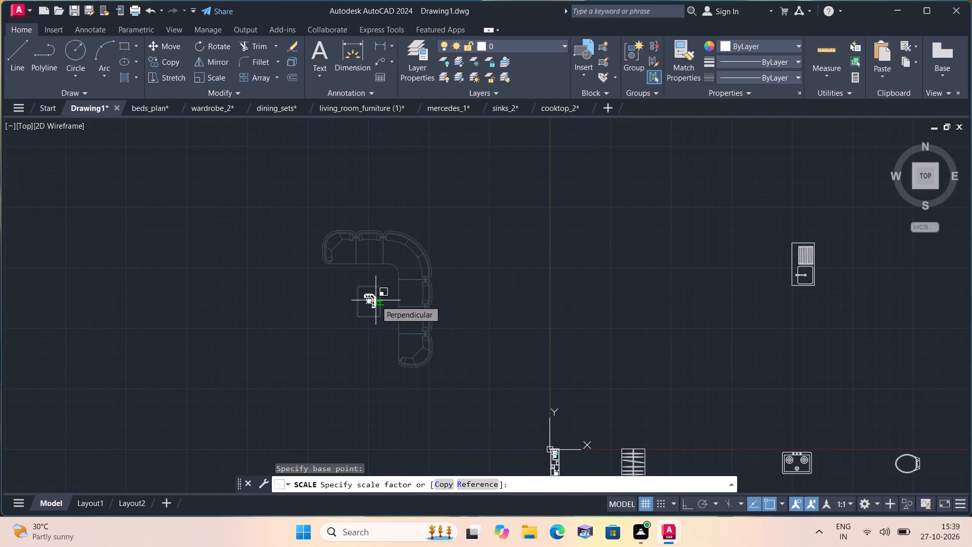
{"action": "left_click", "coordinate": [376, 299]}
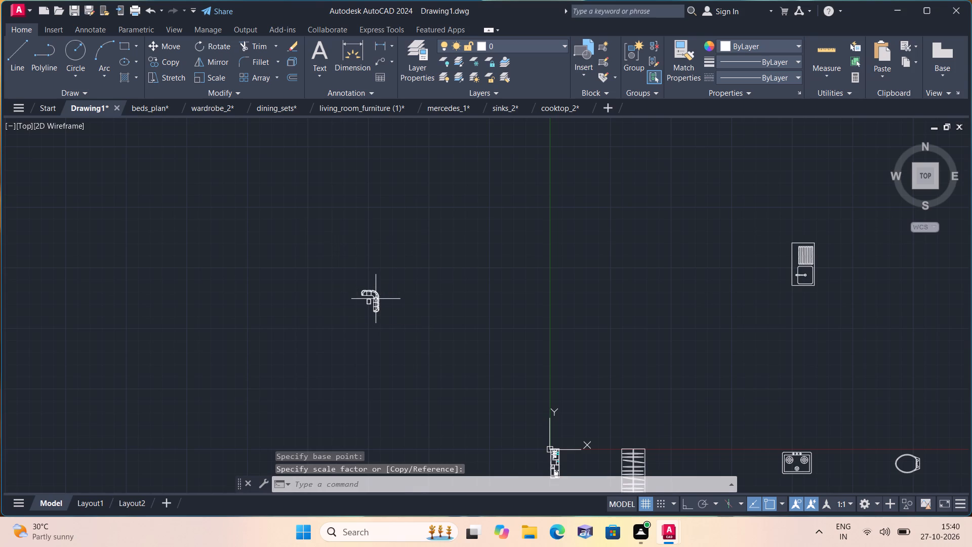
Move the scaled L-shaped sofa set and coffee table into the empty space just right of the floor plan.
{"action": "scroll", "coordinate": [376, 299], "scroll_direction": "up", "scroll_amount": 1}
{"action": "left_click", "coordinate": [341, 260]}
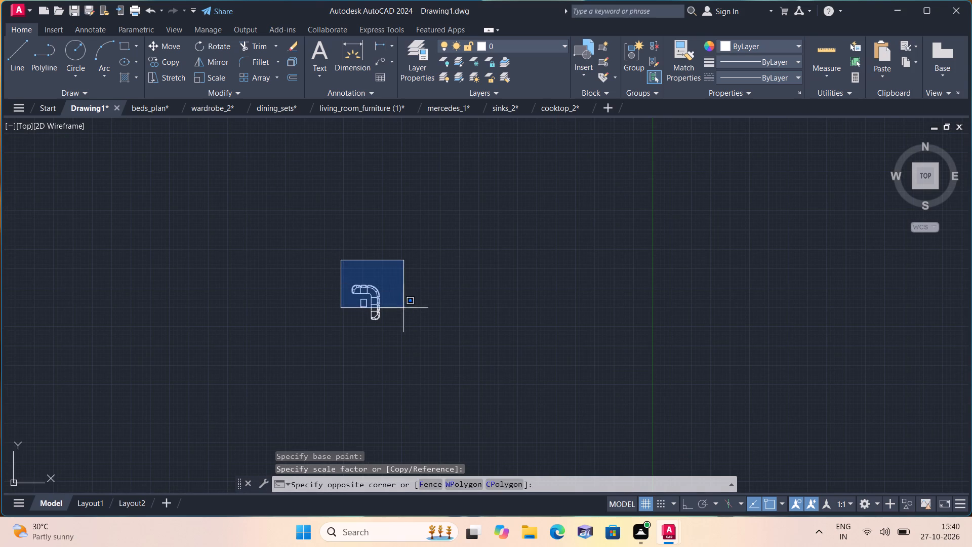
{"action": "left_click", "coordinate": [415, 333]}
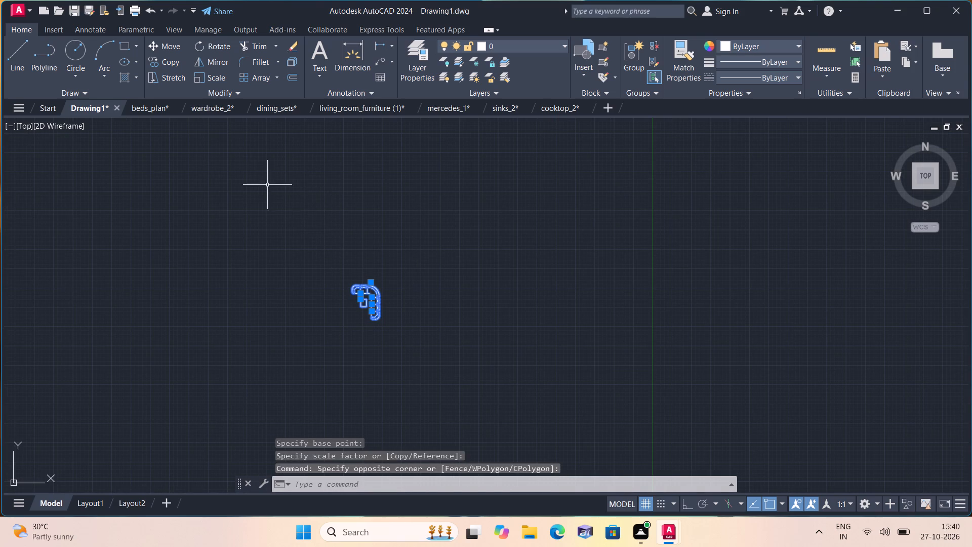
{"action": "left_click", "coordinate": [169, 43]}
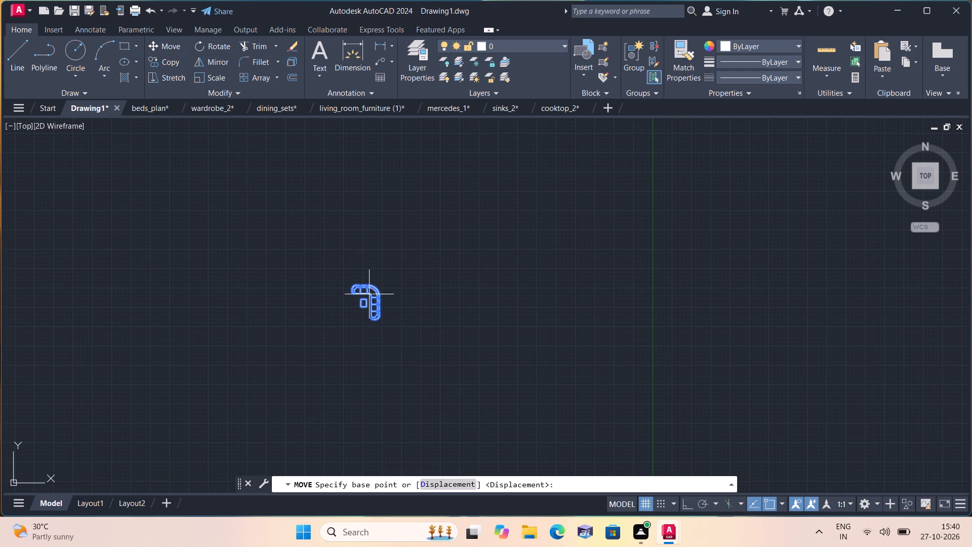
{"action": "left_click", "coordinate": [373, 301]}
{"action": "scroll", "coordinate": [430, 341], "scroll_direction": "down", "scroll_amount": 1}
{"action": "middle_click_drag", "start_coordinate": [423, 317], "coordinate": [420, 291]}
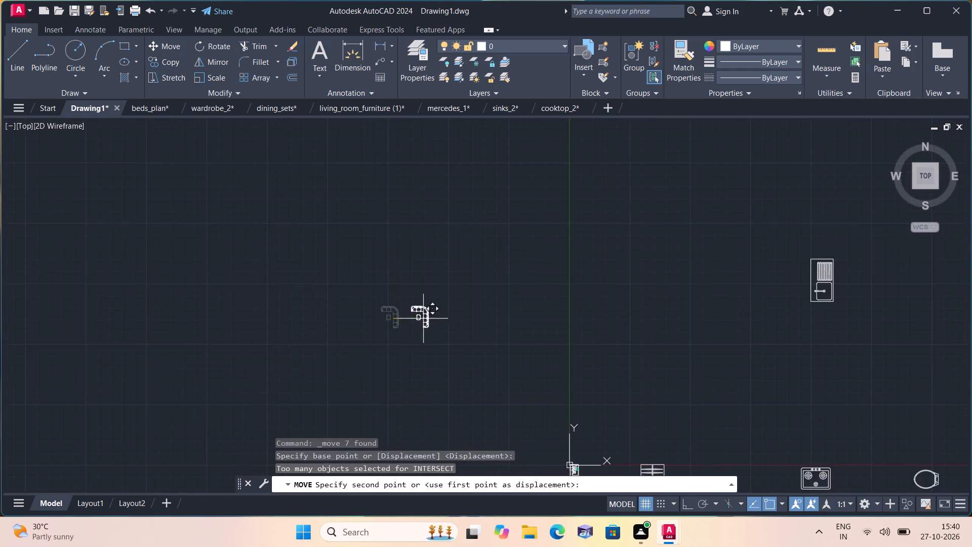
{"action": "middle_click_drag", "start_coordinate": [420, 291], "coordinate": [426, 262]}
{"action": "scroll", "coordinate": [426, 267], "scroll_direction": "down", "scroll_amount": 1}
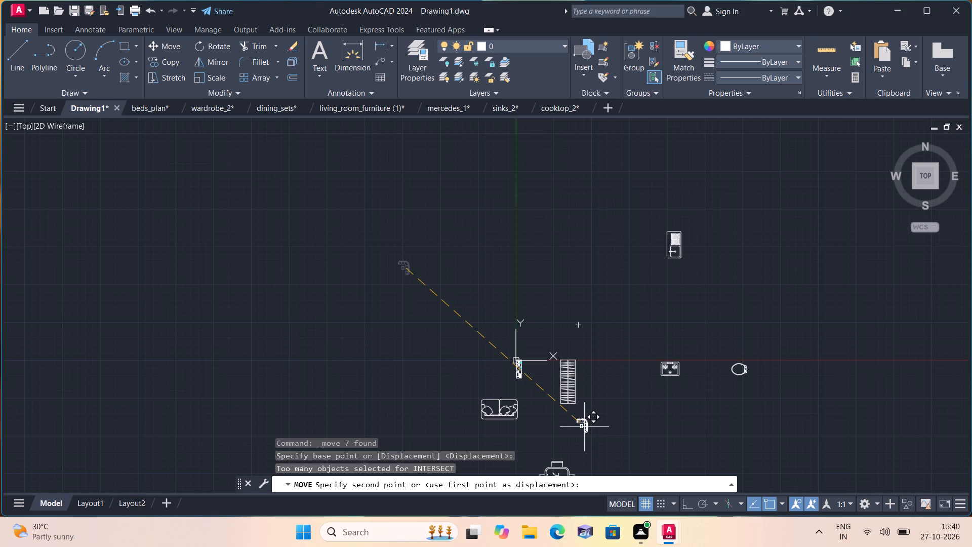
{"action": "middle_click_drag", "start_coordinate": [583, 427], "coordinate": [476, 300]}
{"action": "scroll", "coordinate": [414, 240], "scroll_direction": "up", "scroll_amount": 2}
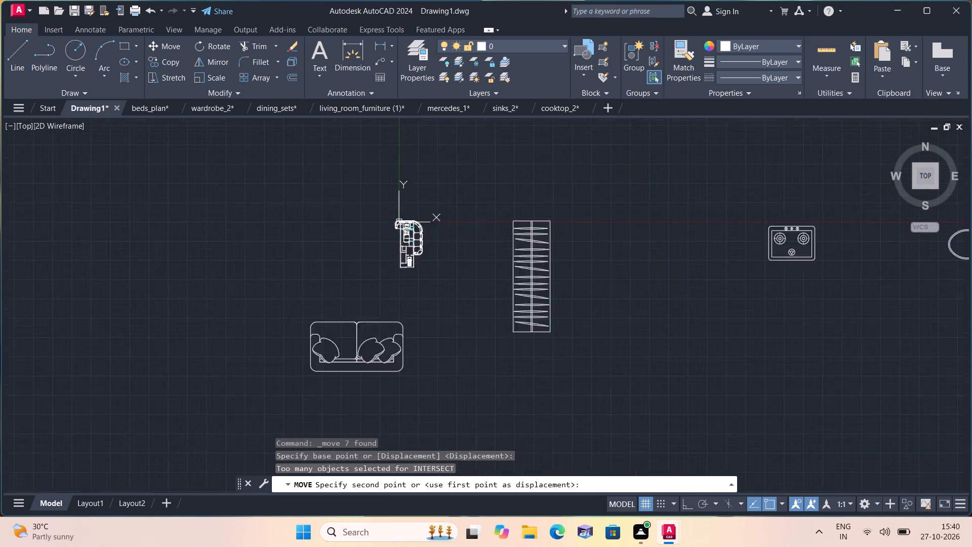
{"action": "scroll", "coordinate": [414, 240], "scroll_direction": "up", "scroll_amount": 2}
{"action": "scroll", "coordinate": [453, 252], "scroll_direction": "up", "scroll_amount": 2}
{"action": "left_click", "coordinate": [542, 303]}
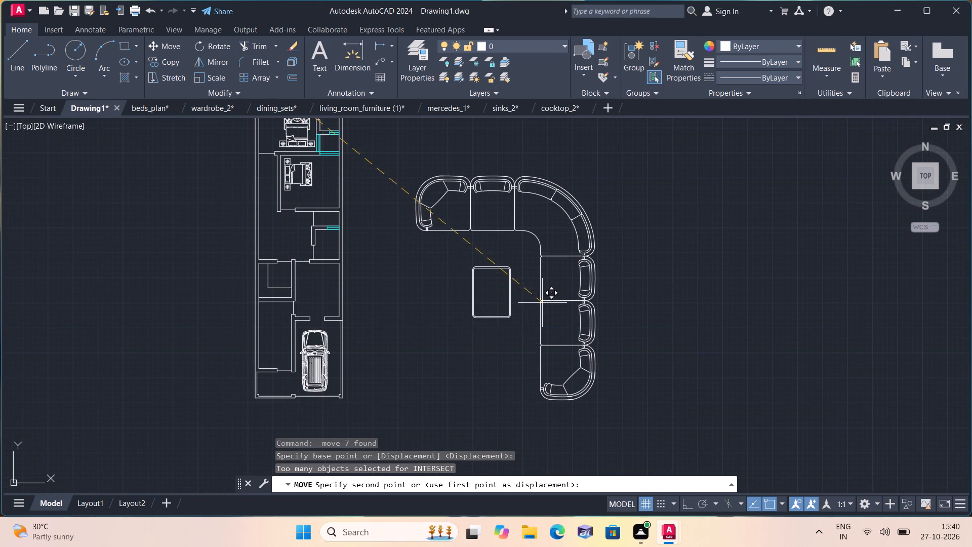
Scale the L-shaped sofa set and coffee table down to about 0.07 times its size, about the table's right edge.
{"action": "left_click", "coordinate": [637, 409]}
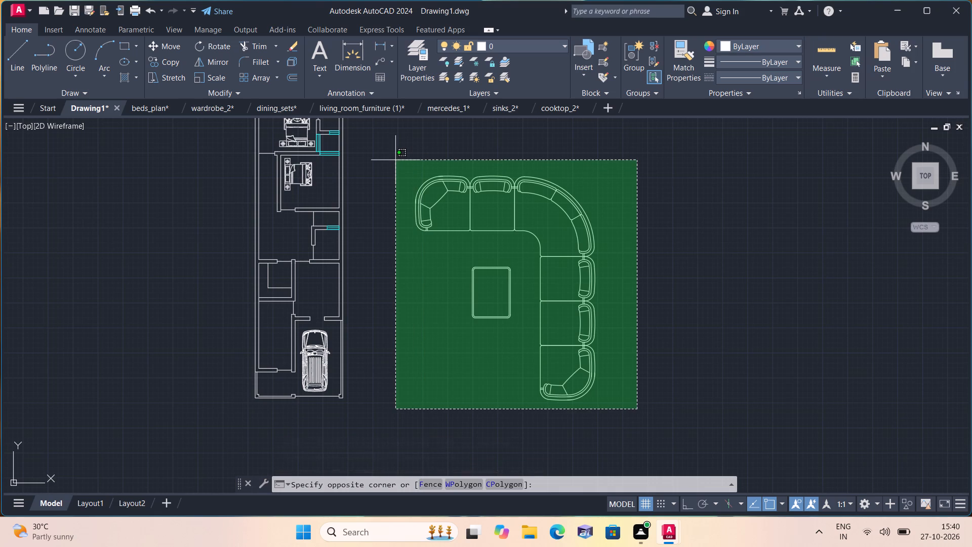
{"action": "left_click", "coordinate": [395, 160]}
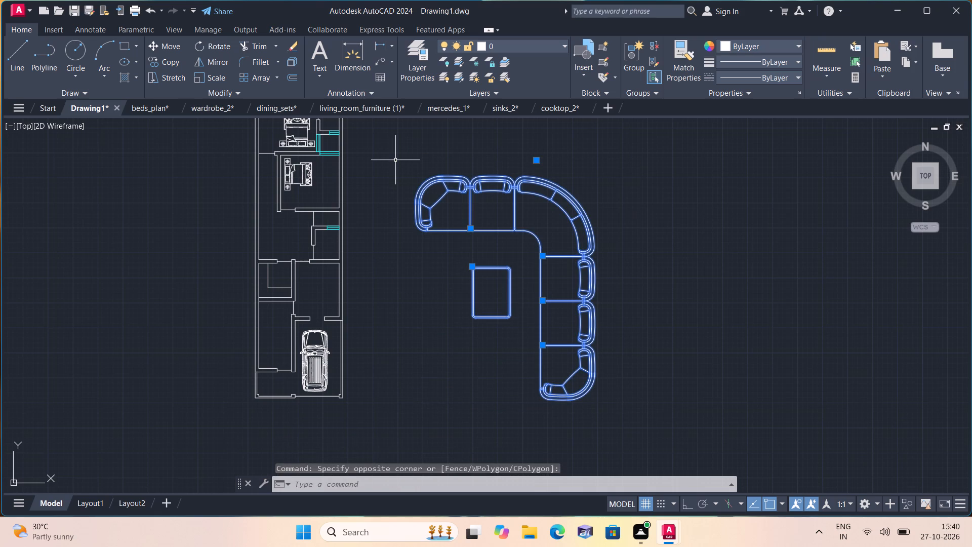
{"action": "left_click", "coordinate": [212, 76]}
{"action": "left_click", "coordinate": [512, 297]}
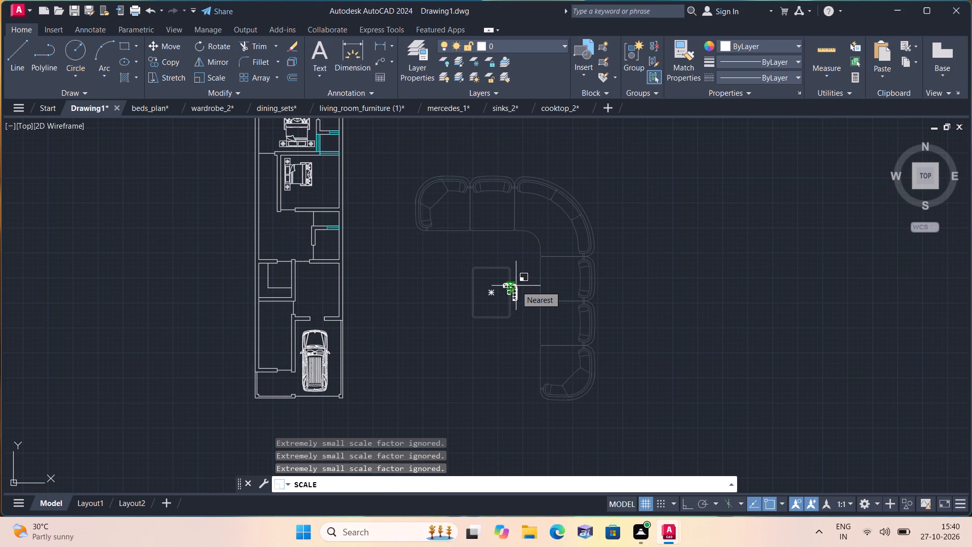
{"action": "left_click", "coordinate": [516, 285]}
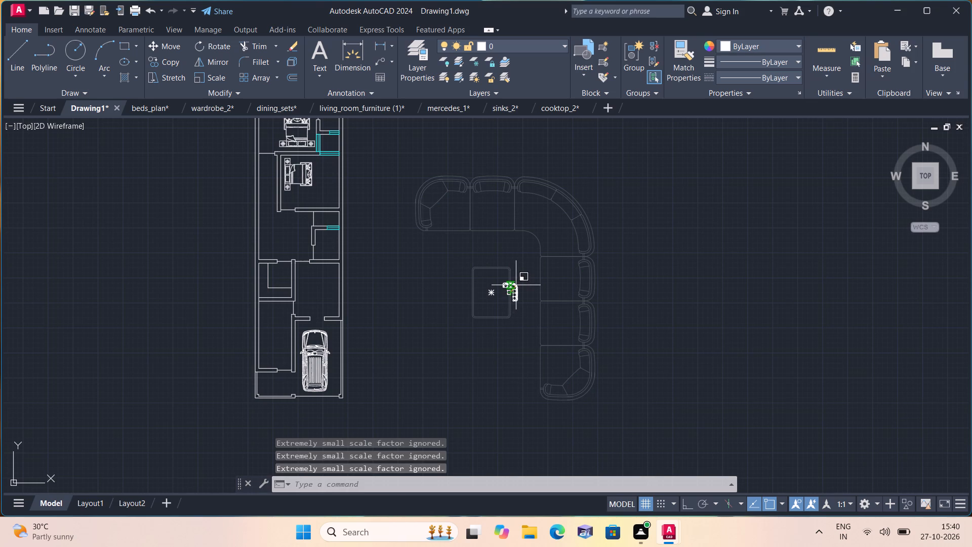
Move the reduced L-shaped sofa set and coffee table into the upper part of the room directly above the car.
{"action": "scroll", "coordinate": [516, 285], "scroll_direction": "up", "scroll_amount": 1}
{"action": "left_click_drag", "start_coordinate": [471, 270], "coordinate": [485, 271]}
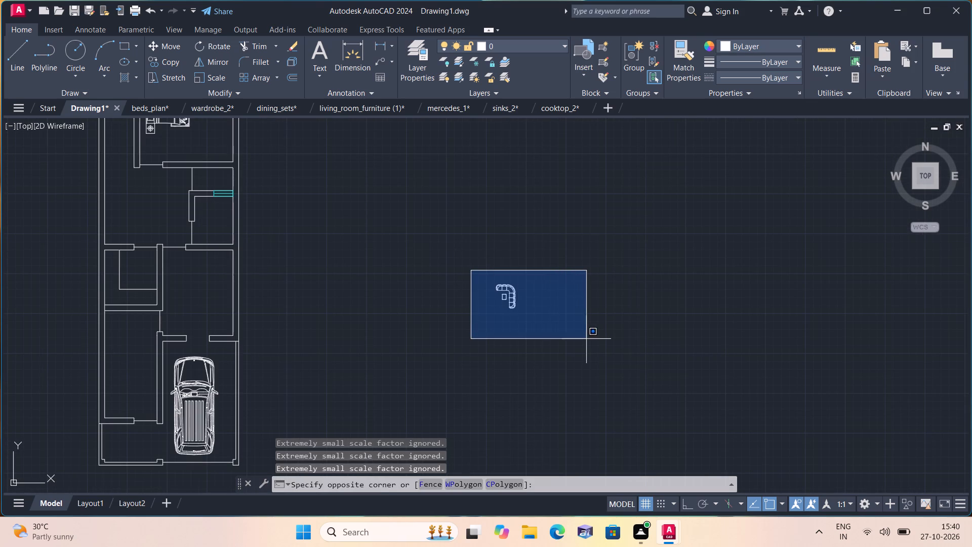
{"action": "left_click", "coordinate": [593, 340]}
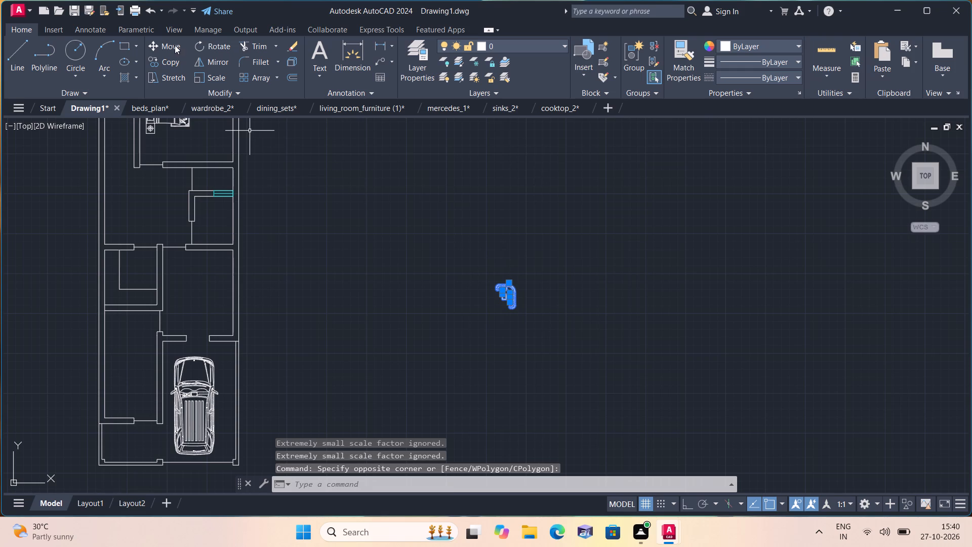
{"action": "left_click", "coordinate": [173, 44]}
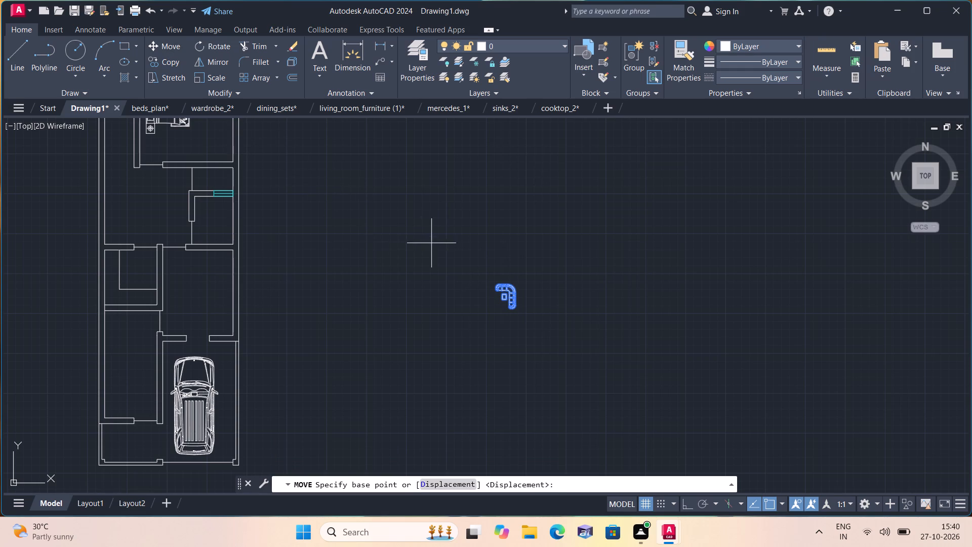
{"action": "left_click", "coordinate": [444, 248]}
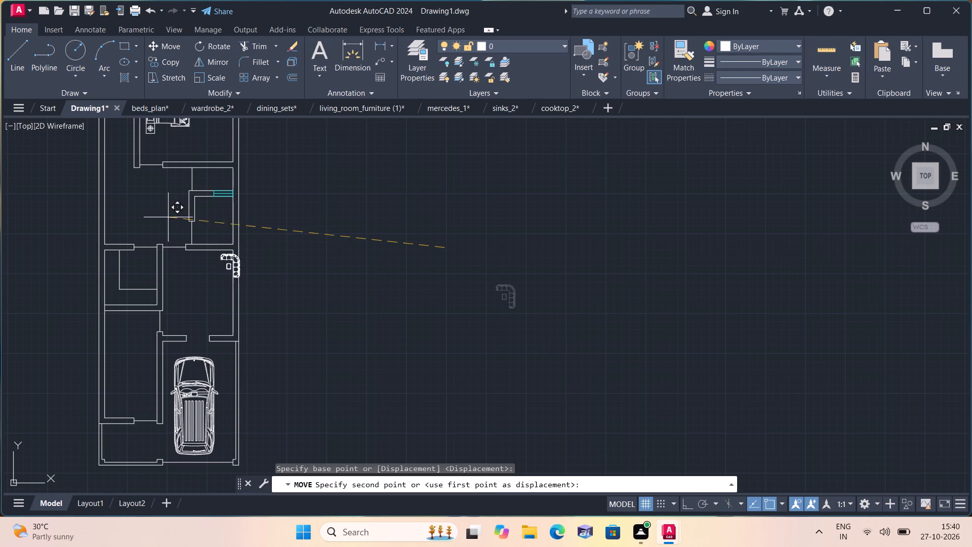
{"action": "middle_click_drag", "start_coordinate": [127, 228], "coordinate": [293, 242]}
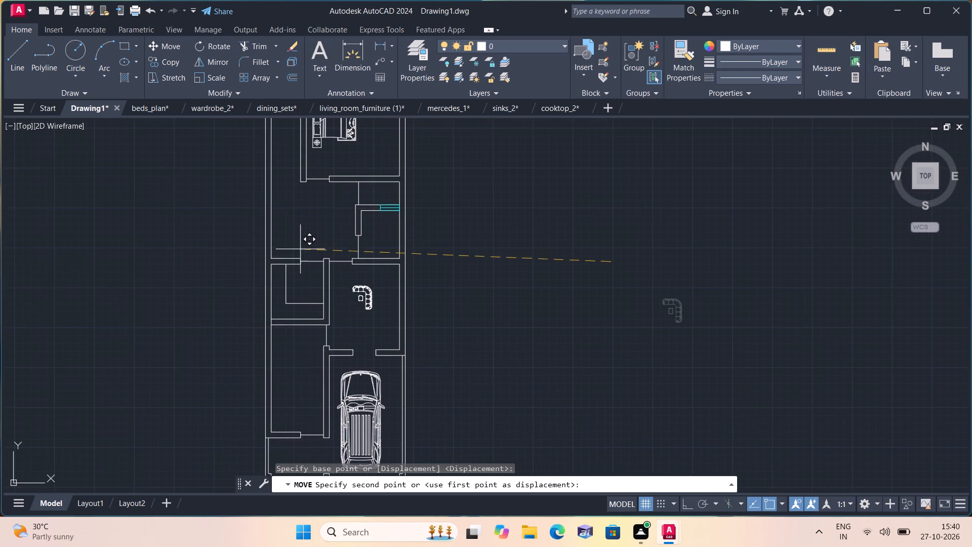
{"action": "scroll", "coordinate": [300, 250], "scroll_direction": "up", "scroll_amount": 2}
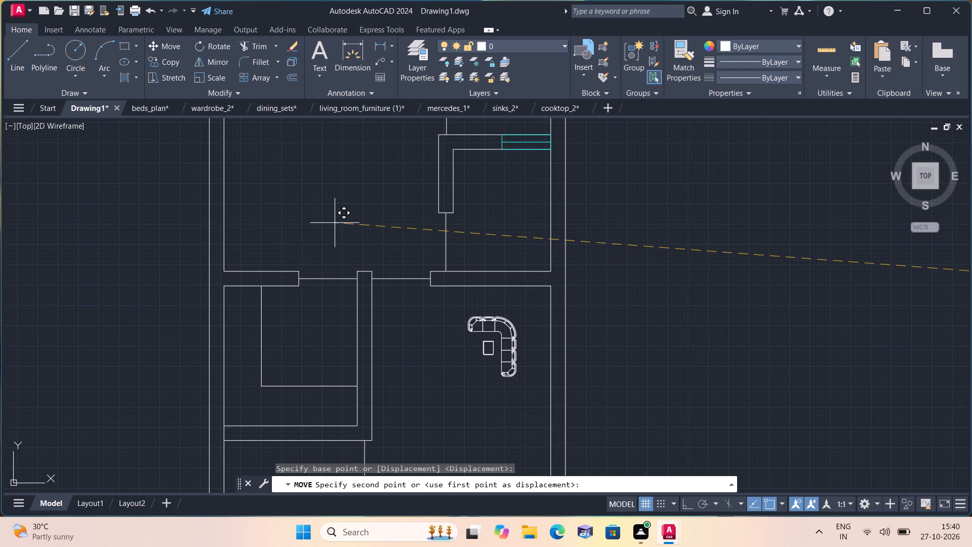
{"action": "left_click", "coordinate": [335, 223]}
Scale the L-shaped sofa set and table up to about 1.7 times its size, about a point between table and sofa.
{"action": "scroll", "coordinate": [501, 365], "scroll_direction": "up", "scroll_amount": 2}
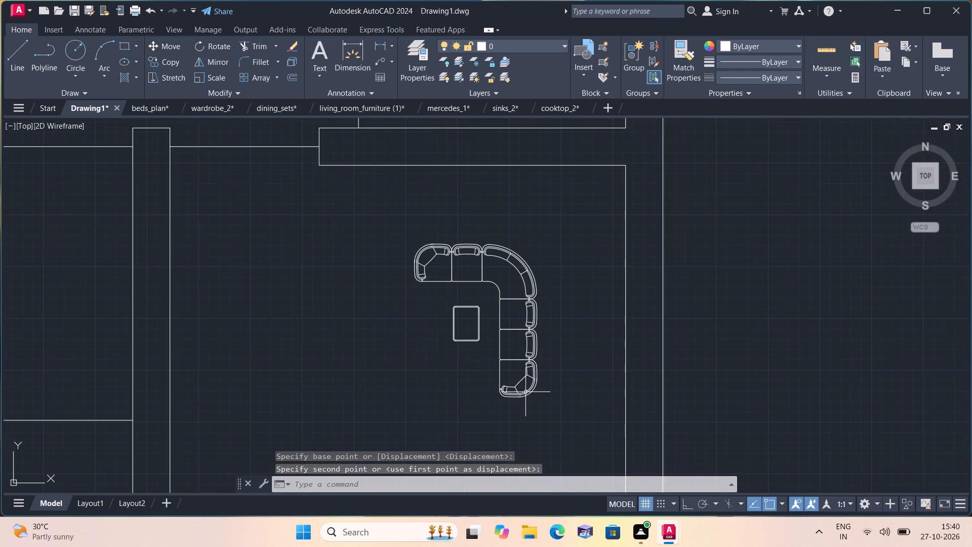
{"action": "left_click_drag", "start_coordinate": [566, 420], "coordinate": [559, 399]}
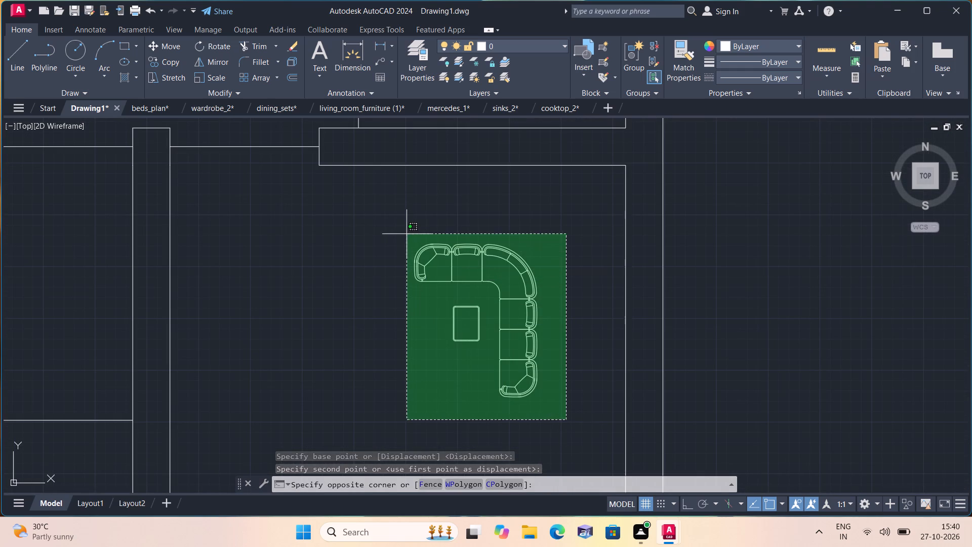
{"action": "left_click", "coordinate": [397, 227]}
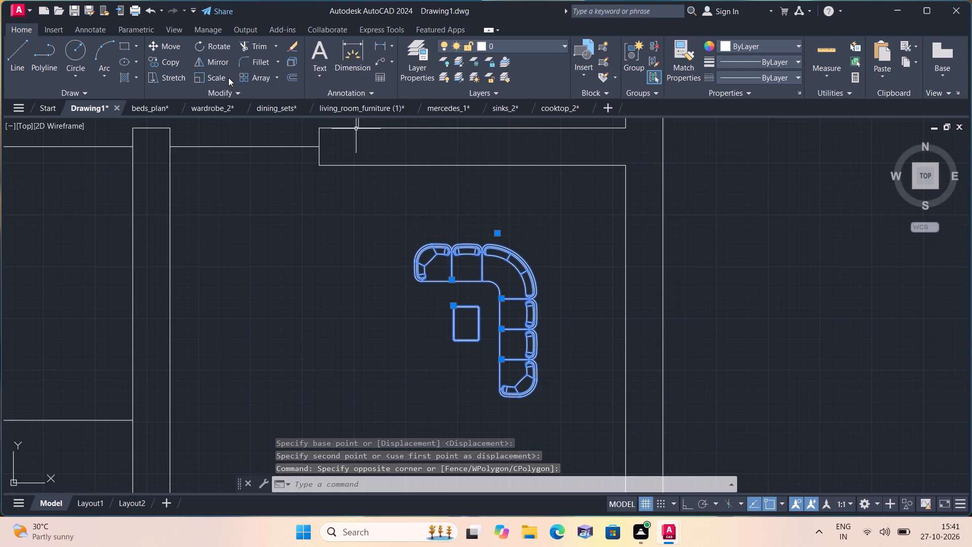
{"action": "left_click", "coordinate": [215, 73]}
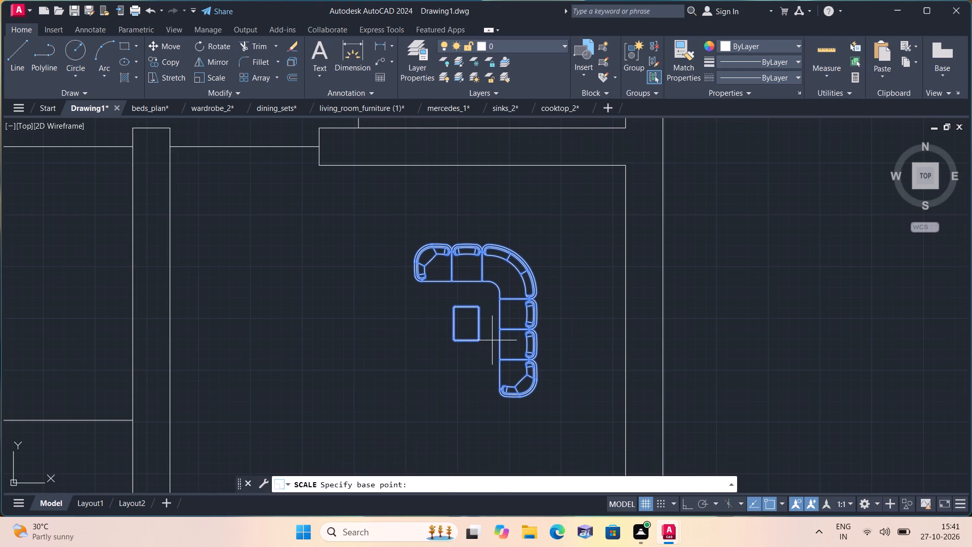
{"action": "left_click", "coordinate": [492, 339]}
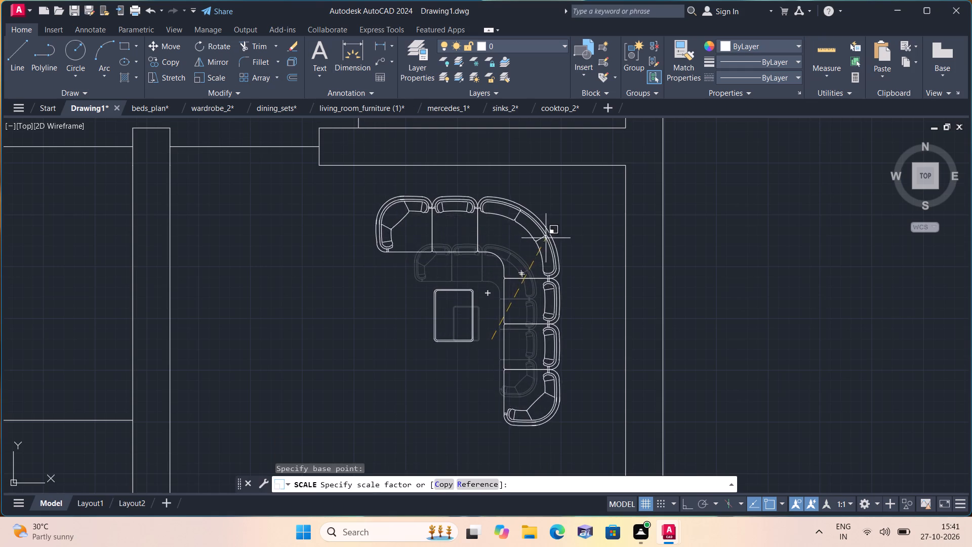
{"action": "left_click", "coordinate": [566, 230]}
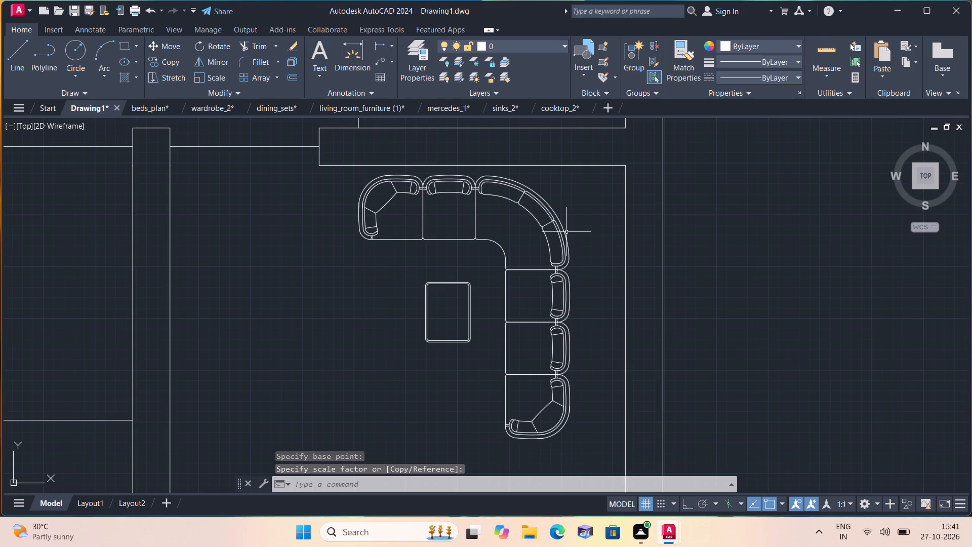
Move the enlarged L-shaped sofa set and coffee table horizontally to sit closer to the room's right wall.
{"action": "middle_click_drag", "start_coordinate": [483, 297], "coordinate": [550, 255]}
{"action": "scroll", "coordinate": [485, 296], "scroll_direction": "down", "scroll_amount": 1}
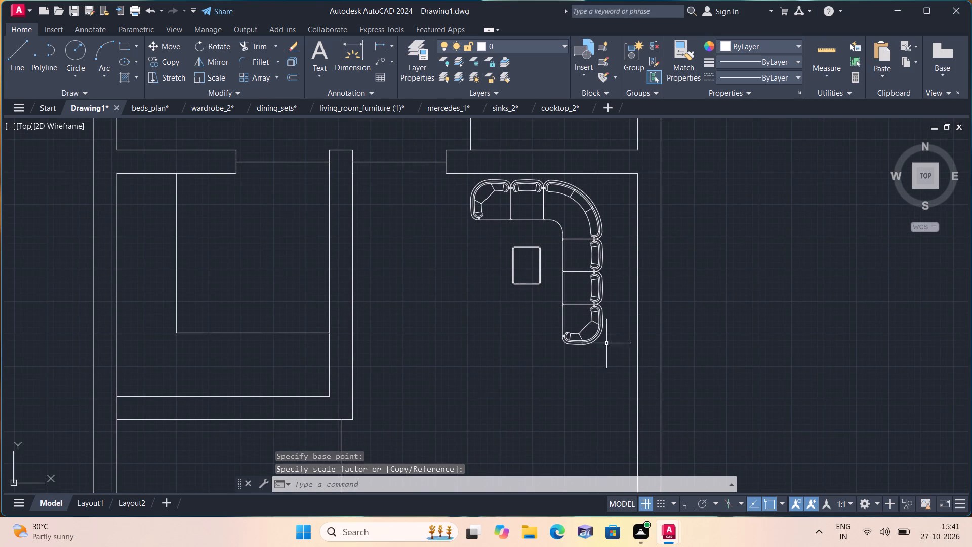
{"action": "left_click_drag", "start_coordinate": [613, 358], "coordinate": [608, 346]}
{"action": "middle_click_drag", "start_coordinate": [498, 220], "coordinate": [497, 220]}
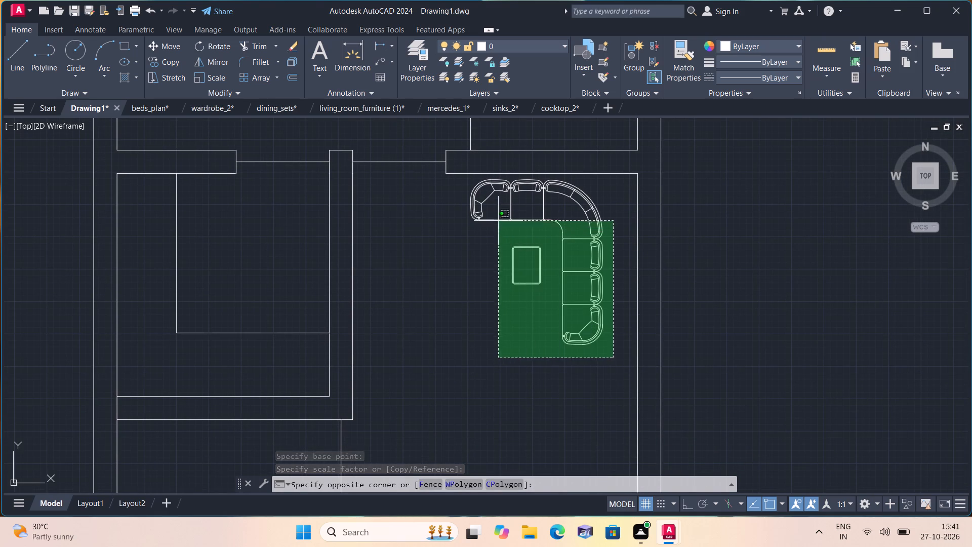
{"action": "middle_click_drag", "start_coordinate": [497, 220], "coordinate": [523, 260]}
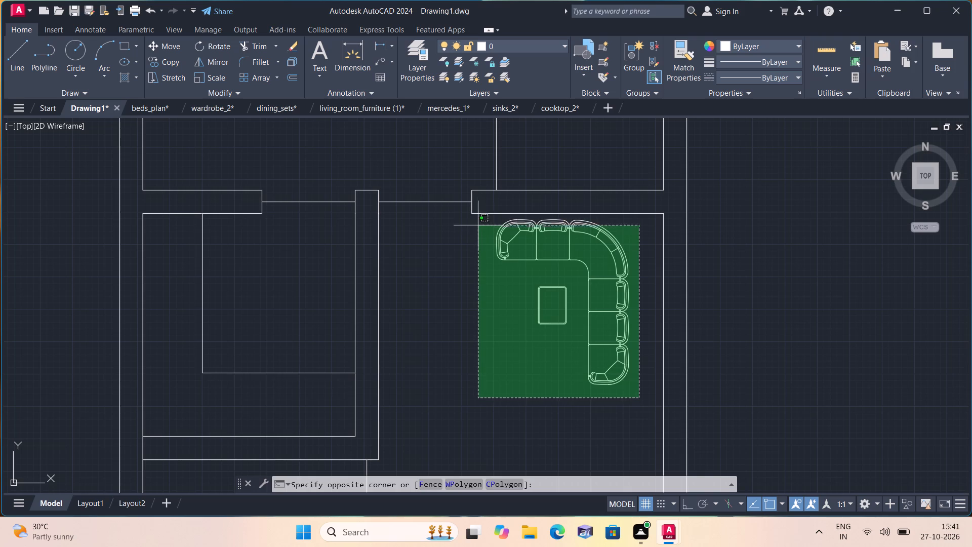
{"action": "left_click", "coordinate": [478, 220]}
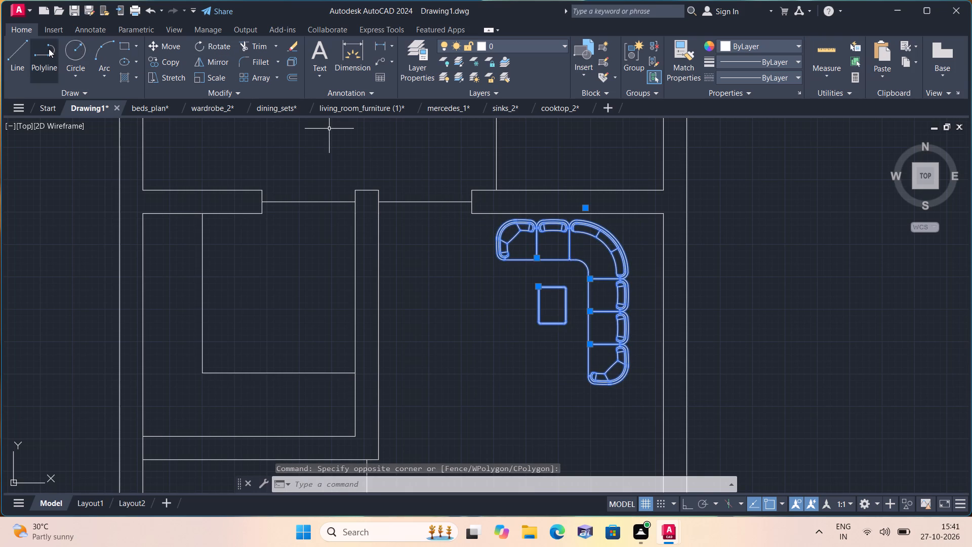
{"action": "left_click", "coordinate": [163, 49]}
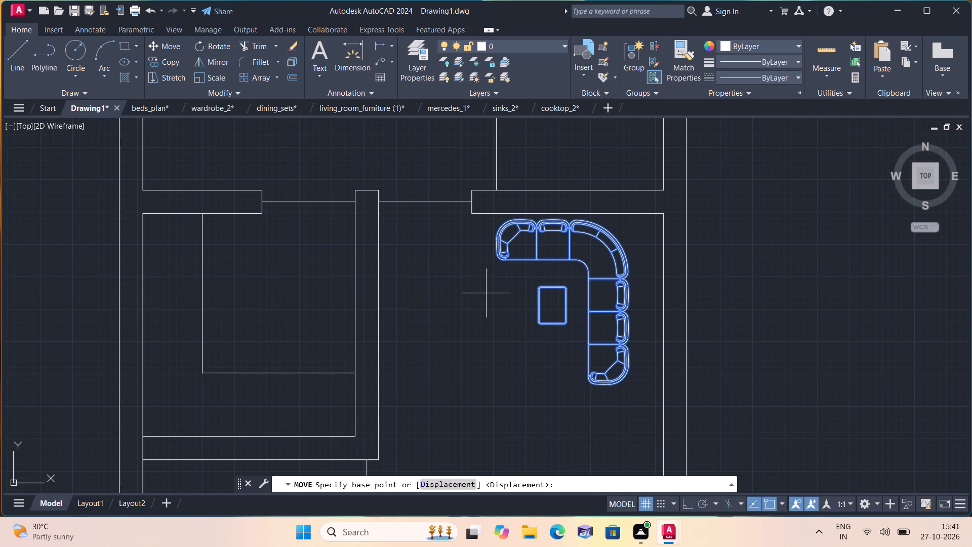
{"action": "left_click", "coordinate": [557, 303]}
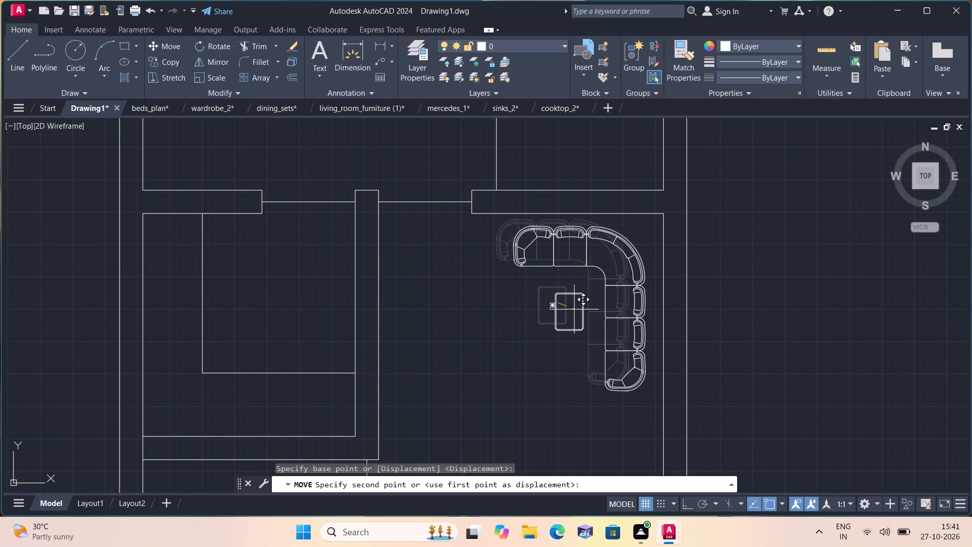
{"action": "left_click", "coordinate": [580, 303]}
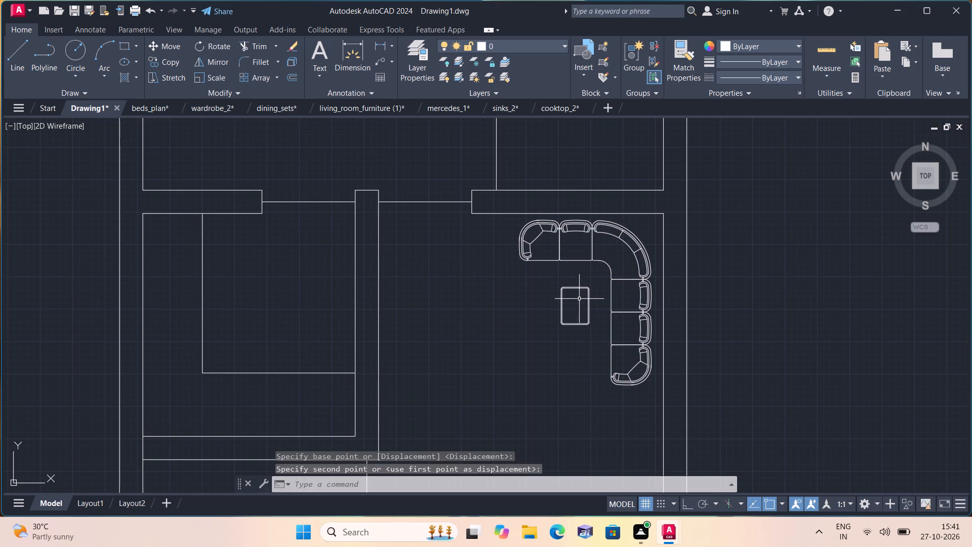
Scale the two-seat sofa with cushions below the floor plan down to about 0.09 times its size, about a point inside it.
{"action": "scroll", "coordinate": [576, 295], "scroll_direction": "down", "scroll_amount": 2}
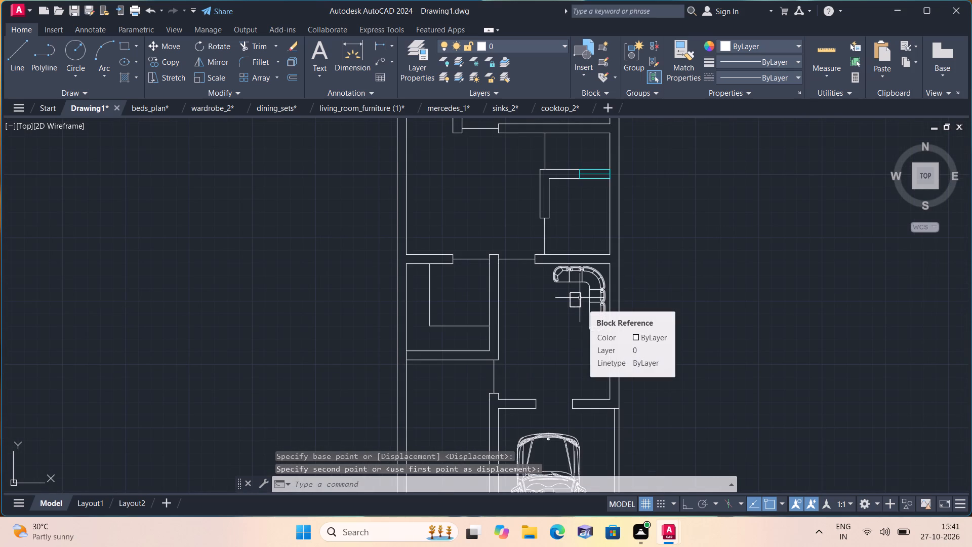
{"action": "scroll", "coordinate": [580, 298], "scroll_direction": "down", "scroll_amount": 2}
{"action": "middle_click_drag", "start_coordinate": [643, 244], "coordinate": [595, 293]}
{"action": "scroll", "coordinate": [643, 244], "scroll_direction": "down", "scroll_amount": 2}
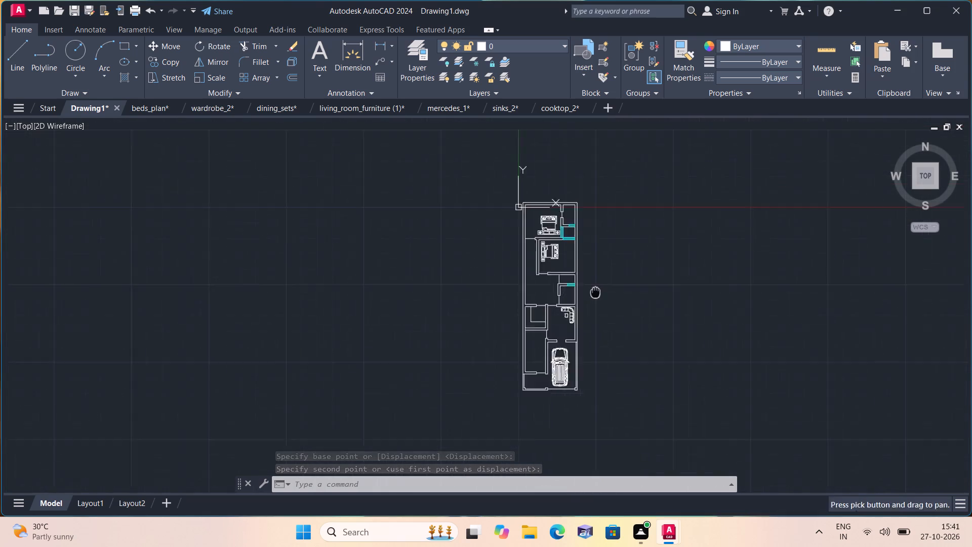
{"action": "scroll", "coordinate": [600, 270], "scroll_direction": "down", "scroll_amount": 1}
{"action": "middle_click_drag", "start_coordinate": [598, 270], "coordinate": [511, 287]}
{"action": "scroll", "coordinate": [511, 288], "scroll_direction": "down", "scroll_amount": 2}
{"action": "scroll", "coordinate": [485, 397], "scroll_direction": "up", "scroll_amount": 2}
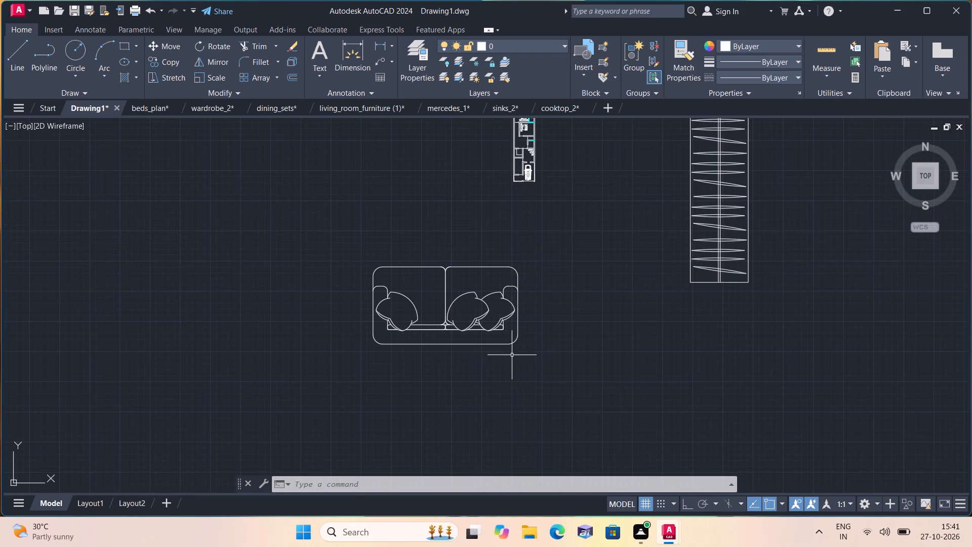
{"action": "left_click", "coordinate": [534, 356]}
{"action": "left_click", "coordinate": [331, 231]}
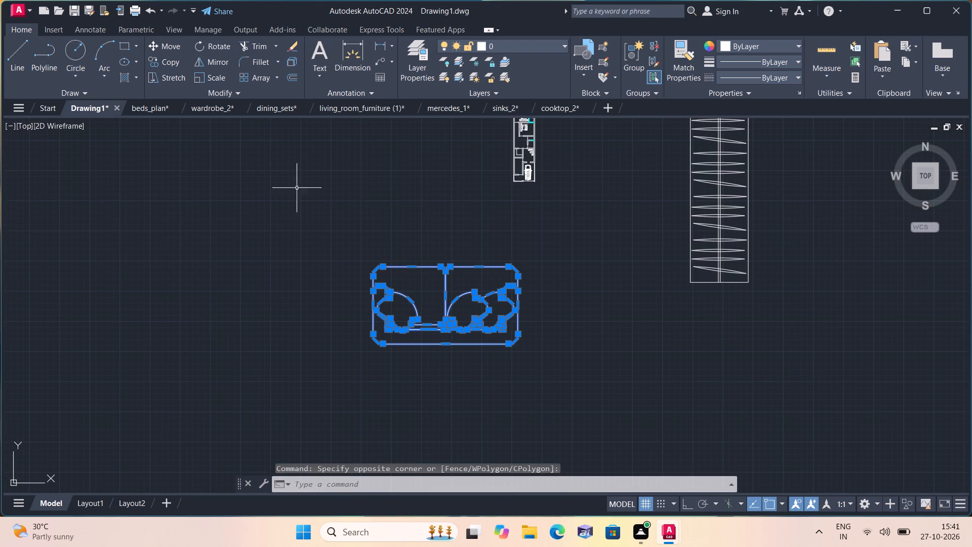
{"action": "left_click", "coordinate": [212, 73]}
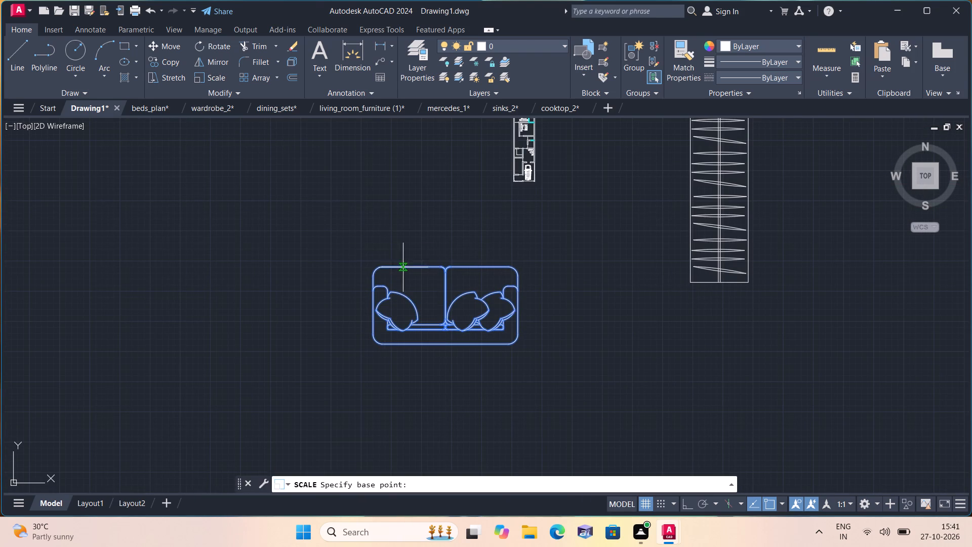
{"action": "scroll", "coordinate": [418, 275], "scroll_direction": "up", "scroll_amount": 1}
{"action": "left_click", "coordinate": [418, 275]}
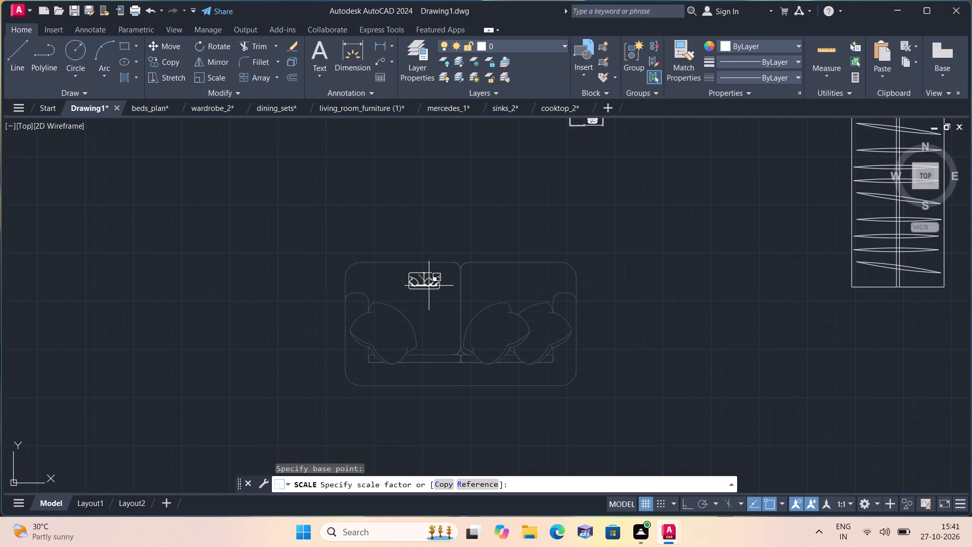
{"action": "left_click", "coordinate": [425, 282]}
Move the reduced two-seat sofa into the empty space just right of the floor plan, beside the central bedroom.
{"action": "left_click", "coordinate": [475, 307]}
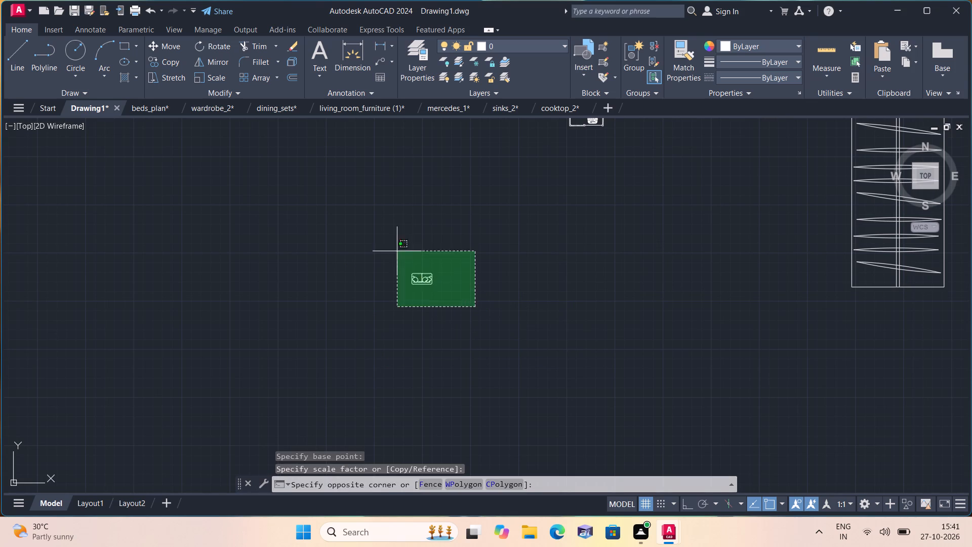
{"action": "left_click", "coordinate": [356, 222]}
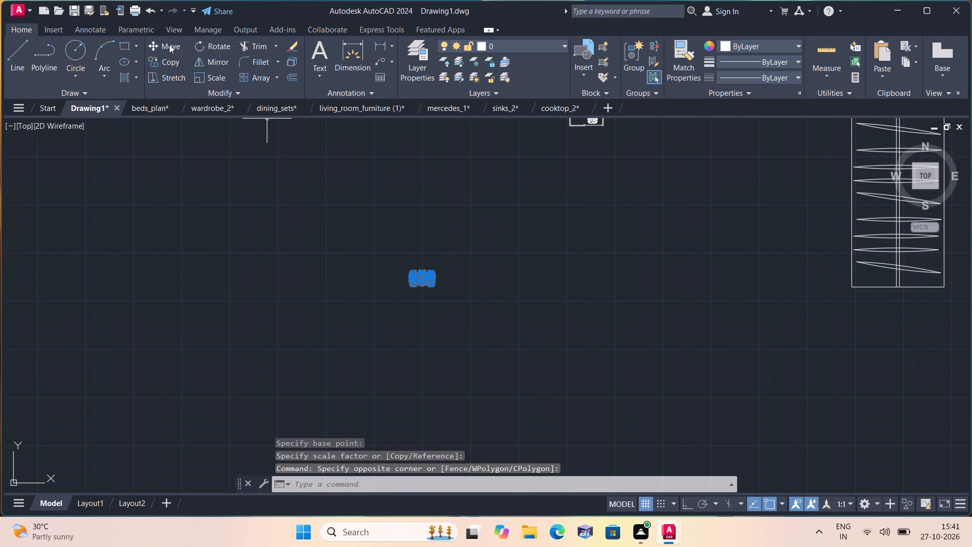
{"action": "left_click", "coordinate": [169, 44]}
{"action": "left_click", "coordinate": [421, 281]}
{"action": "scroll", "coordinate": [514, 267], "scroll_direction": "down", "scroll_amount": 1}
{"action": "middle_click_drag", "start_coordinate": [577, 259], "coordinate": [411, 534]}
{"action": "scroll", "coordinate": [403, 434], "scroll_direction": "up", "scroll_amount": 2}
{"action": "scroll", "coordinate": [357, 384], "scroll_direction": "up", "scroll_amount": 1}
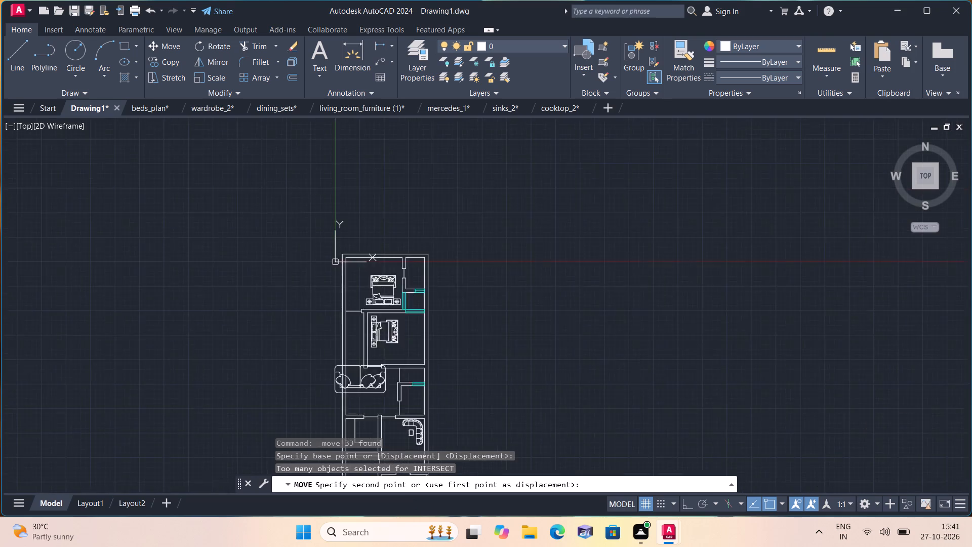
{"action": "scroll", "coordinate": [357, 384], "scroll_direction": "up", "scroll_amount": 1}
{"action": "scroll", "coordinate": [400, 342], "scroll_direction": "up", "scroll_amount": 1}
{"action": "left_click", "coordinate": [619, 346]}
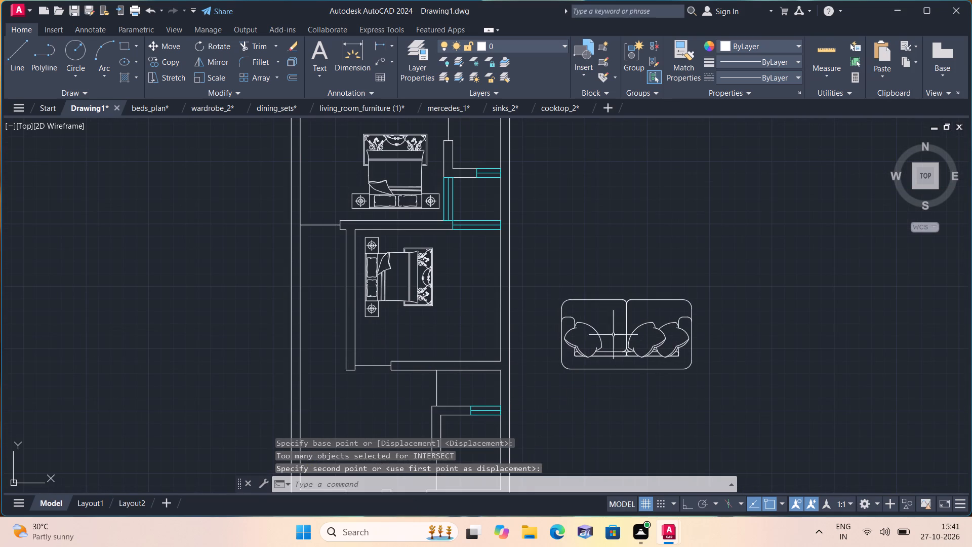
Scale the two-seat sofa beside the central bedroom down to about a quarter of its size, about a point inside it.
{"action": "left_click_drag", "start_coordinate": [548, 283], "coordinate": [562, 302]}
{"action": "left_click", "coordinate": [749, 393]}
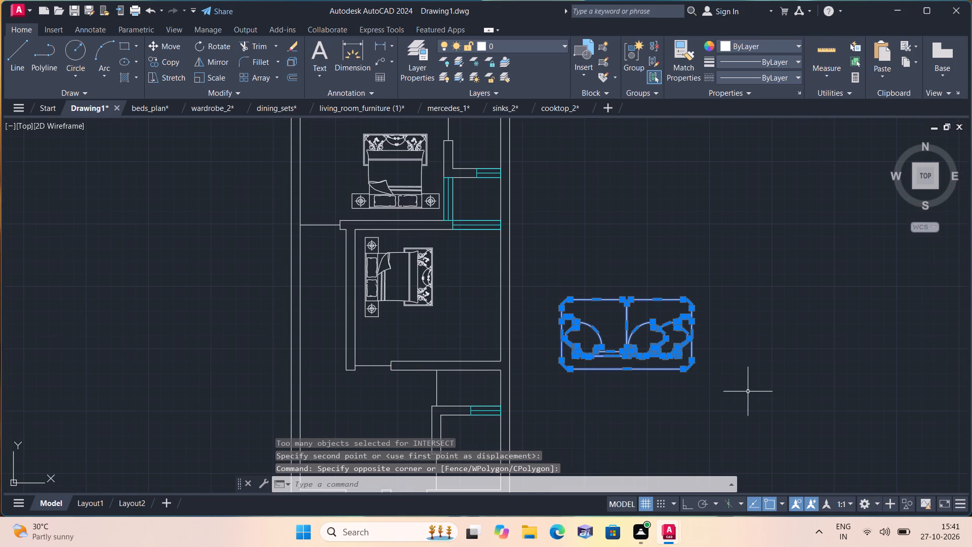
{"action": "left_click", "coordinate": [214, 75]}
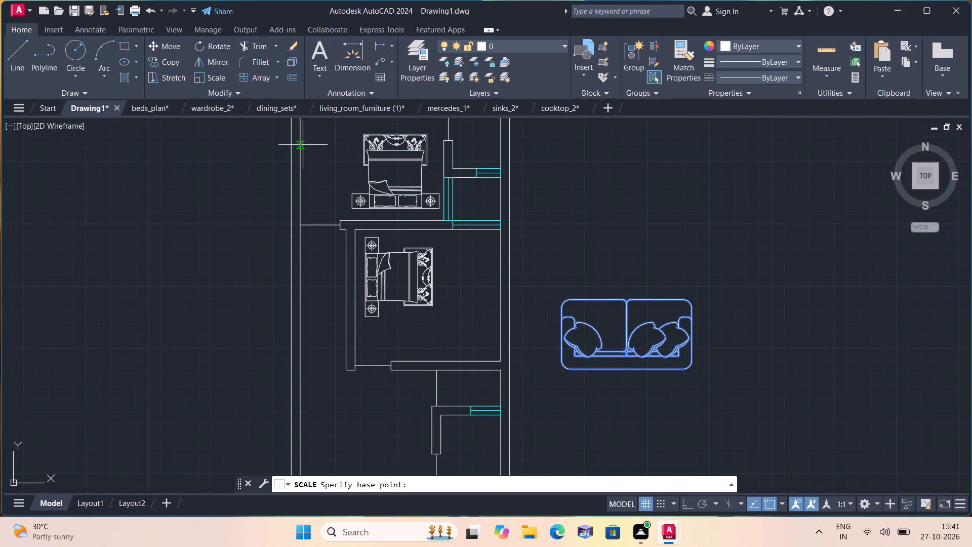
{"action": "left_click", "coordinate": [616, 325]}
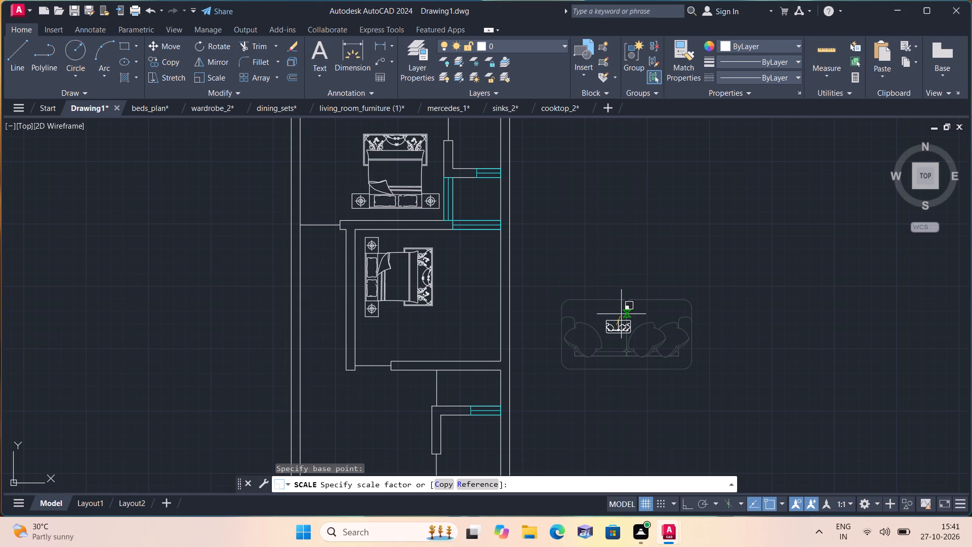
{"action": "left_click", "coordinate": [623, 313]}
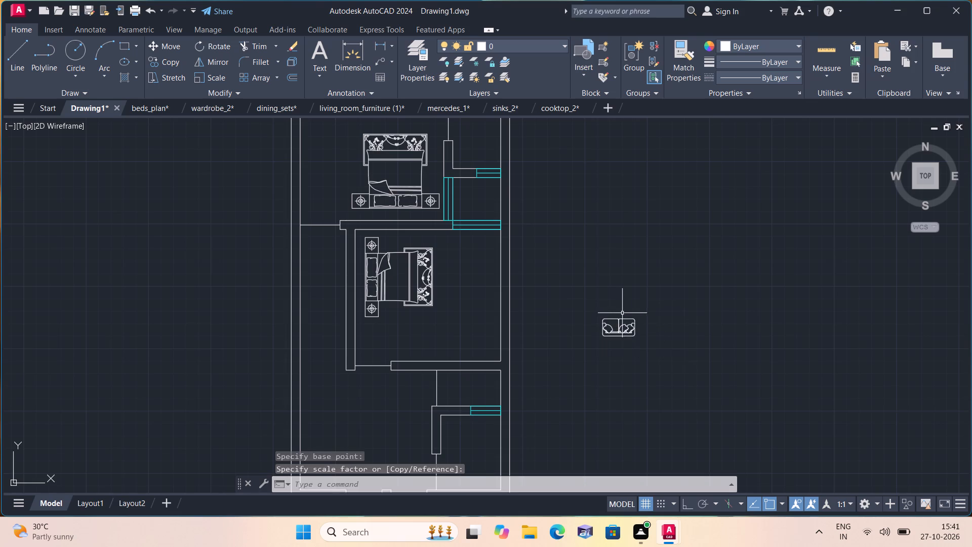
Move the reduced two-seat sofa into the central bedroom, just above its lower wall and below the bed.
{"action": "left_click_drag", "start_coordinate": [578, 291], "coordinate": [603, 320]}
{"action": "left_click", "coordinate": [672, 345]}
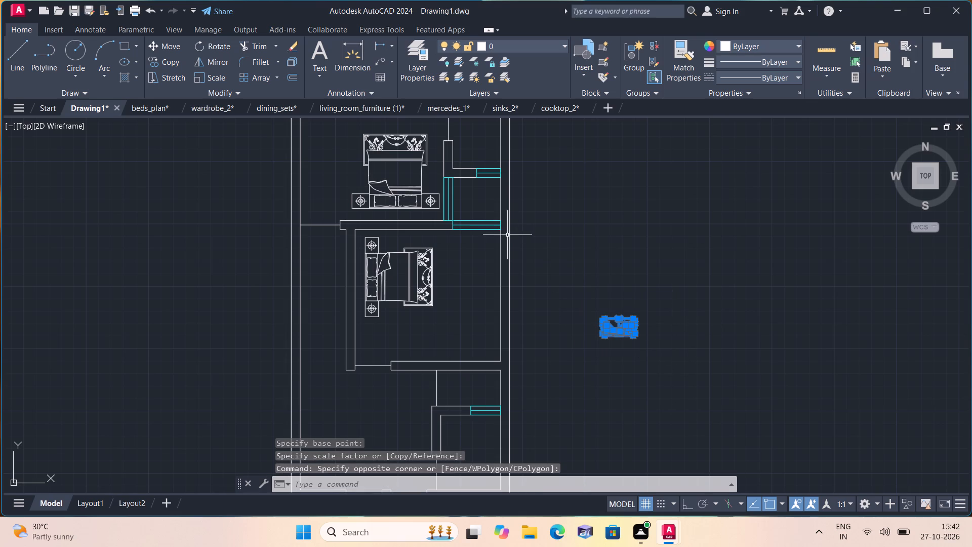
{"action": "left_click", "coordinate": [167, 47]}
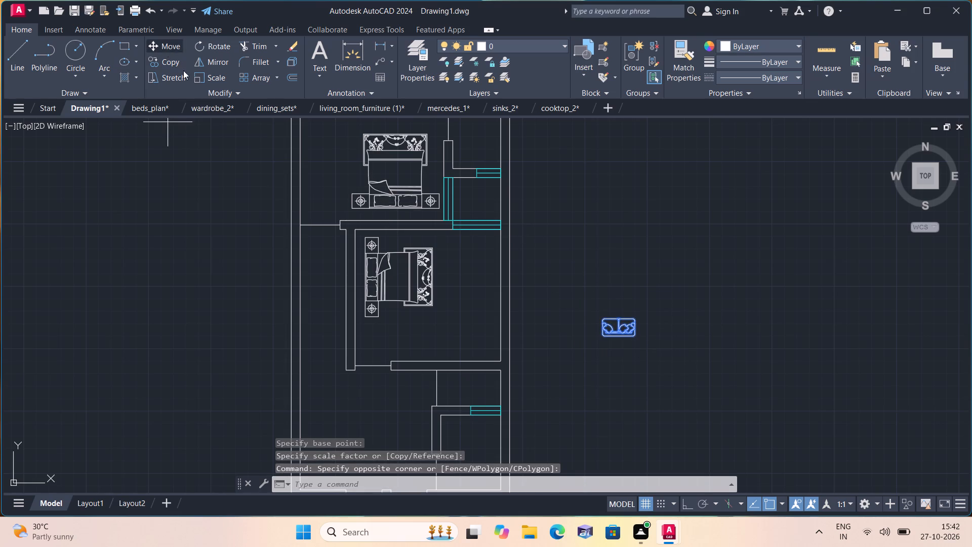
{"action": "left_click", "coordinate": [619, 328]}
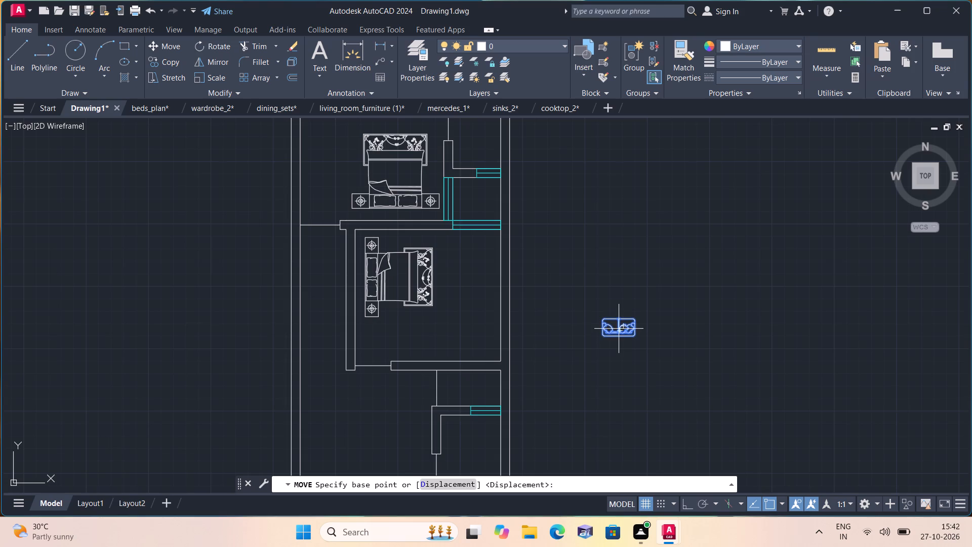
{"action": "scroll", "coordinate": [434, 352], "scroll_direction": "up", "scroll_amount": 2}
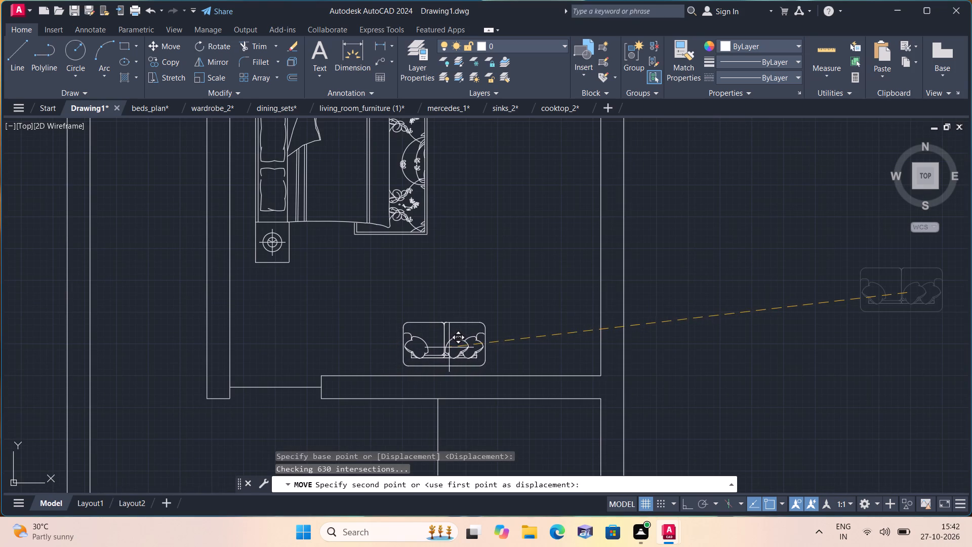
{"action": "left_click", "coordinate": [449, 347]}
Scale the two-seat sofa in the central bedroom up to about 1.1 times its size, about its top centre.
{"action": "scroll", "coordinate": [445, 348], "scroll_direction": "up", "scroll_amount": 2}
{"action": "left_click", "coordinate": [571, 398]}
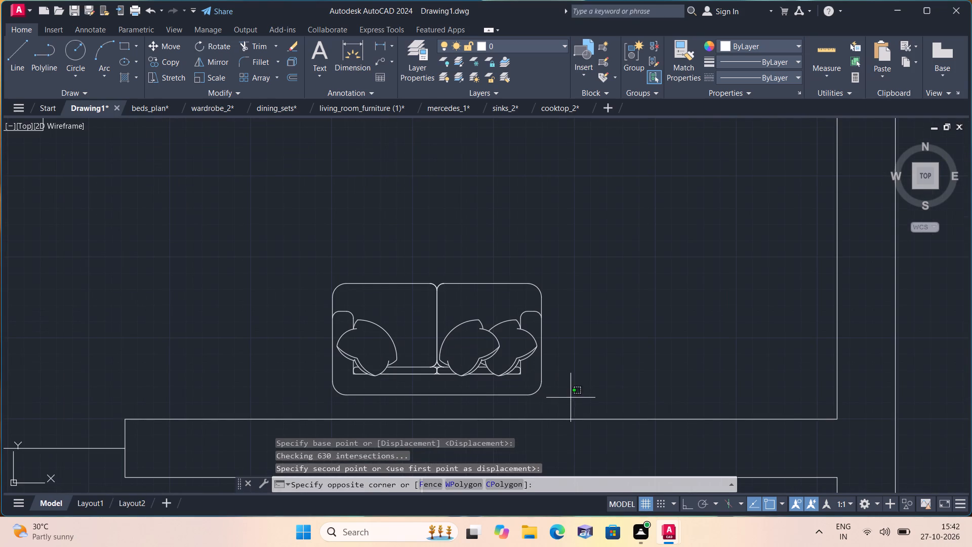
{"action": "left_click", "coordinate": [297, 256]}
{"action": "scroll", "coordinate": [325, 301], "scroll_direction": "down", "scroll_amount": 2}
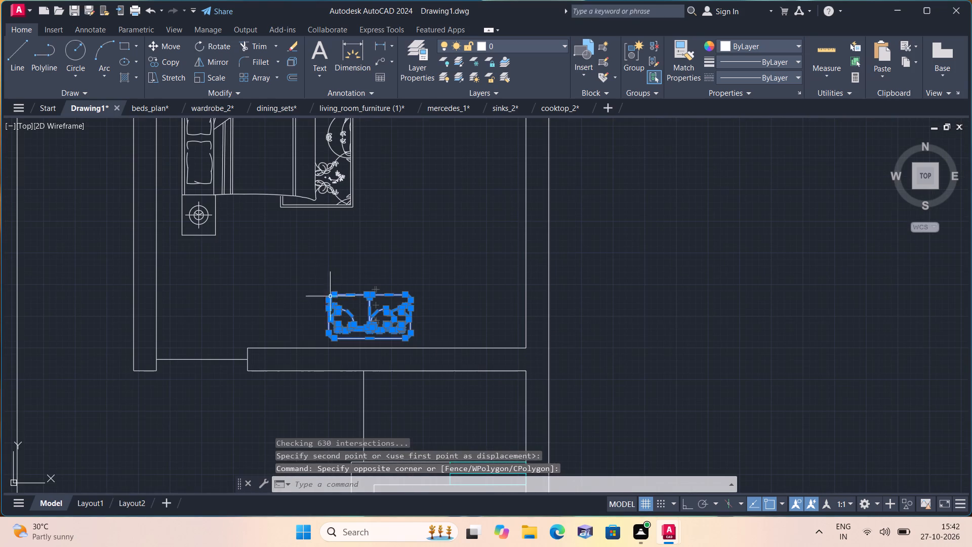
{"action": "left_click", "coordinate": [217, 74]}
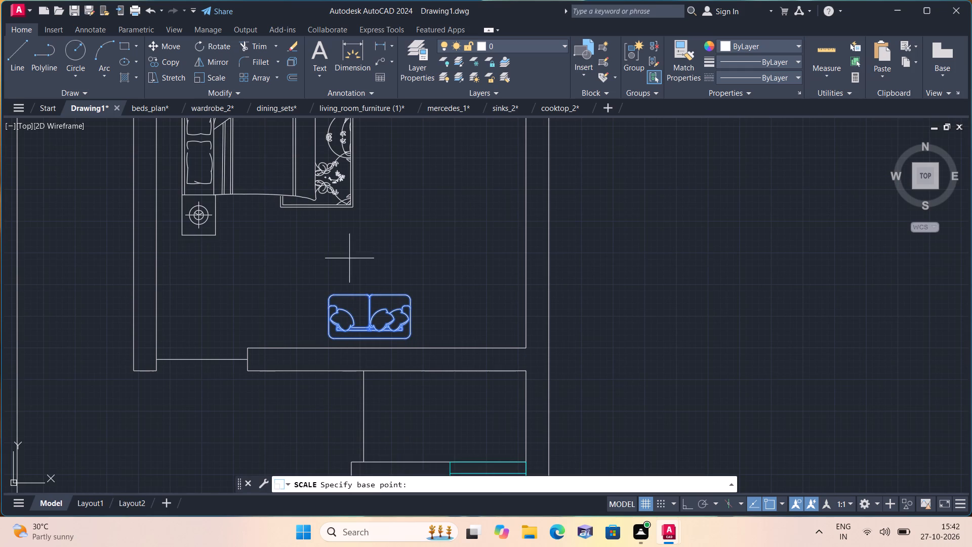
{"action": "left_click", "coordinate": [373, 293]}
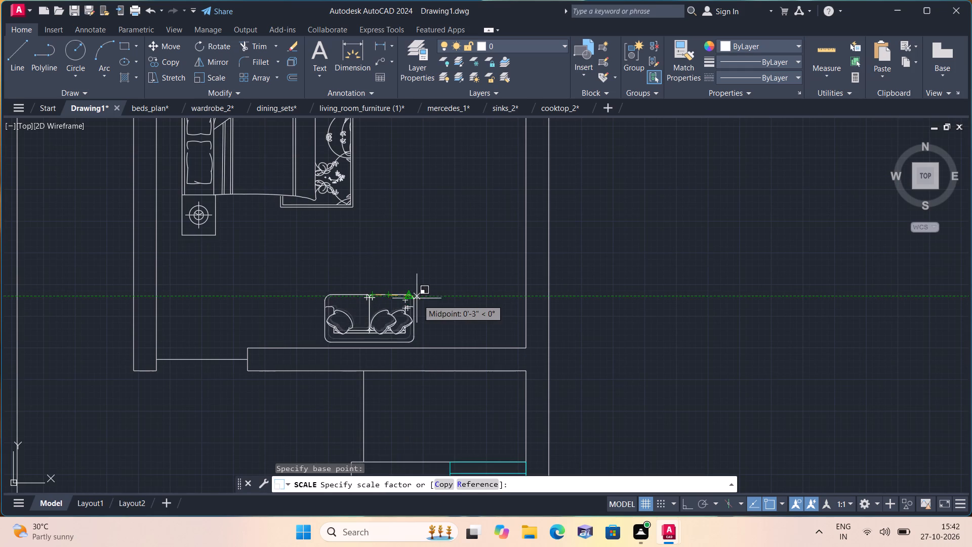
{"action": "left_click", "coordinate": [419, 299]}
Scale the six-chair dining set below the floor plan down to about 0.3 times its size, about a point near the table's centre.
{"action": "scroll", "coordinate": [418, 295], "scroll_direction": "down", "scroll_amount": 2}
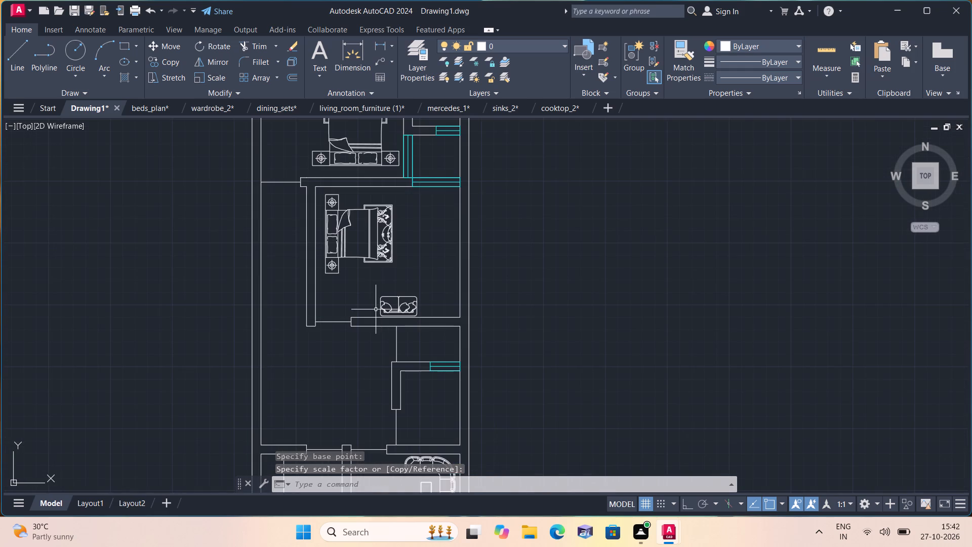
{"action": "scroll", "coordinate": [343, 367], "scroll_direction": "down", "scroll_amount": 1}
{"action": "middle_click_drag", "start_coordinate": [343, 367], "coordinate": [349, 363]}
{"action": "scroll", "coordinate": [343, 367], "scroll_direction": "down", "scroll_amount": 1}
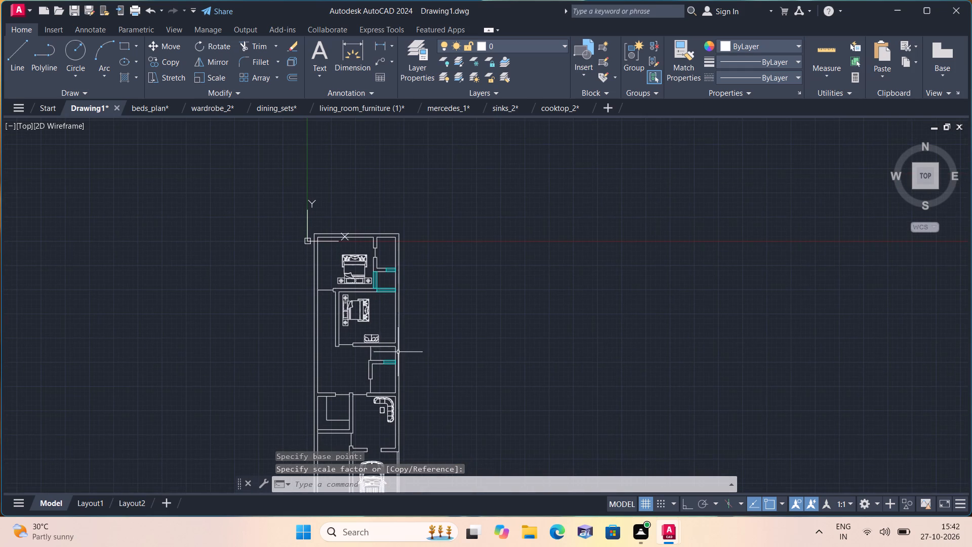
{"action": "middle_click_drag", "start_coordinate": [451, 375], "coordinate": [432, 288]}
{"action": "scroll", "coordinate": [431, 293], "scroll_direction": "down", "scroll_amount": 3}
{"action": "middle_click_drag", "start_coordinate": [562, 356], "coordinate": [488, 277]}
{"action": "scroll", "coordinate": [514, 308], "scroll_direction": "down", "scroll_amount": 2}
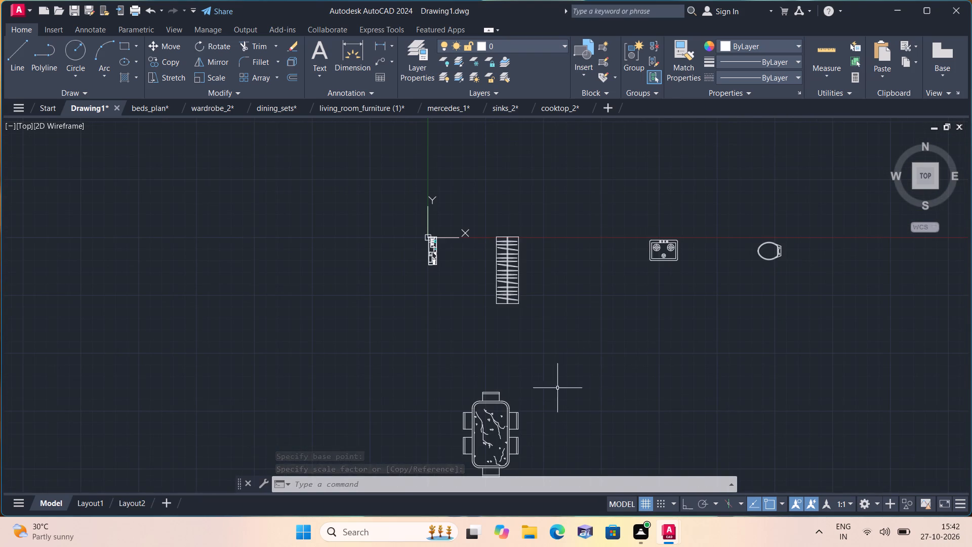
{"action": "middle_click_drag", "start_coordinate": [549, 393], "coordinate": [519, 290]}
{"action": "left_click_drag", "start_coordinate": [395, 263], "coordinate": [408, 281]}
{"action": "left_click", "coordinate": [569, 412]}
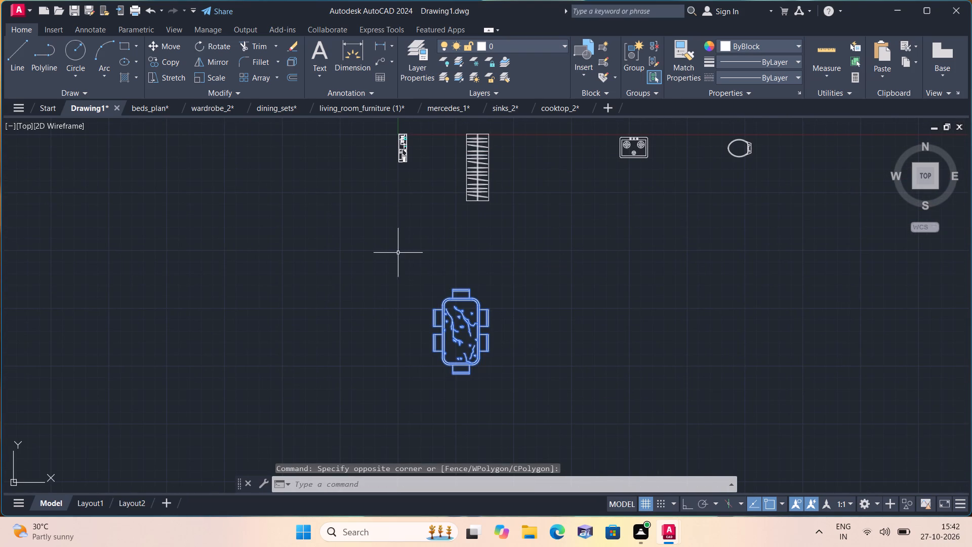
{"action": "left_click", "coordinate": [215, 74]}
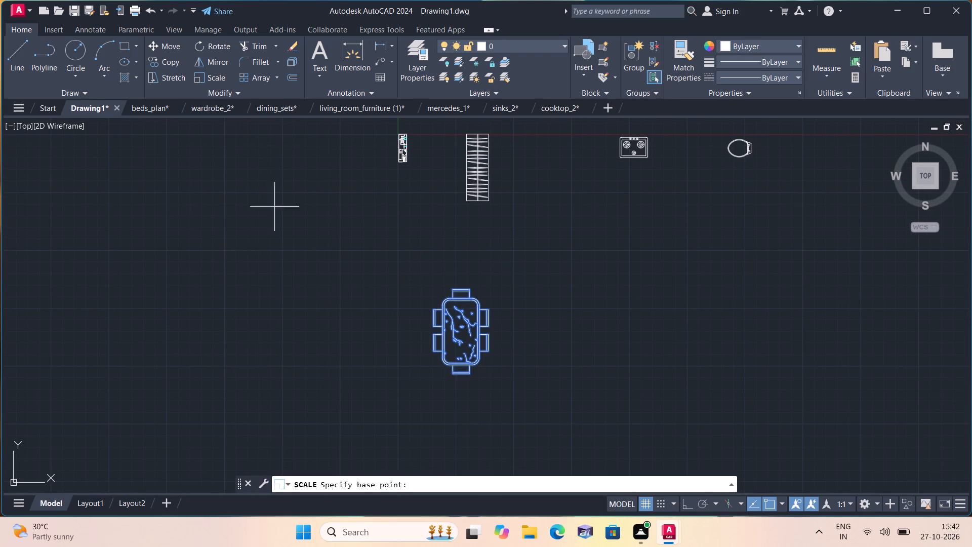
{"action": "left_click", "coordinate": [463, 334]}
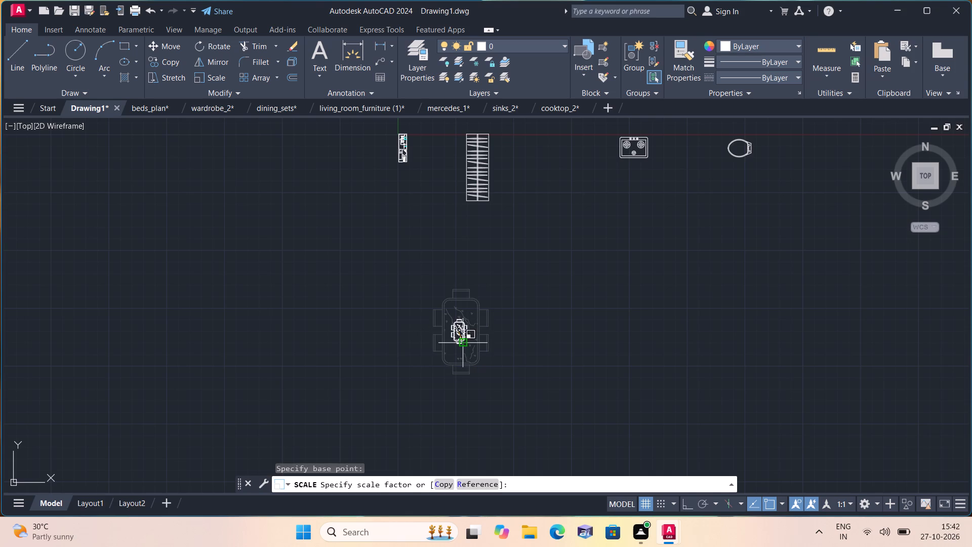
{"action": "left_click", "coordinate": [465, 343]}
Move the reduced dining set into the empty space just right of the floor plan.
{"action": "left_click", "coordinate": [477, 357]}
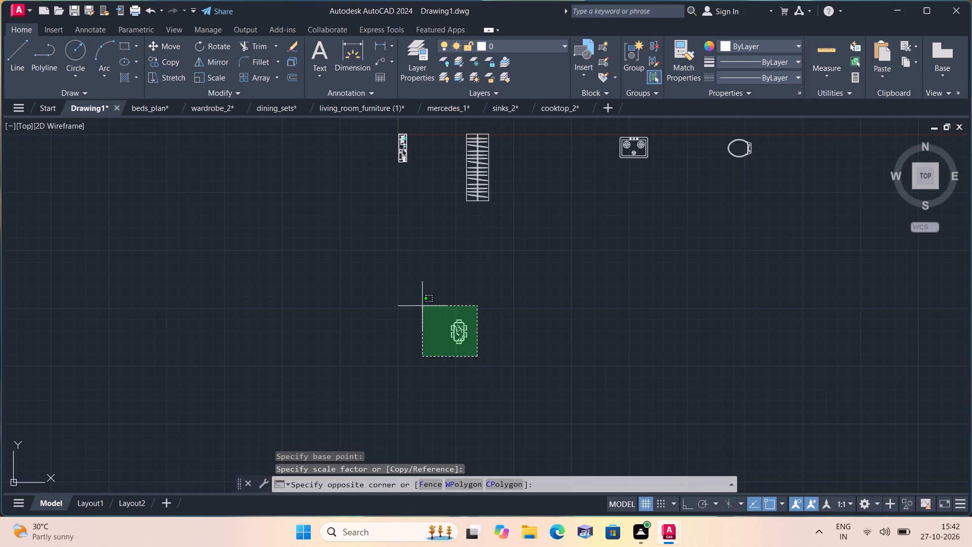
{"action": "left_click", "coordinate": [401, 289]}
{"action": "left_click", "coordinate": [166, 43]}
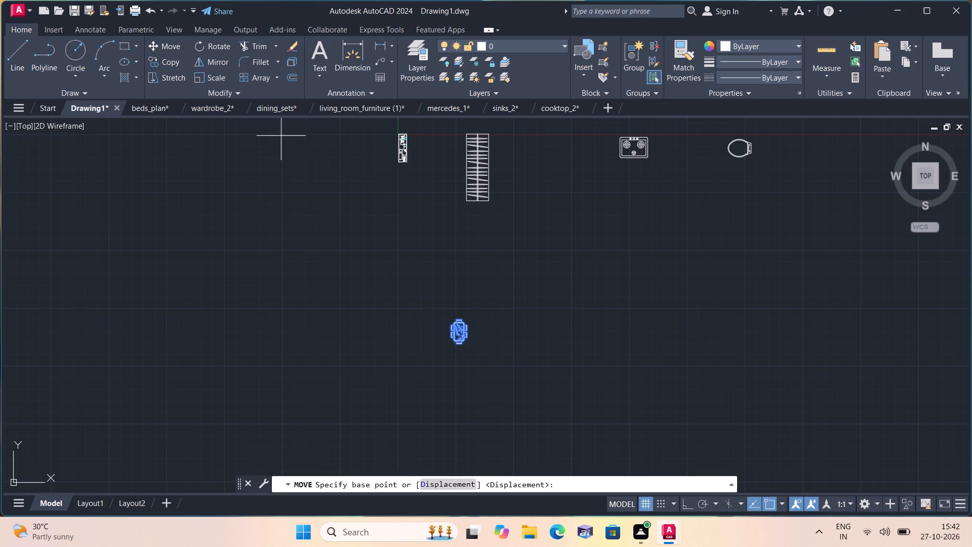
{"action": "left_click", "coordinate": [458, 331]}
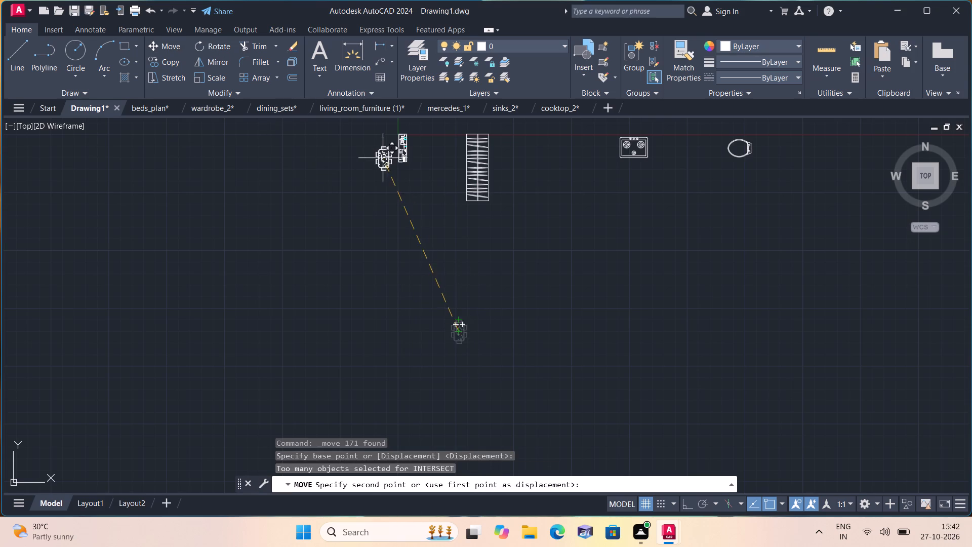
{"action": "scroll", "coordinate": [378, 141], "scroll_direction": "up", "scroll_amount": 2}
{"action": "scroll", "coordinate": [438, 174], "scroll_direction": "up", "scroll_amount": 1}
{"action": "scroll", "coordinate": [470, 207], "scroll_direction": "up", "scroll_amount": 2}
{"action": "middle_click_drag", "start_coordinate": [470, 207], "coordinate": [500, 244]}
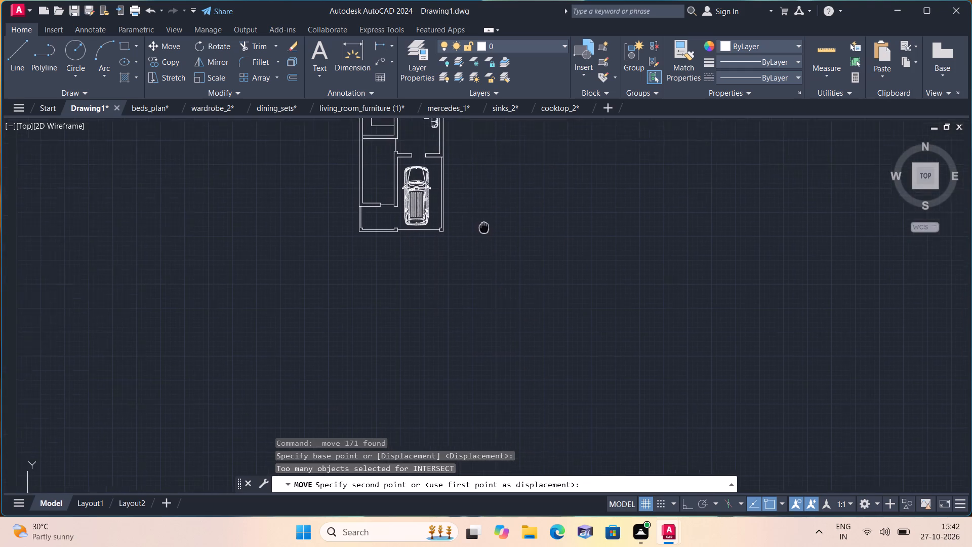
{"action": "middle_click_drag", "start_coordinate": [500, 244], "coordinate": [558, 321]}
{"action": "scroll", "coordinate": [503, 232], "scroll_direction": "up", "scroll_amount": 1}
{"action": "middle_click_drag", "start_coordinate": [503, 232], "coordinate": [489, 316]}
{"action": "scroll", "coordinate": [500, 231], "scroll_direction": "down", "scroll_amount": 1}
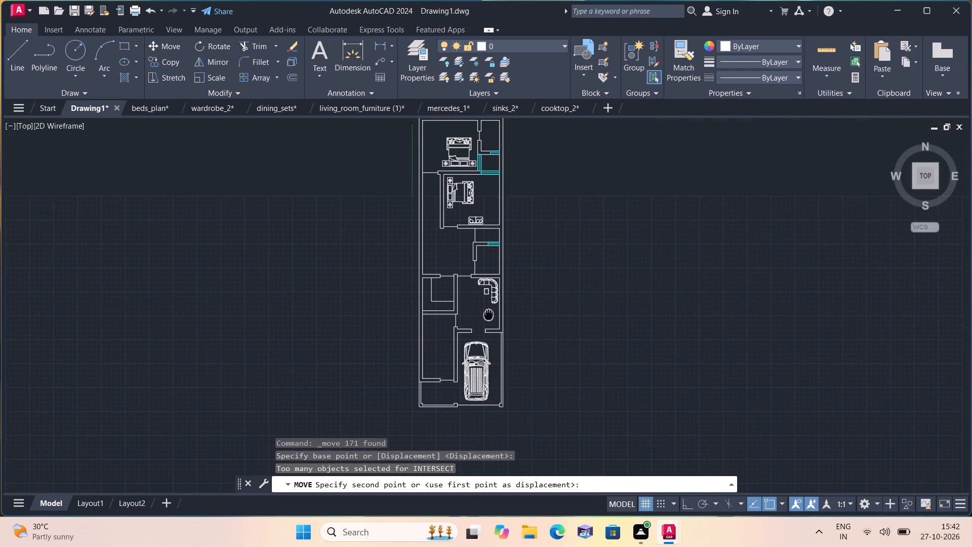
{"action": "left_click", "coordinate": [630, 275]}
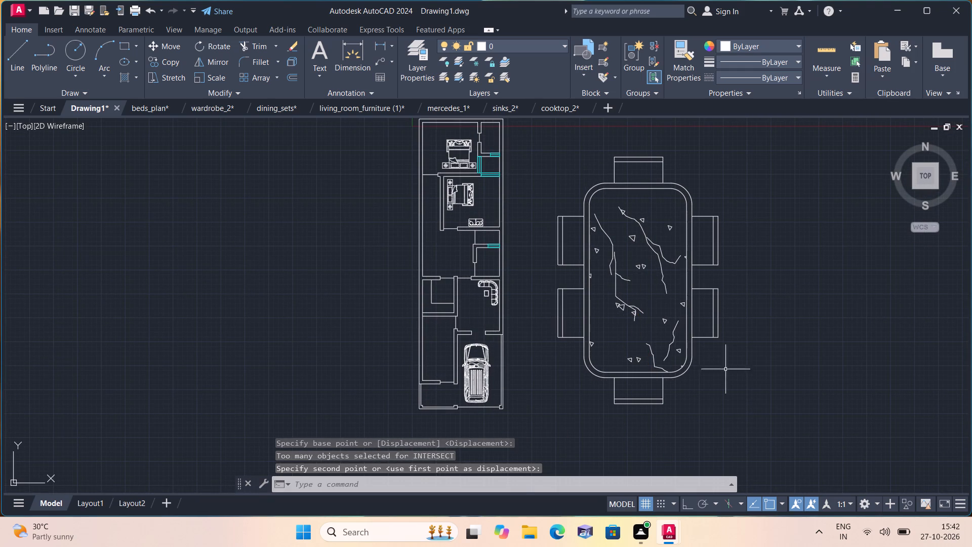
Scale the dining set beside the floor plan down to about 0.15 times its size, about a point inside the table.
{"action": "left_click_drag", "start_coordinate": [742, 419], "coordinate": [711, 374]}
{"action": "left_click", "coordinate": [549, 147]}
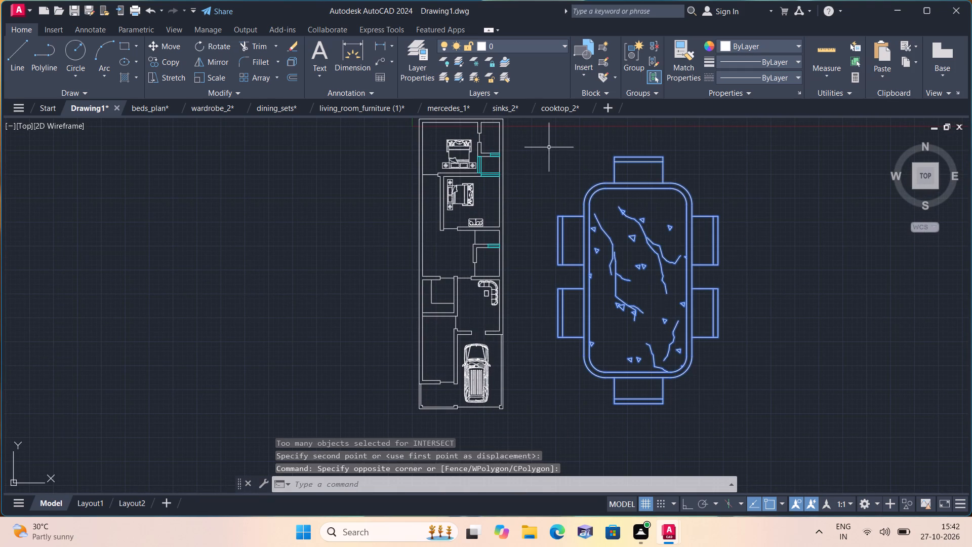
{"action": "left_click", "coordinate": [210, 76]}
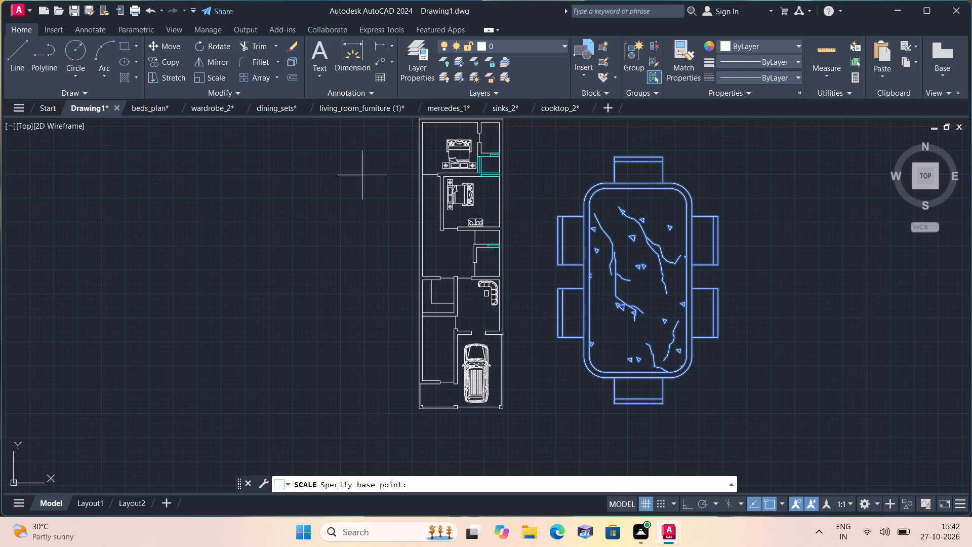
{"action": "left_click", "coordinate": [632, 305]}
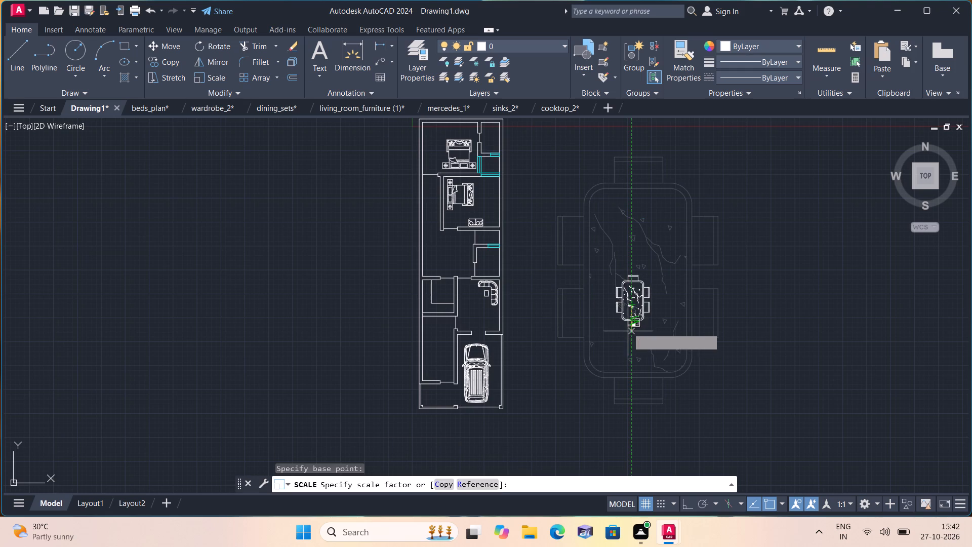
{"action": "left_click", "coordinate": [628, 325]}
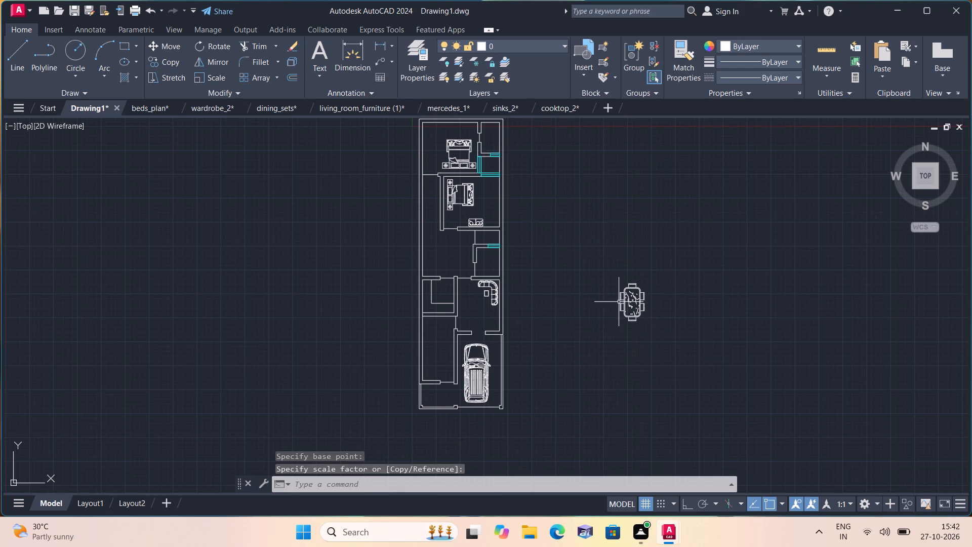
Move the reduced dining set into the open hall below the central bedroom, against its left wall and just above the lower wall.
{"action": "left_click_drag", "start_coordinate": [605, 275], "coordinate": [629, 297]}
{"action": "left_click", "coordinate": [640, 306]}
{"action": "left_click_drag", "start_coordinate": [652, 319], "coordinate": [666, 343]}
{"action": "left_click_drag", "start_coordinate": [664, 342], "coordinate": [662, 338]}
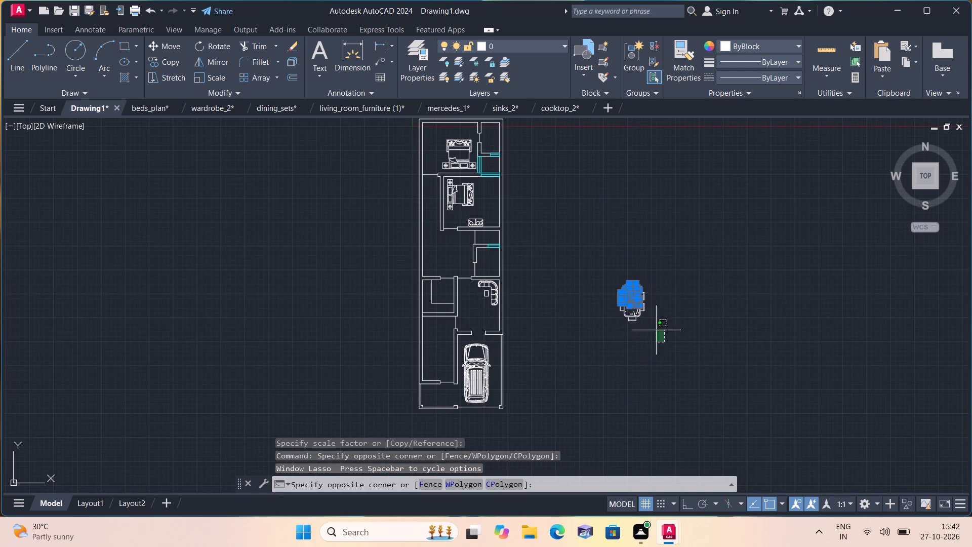
{"action": "left_click", "coordinate": [587, 257]}
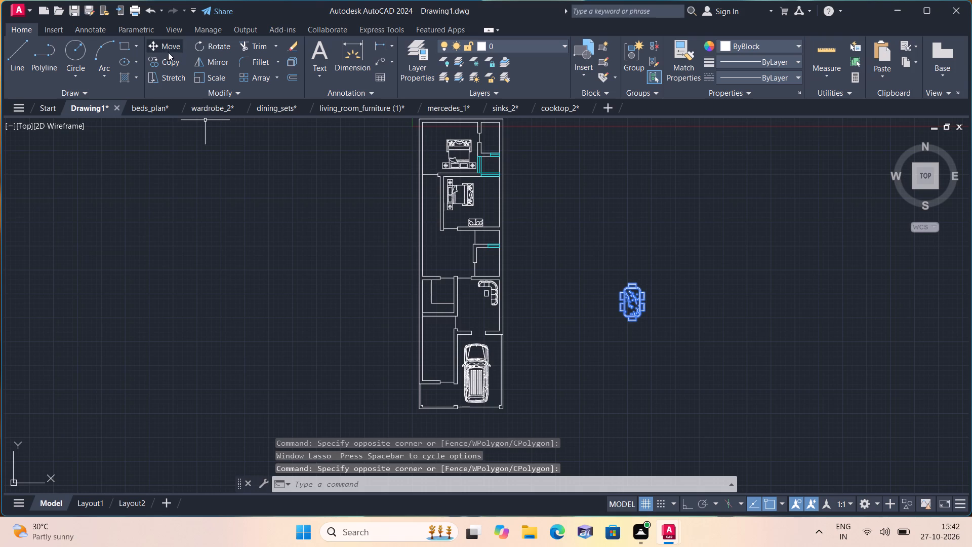
{"action": "left_click", "coordinate": [166, 46]}
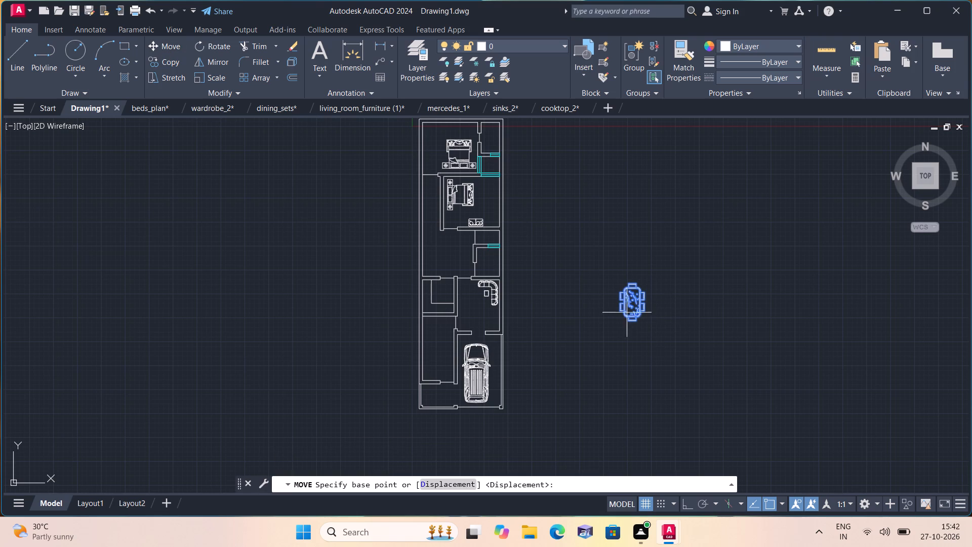
{"action": "left_click", "coordinate": [623, 303]}
{"action": "scroll", "coordinate": [440, 253], "scroll_direction": "up", "scroll_amount": 4}
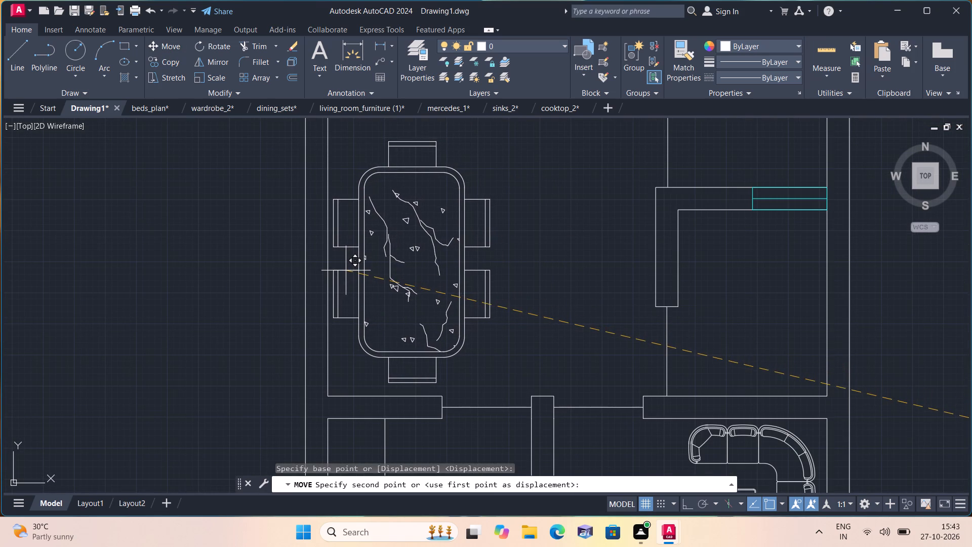
{"action": "left_click", "coordinate": [345, 278]}
Scale the three-burner cooktop beyond the tall wardrobe block down to about 0.12 times its size, about a point near its centre.
{"action": "scroll", "coordinate": [436, 253], "scroll_direction": "down", "scroll_amount": 1}
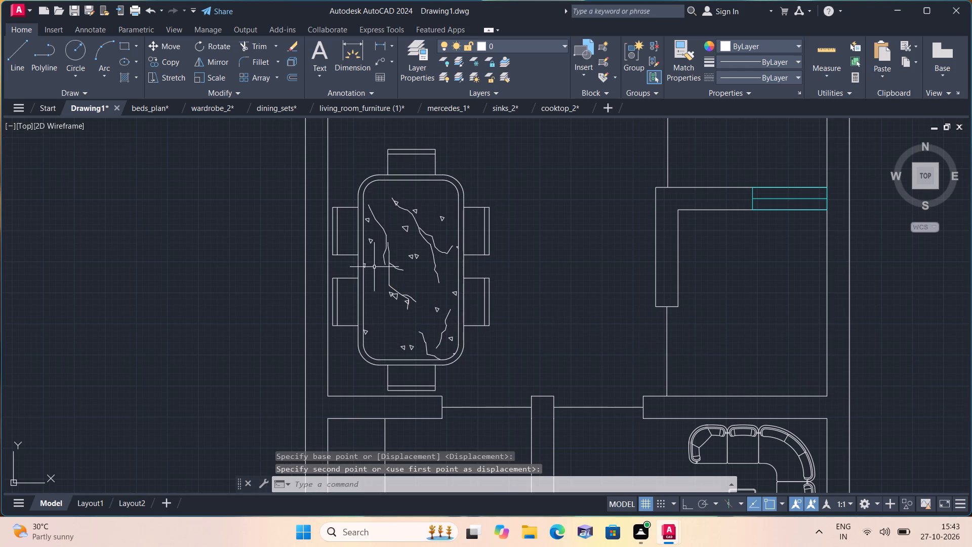
{"action": "scroll", "coordinate": [555, 257], "scroll_direction": "down", "scroll_amount": 2}
{"action": "middle_click_drag", "start_coordinate": [533, 247], "coordinate": [463, 298]}
{"action": "scroll", "coordinate": [465, 299], "scroll_direction": "down", "scroll_amount": 3}
{"action": "middle_click_drag", "start_coordinate": [662, 253], "coordinate": [518, 280]}
{"action": "scroll", "coordinate": [630, 256], "scroll_direction": "down", "scroll_amount": 3}
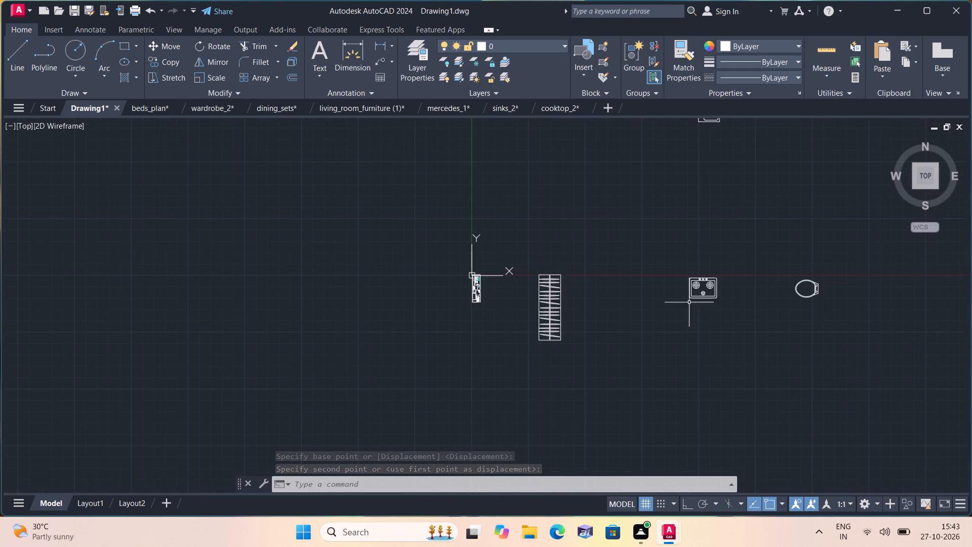
{"action": "scroll", "coordinate": [731, 292], "scroll_direction": "up", "scroll_amount": 3}
{"action": "left_click_drag", "start_coordinate": [724, 335], "coordinate": [712, 326]}
{"action": "left_click_drag", "start_coordinate": [448, 182], "coordinate": [448, 190]}
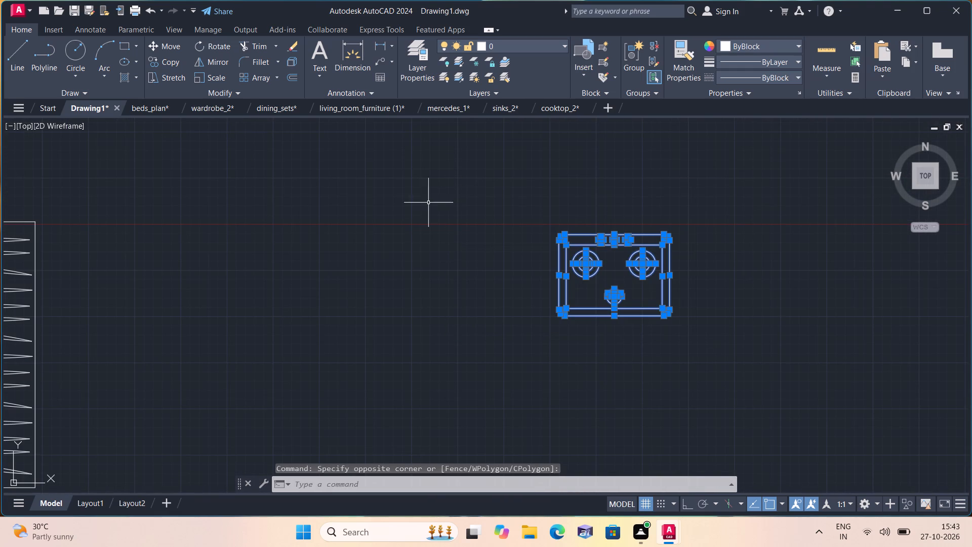
{"action": "left_click", "coordinate": [214, 77]}
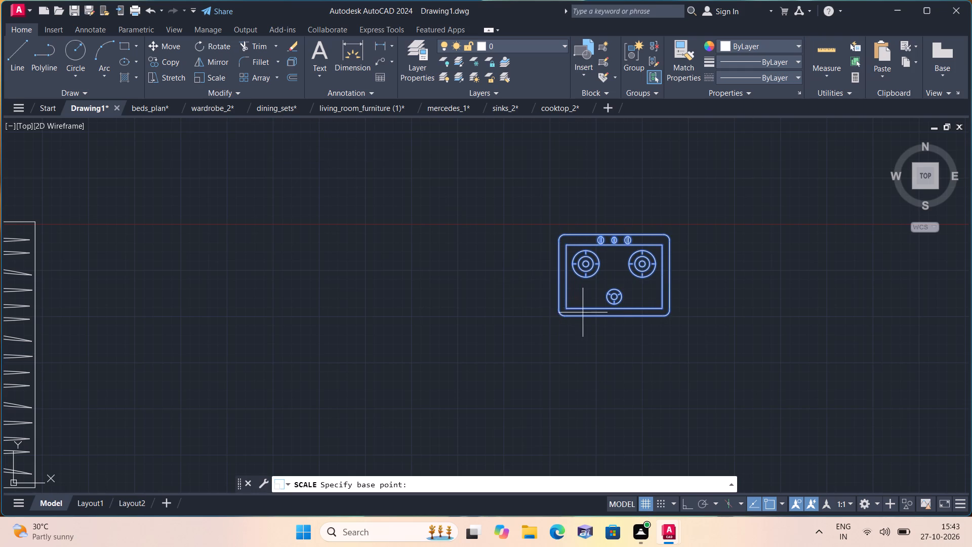
{"action": "scroll", "coordinate": [607, 314], "scroll_direction": "up", "scroll_amount": 1}
{"action": "left_click", "coordinate": [622, 253]}
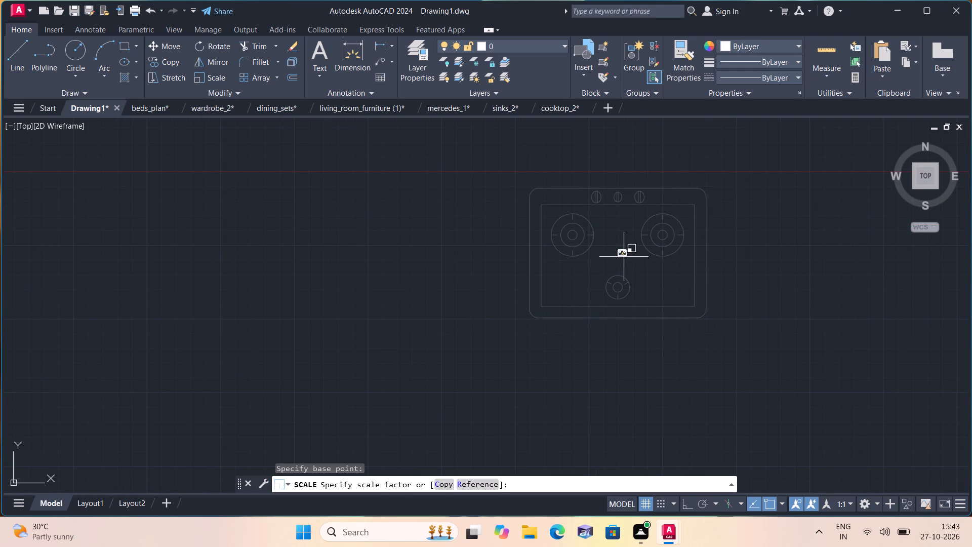
{"action": "left_click", "coordinate": [627, 261]}
Move the reduced cooktop to the empty space just outside the floor plan's left wall, level with the kitchen.
{"action": "left_click_drag", "start_coordinate": [662, 277], "coordinate": [658, 271]}
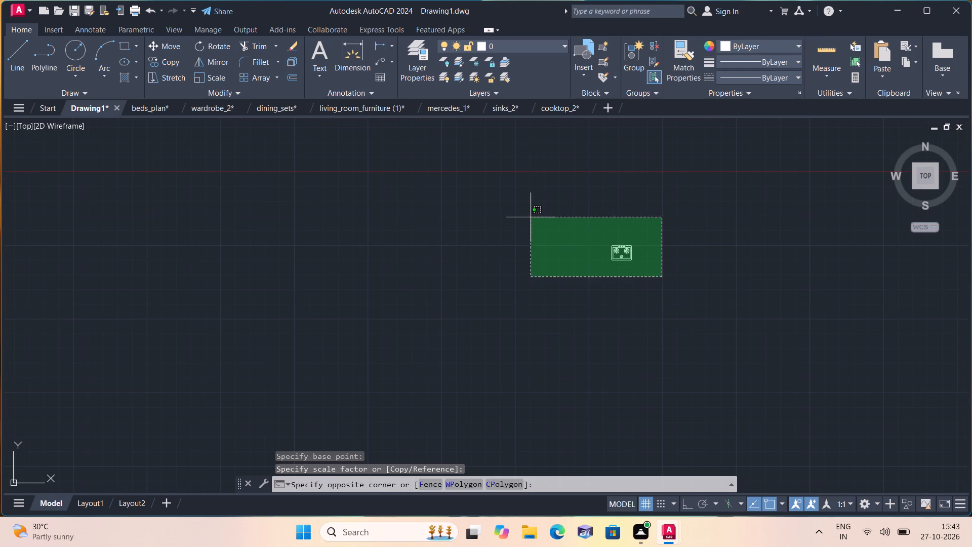
{"action": "left_click", "coordinate": [531, 217]}
{"action": "left_click", "coordinate": [165, 45]}
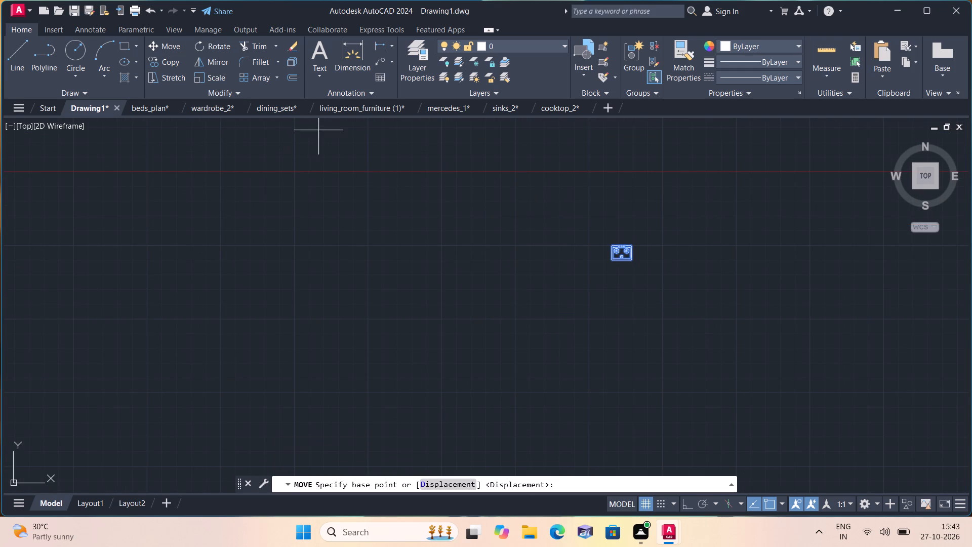
{"action": "left_click", "coordinate": [627, 252]}
{"action": "scroll", "coordinate": [617, 258], "scroll_direction": "down", "scroll_amount": 1}
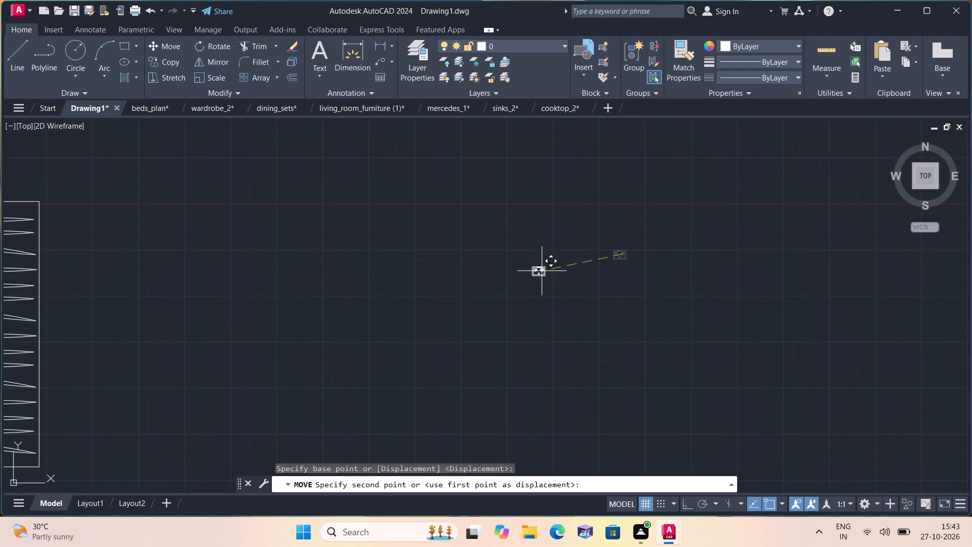
{"action": "scroll", "coordinate": [375, 272], "scroll_direction": "down", "scroll_amount": 1}
{"action": "middle_click_drag", "start_coordinate": [255, 287], "coordinate": [684, 230]}
{"action": "scroll", "coordinate": [614, 257], "scroll_direction": "down", "scroll_amount": 1}
{"action": "scroll", "coordinate": [565, 239], "scroll_direction": "up", "scroll_amount": 2}
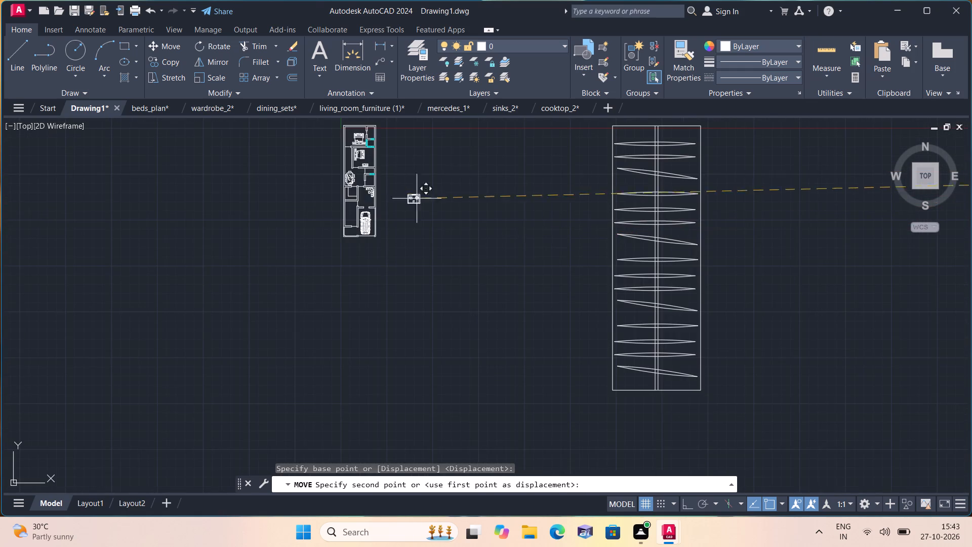
{"action": "scroll", "coordinate": [346, 191], "scroll_direction": "up", "scroll_amount": 4}
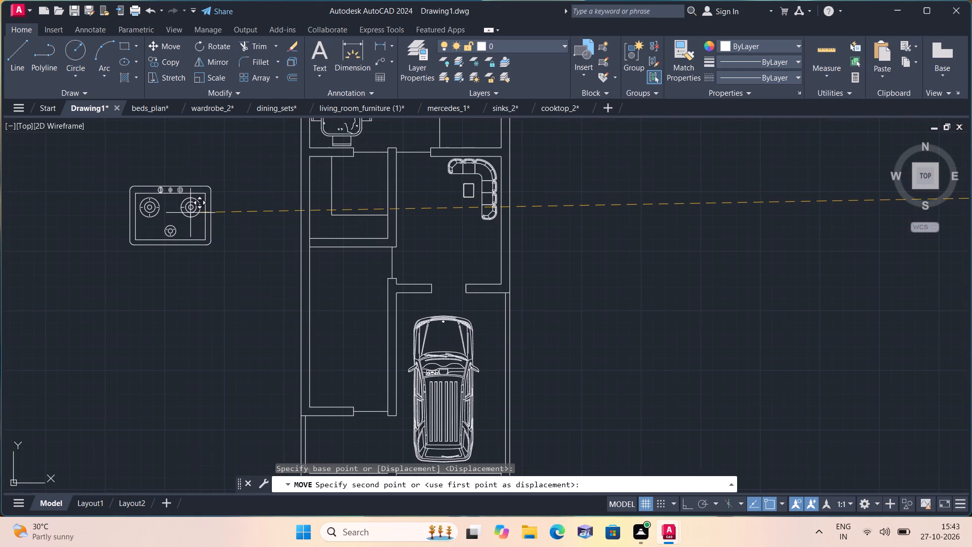
{"action": "left_click", "coordinate": [204, 212]}
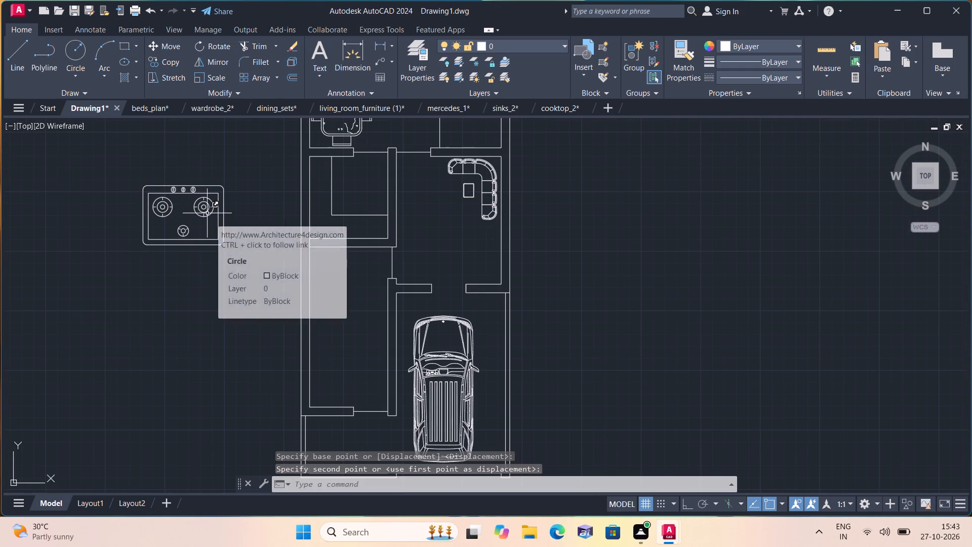
Scale the cooktop beside the floor plan down to about 0.28 times its size, about a point near its centre.
{"action": "middle_click_drag", "start_coordinate": [208, 207], "coordinate": [260, 290]}
{"action": "scroll", "coordinate": [208, 208], "scroll_direction": "down", "scroll_amount": 1}
{"action": "scroll", "coordinate": [260, 290], "scroll_direction": "up", "scroll_amount": 2}
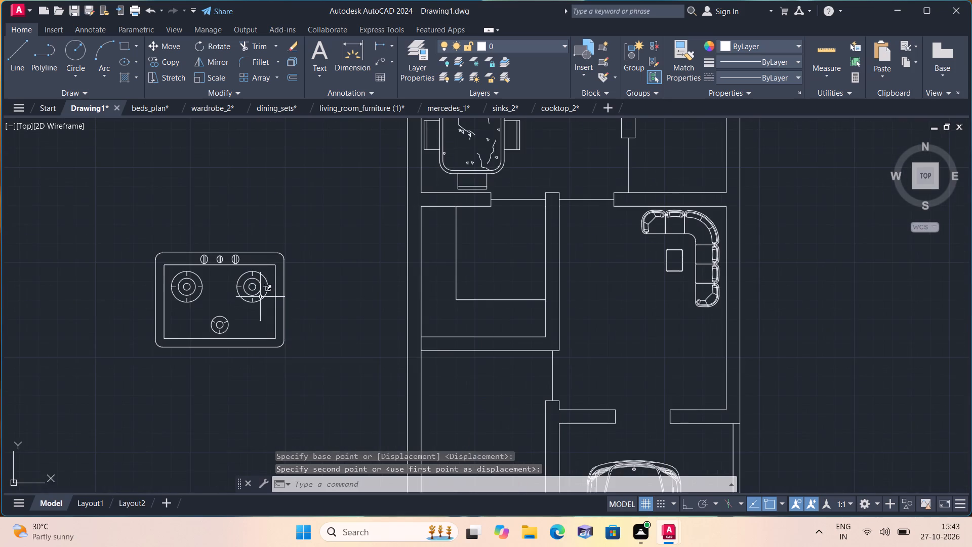
{"action": "left_click", "coordinate": [292, 356]}
{"action": "left_click", "coordinate": [126, 220]}
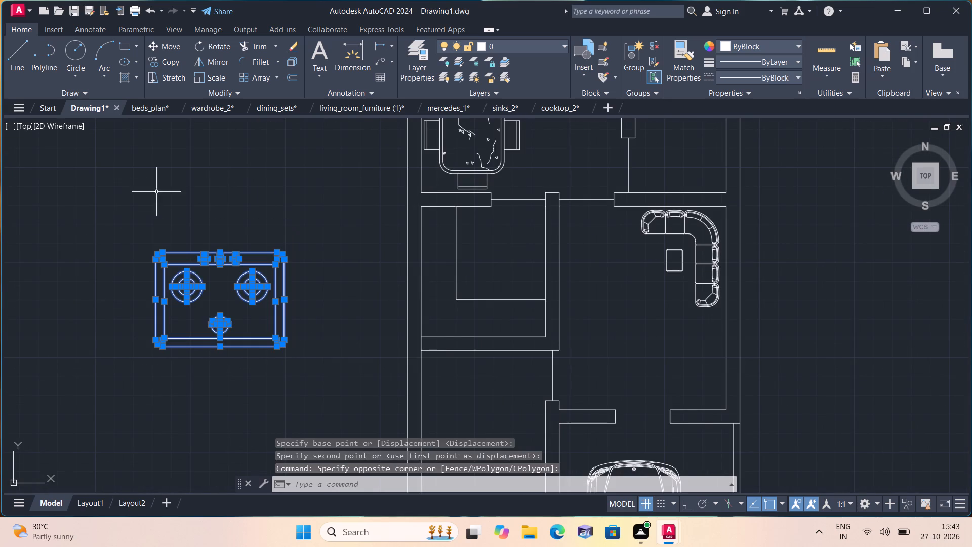
{"action": "left_click", "coordinate": [212, 72]}
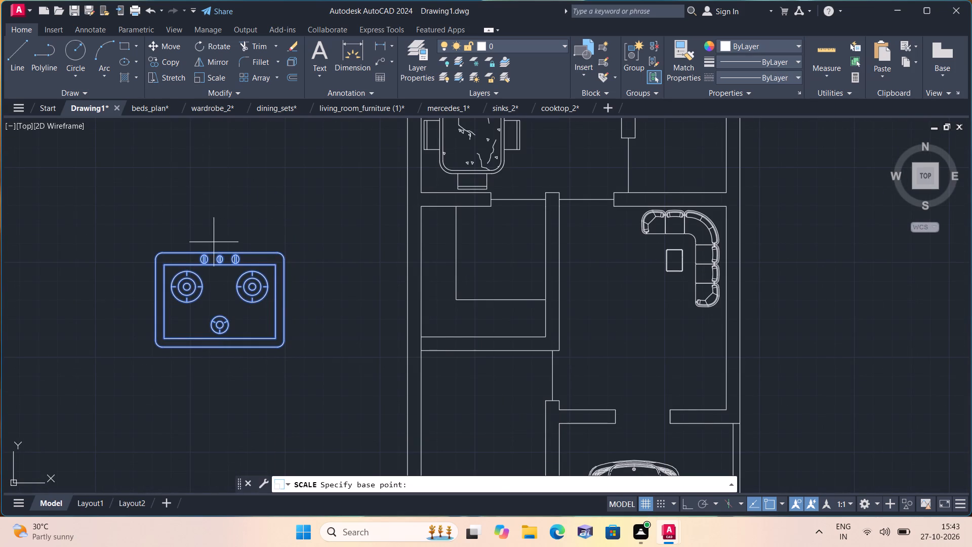
{"action": "left_click", "coordinate": [223, 291]}
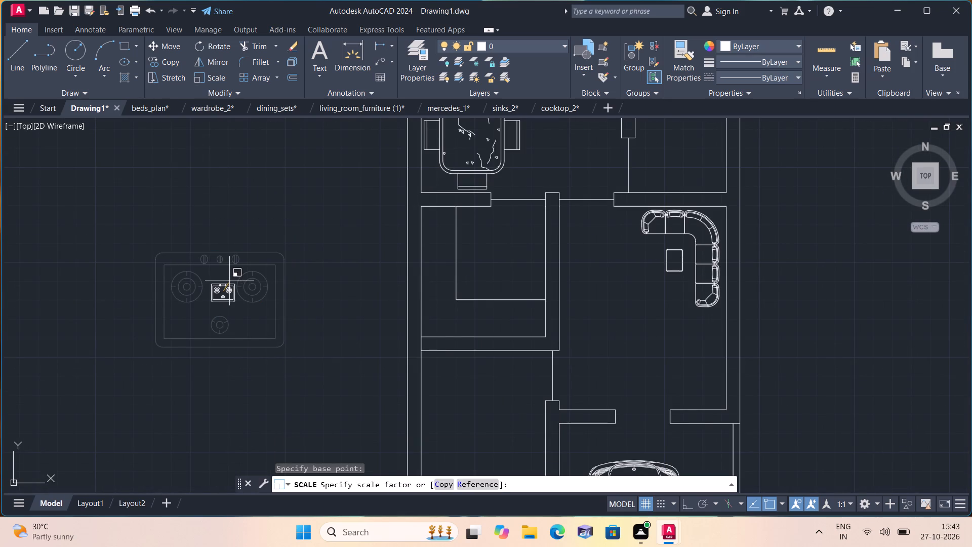
{"action": "left_click", "coordinate": [231, 279]}
Move the reduced cooktop onto the lower run of the kitchen's L-shaped counter, toward its right end.
{"action": "left_click_drag", "start_coordinate": [171, 260], "coordinate": [206, 286]}
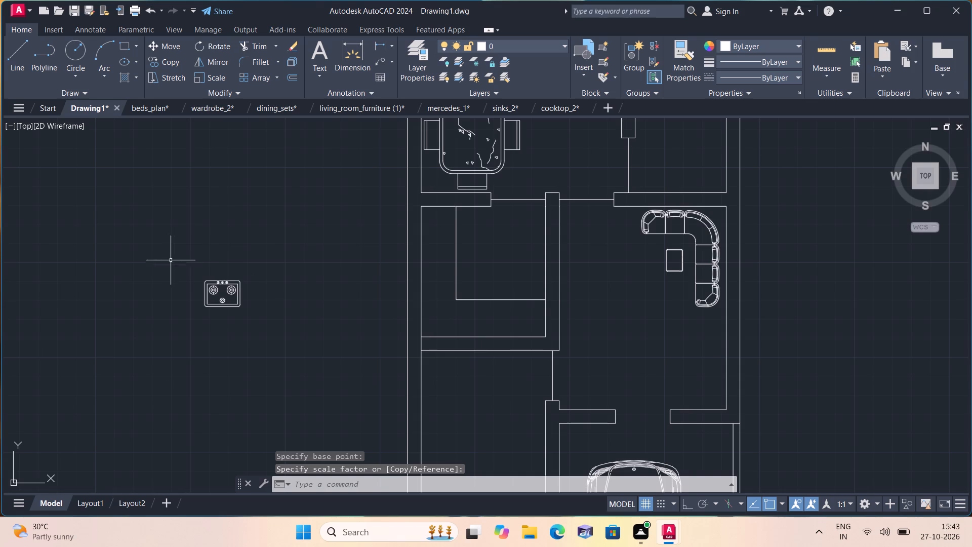
{"action": "left_click_drag", "start_coordinate": [206, 286], "coordinate": [209, 288]}
{"action": "left_click", "coordinate": [278, 329]}
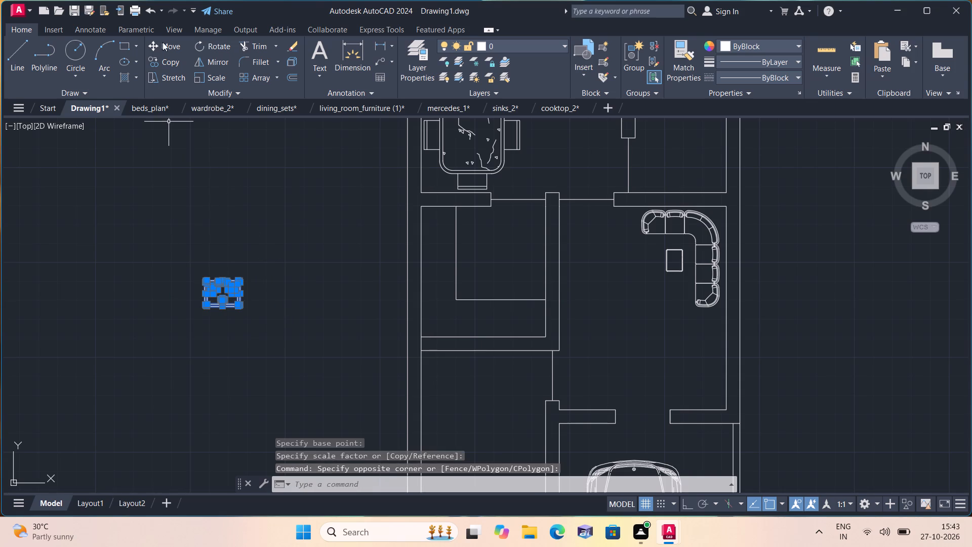
{"action": "left_click", "coordinate": [166, 43]}
{"action": "left_click", "coordinate": [218, 290]}
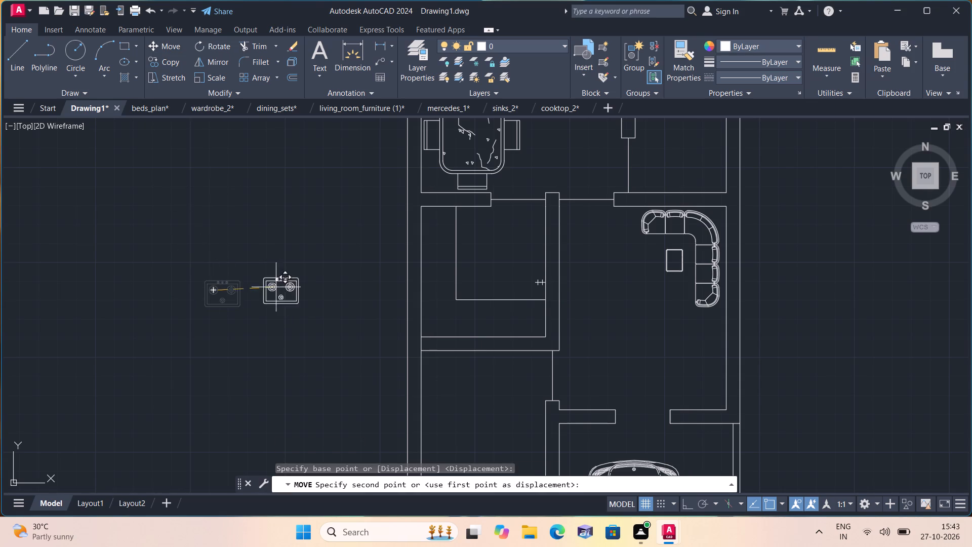
{"action": "scroll", "coordinate": [462, 322], "scroll_direction": "up", "scroll_amount": 2}
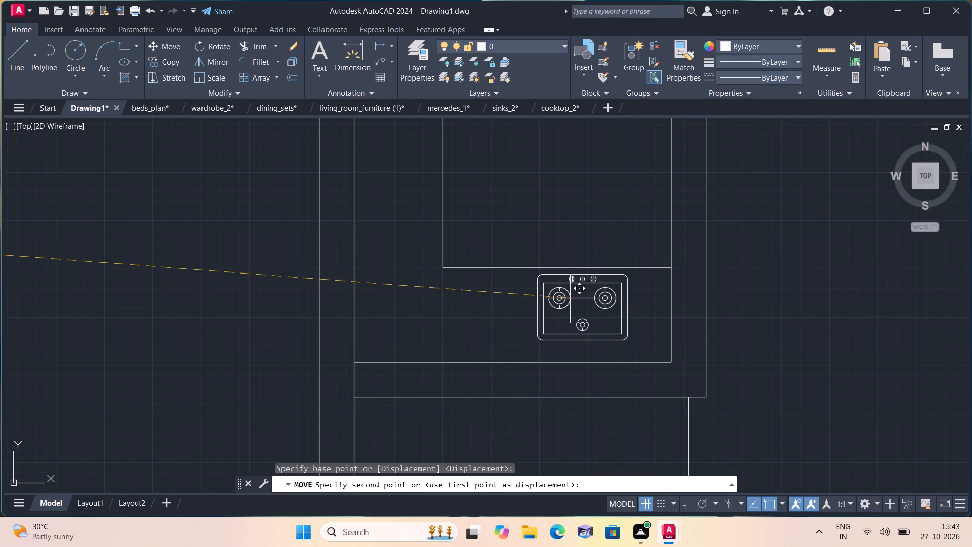
{"action": "left_click", "coordinate": [565, 302]}
Scale the cooktop on the kitchen counter up to about 1.2 times its size, about a point near its centre.
{"action": "scroll", "coordinate": [599, 311], "scroll_direction": "up", "scroll_amount": 1}
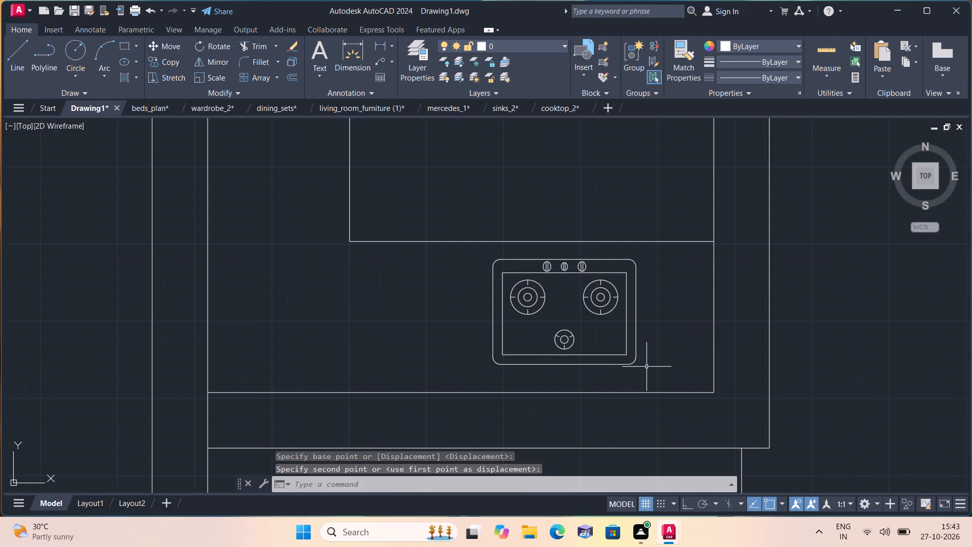
{"action": "left_click_drag", "start_coordinate": [649, 380], "coordinate": [647, 374]}
{"action": "left_click", "coordinate": [463, 249]}
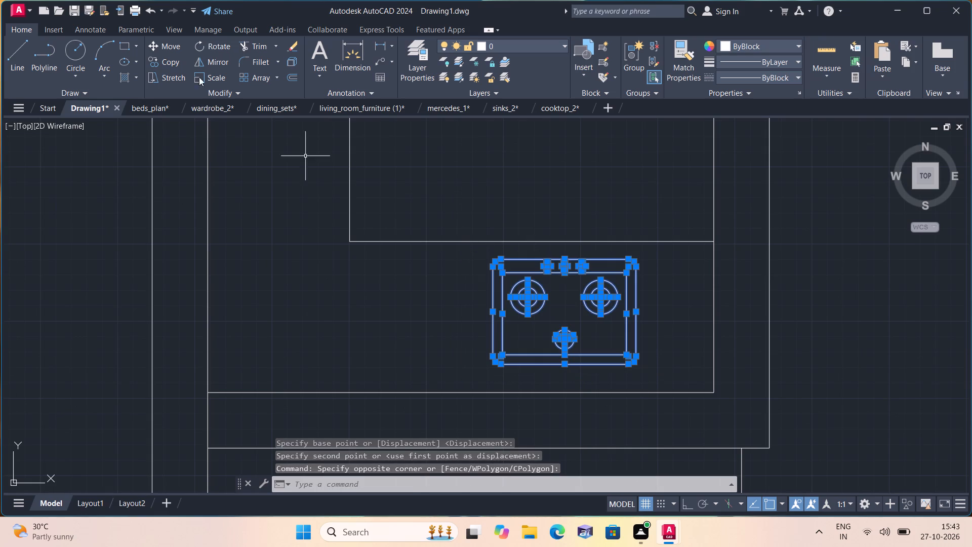
{"action": "left_click", "coordinate": [216, 77]}
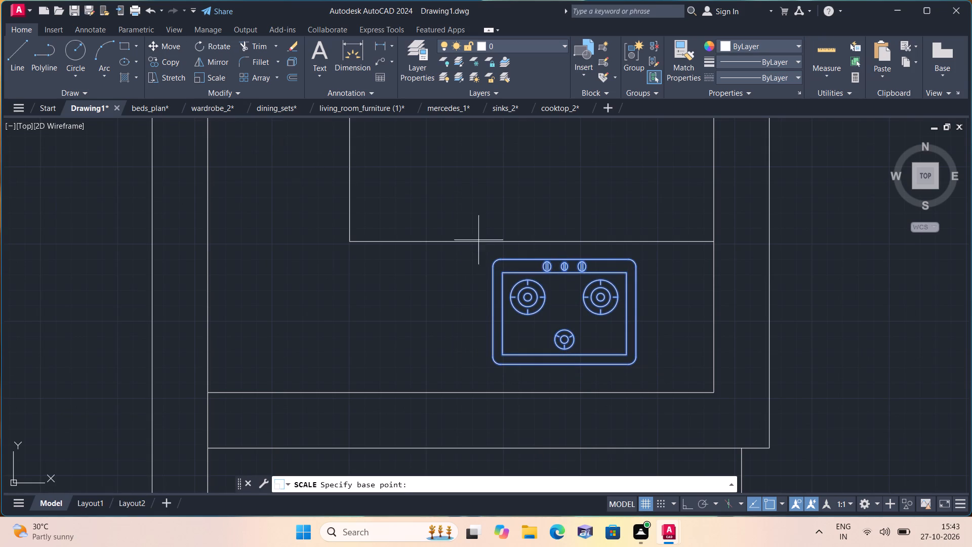
{"action": "left_click", "coordinate": [563, 305]}
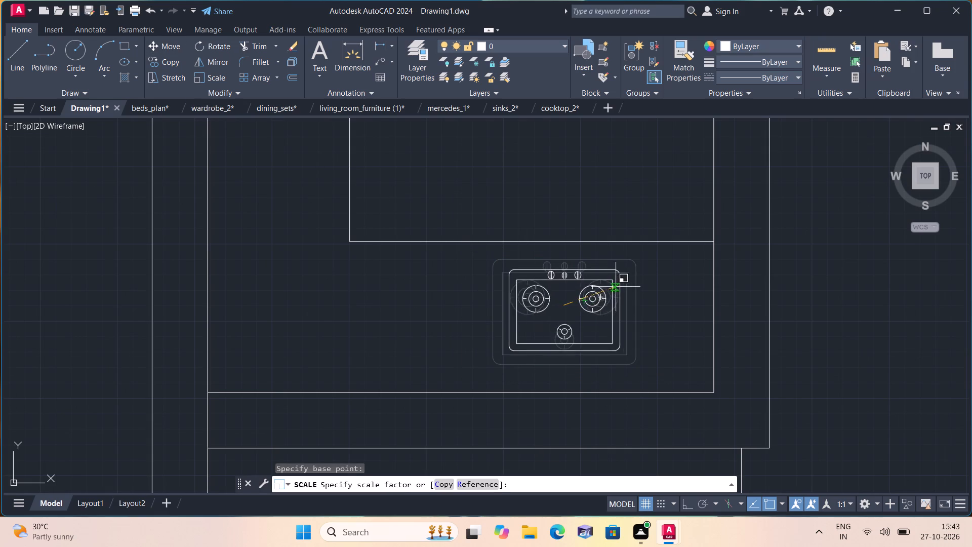
{"action": "left_click", "coordinate": [646, 280]}
Scale the sink-and-drainboard block far above the floor plan down to a small fraction of its size, about a point inside the basin.
{"action": "scroll", "coordinate": [646, 249], "scroll_direction": "down", "scroll_amount": 1}
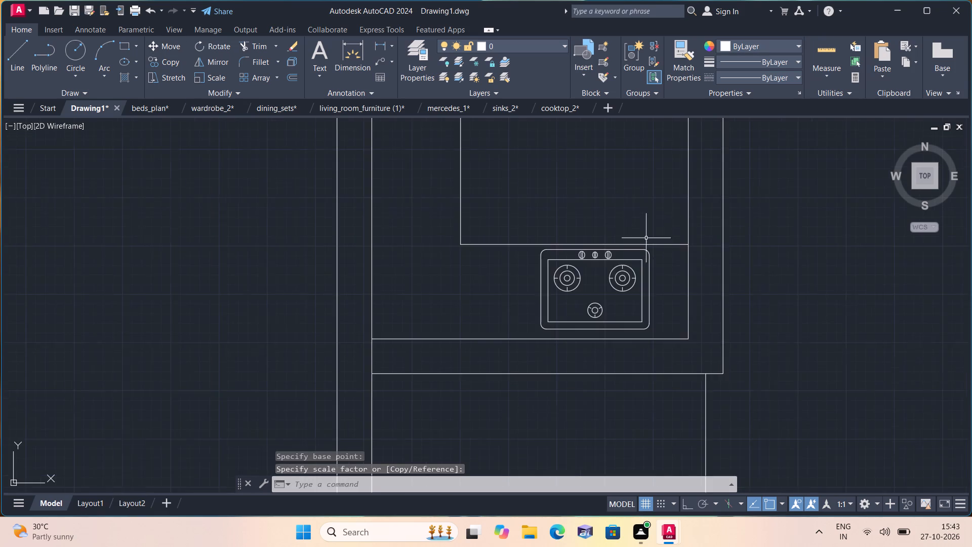
{"action": "scroll", "coordinate": [644, 219], "scroll_direction": "down", "scroll_amount": 1}
{"action": "middle_click_drag", "start_coordinate": [639, 215], "coordinate": [490, 249]}
{"action": "scroll", "coordinate": [487, 250], "scroll_direction": "down", "scroll_amount": 1}
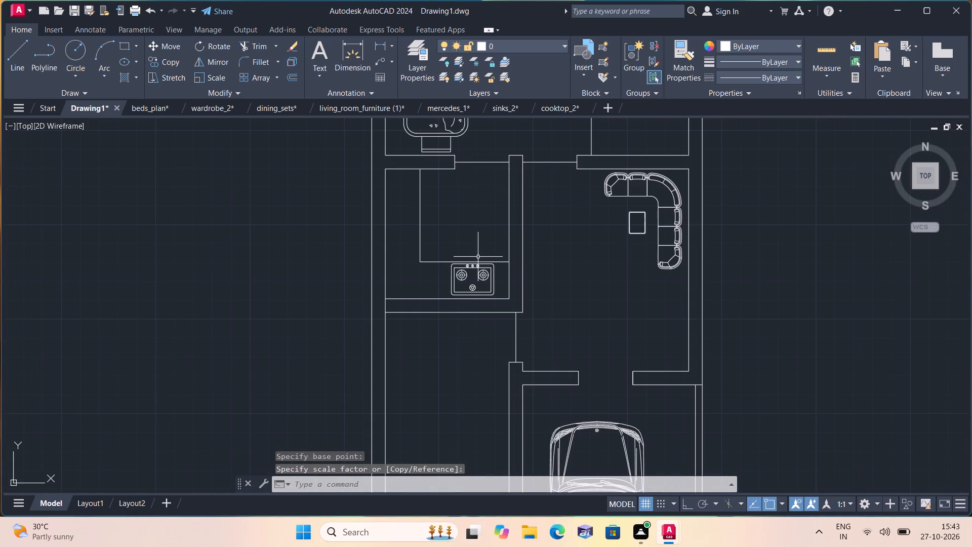
{"action": "scroll", "coordinate": [553, 286], "scroll_direction": "down", "scroll_amount": 4}
{"action": "middle_click_drag", "start_coordinate": [556, 287], "coordinate": [442, 350]}
{"action": "scroll", "coordinate": [439, 351], "scroll_direction": "down", "scroll_amount": 2}
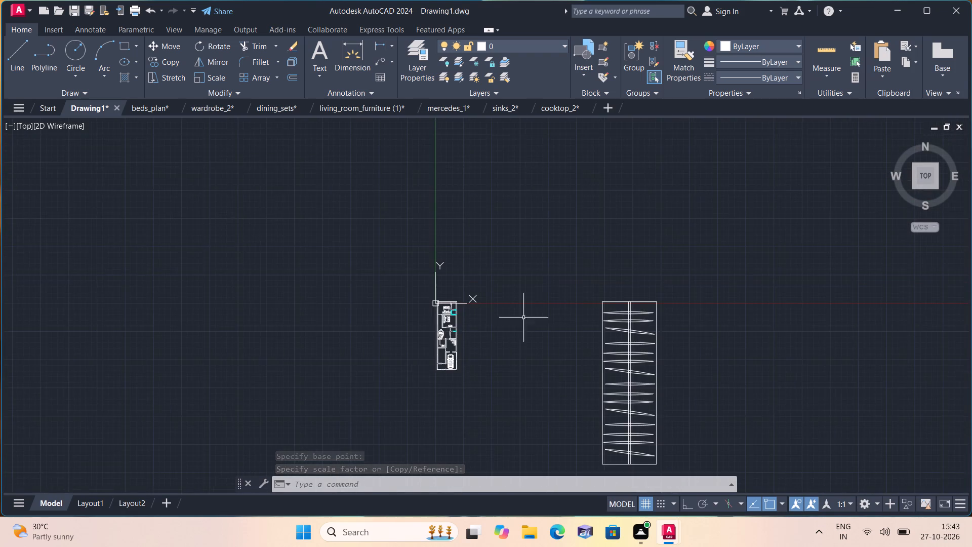
{"action": "middle_click_drag", "start_coordinate": [568, 291], "coordinate": [349, 309]}
{"action": "scroll", "coordinate": [563, 291], "scroll_direction": "down", "scroll_amount": 1}
{"action": "scroll", "coordinate": [353, 296], "scroll_direction": "down", "scroll_amount": 1}
{"action": "middle_click_drag", "start_coordinate": [510, 277], "coordinate": [568, 417]}
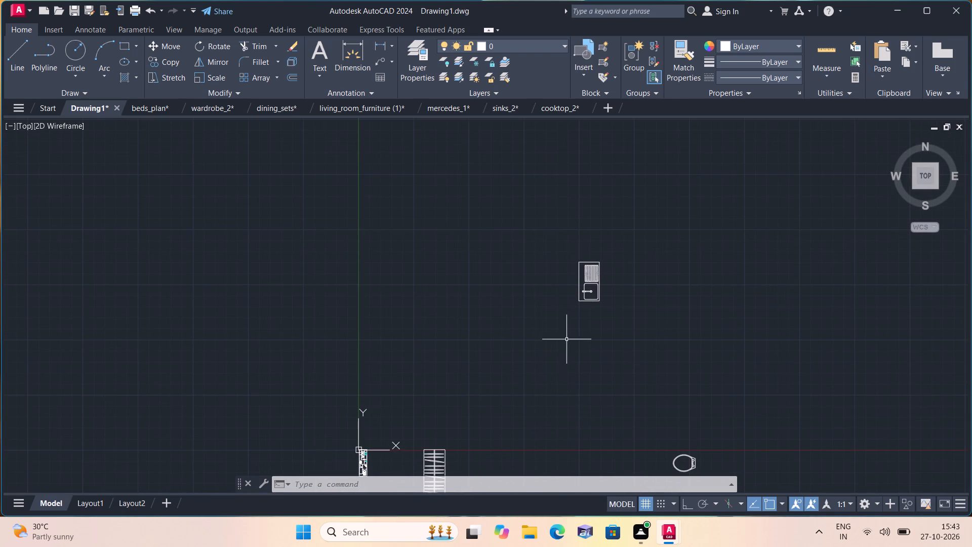
{"action": "left_click", "coordinate": [550, 238]}
{"action": "left_click", "coordinate": [672, 358]}
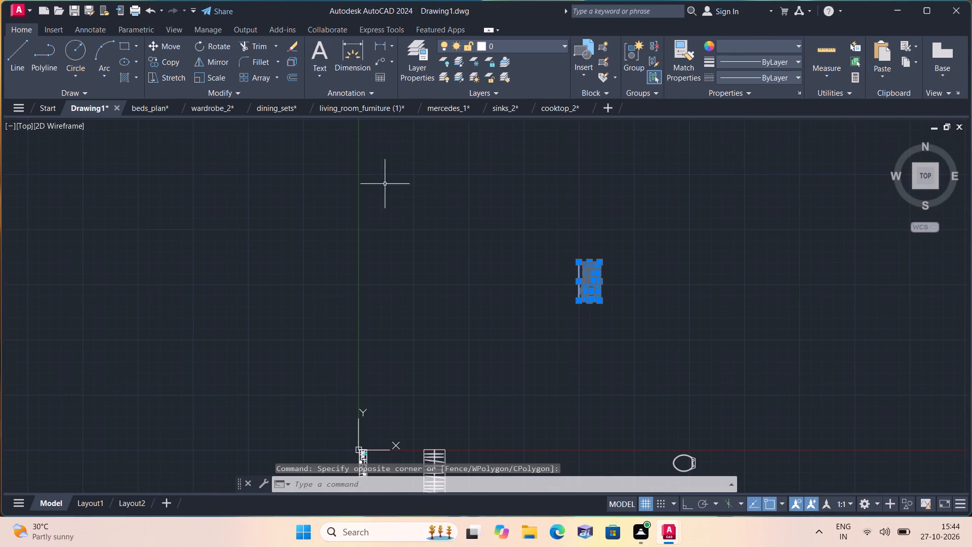
{"action": "left_click", "coordinate": [211, 72]}
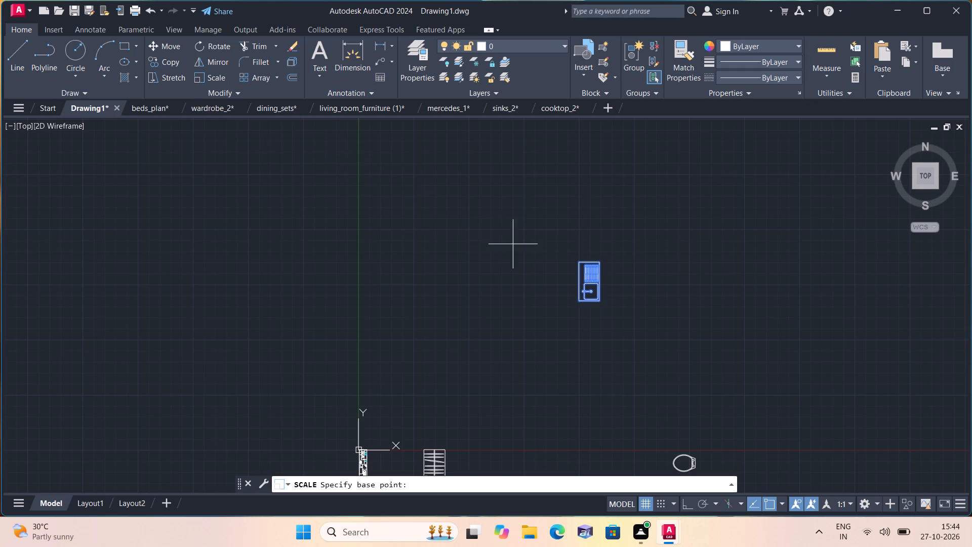
{"action": "scroll", "coordinate": [591, 288], "scroll_direction": "up", "scroll_amount": 9}
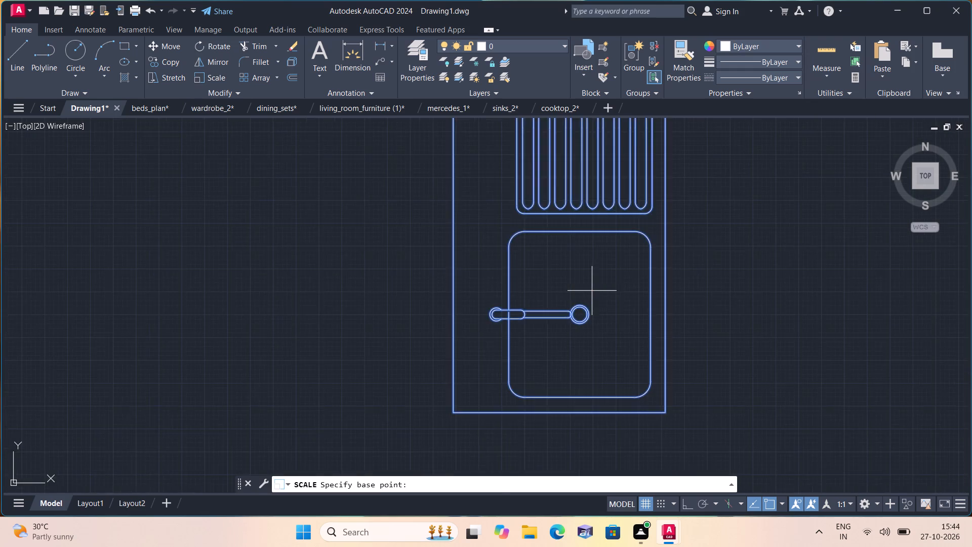
{"action": "scroll", "coordinate": [592, 291], "scroll_direction": "up", "scroll_amount": 2}
{"action": "left_click", "coordinate": [592, 291]}
{"action": "left_click", "coordinate": [593, 281]}
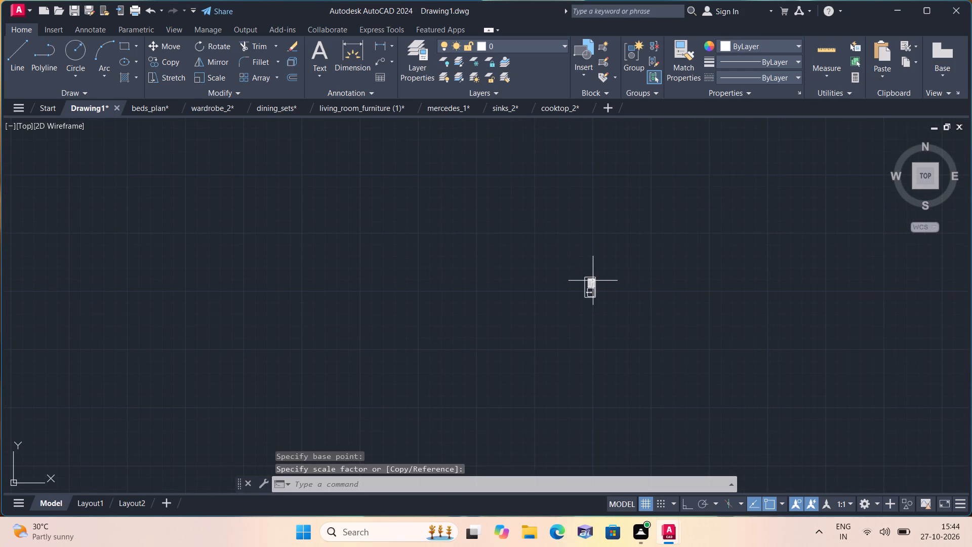
Move the reduced sink-and-drainboard block from far above the floor plan onto the left run of the kitchen's L-shaped counter.
{"action": "left_click_drag", "start_coordinate": [565, 256], "coordinate": [595, 298]}
{"action": "left_click", "coordinate": [626, 327]}
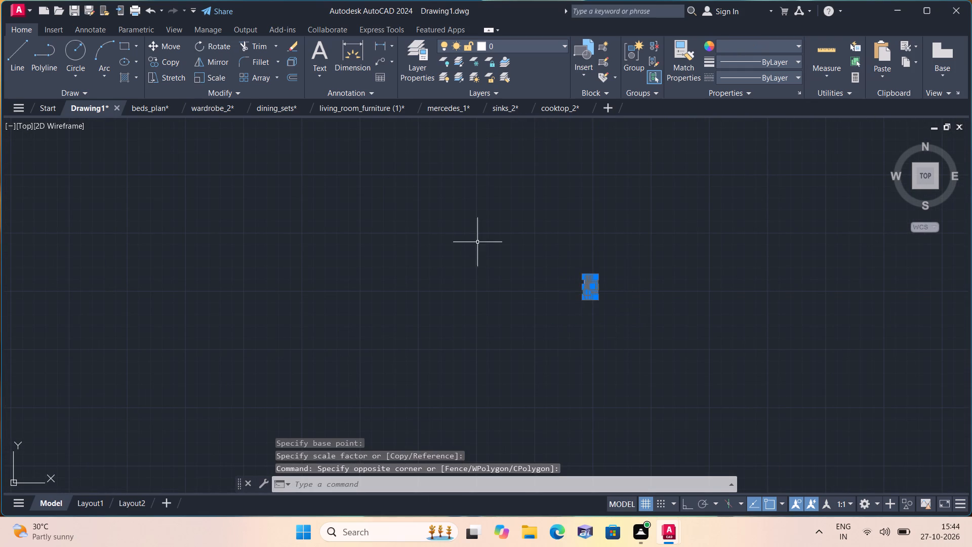
{"action": "left_click", "coordinate": [169, 43]}
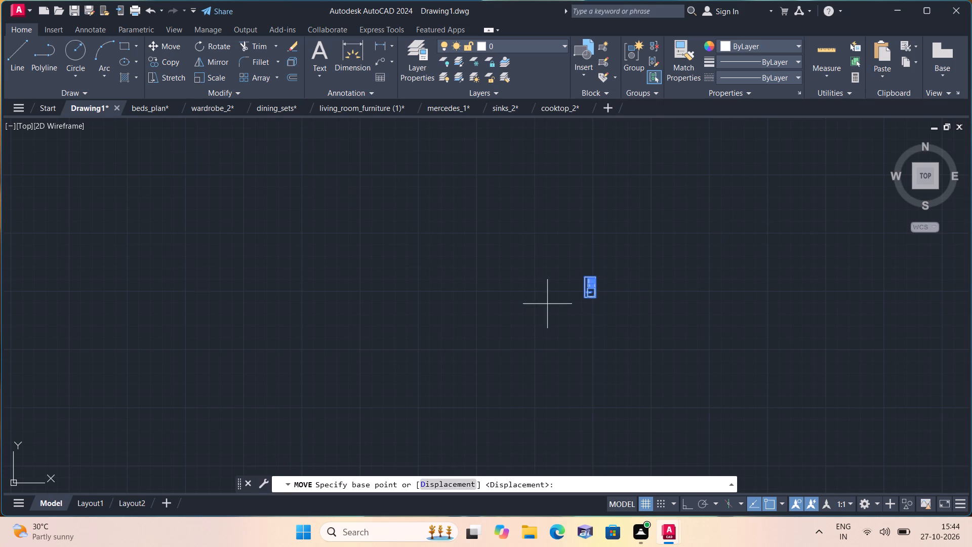
{"action": "left_click", "coordinate": [591, 287]}
{"action": "scroll", "coordinate": [487, 367], "scroll_direction": "down", "scroll_amount": 4}
{"action": "middle_click_drag", "start_coordinate": [483, 367], "coordinate": [497, 275]}
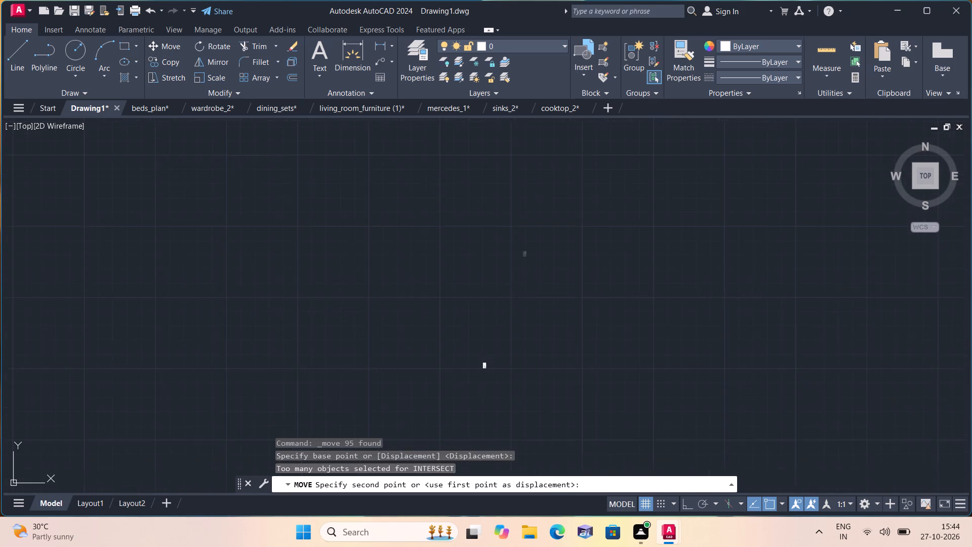
{"action": "scroll", "coordinate": [550, 208], "scroll_direction": "down", "scroll_amount": 1}
{"action": "scroll", "coordinate": [465, 319], "scroll_direction": "down", "scroll_amount": 2}
{"action": "middle_click_drag", "start_coordinate": [459, 317], "coordinate": [524, 228]}
{"action": "scroll", "coordinate": [535, 218], "scroll_direction": "down", "scroll_amount": 1}
{"action": "scroll", "coordinate": [466, 292], "scroll_direction": "up", "scroll_amount": 2}
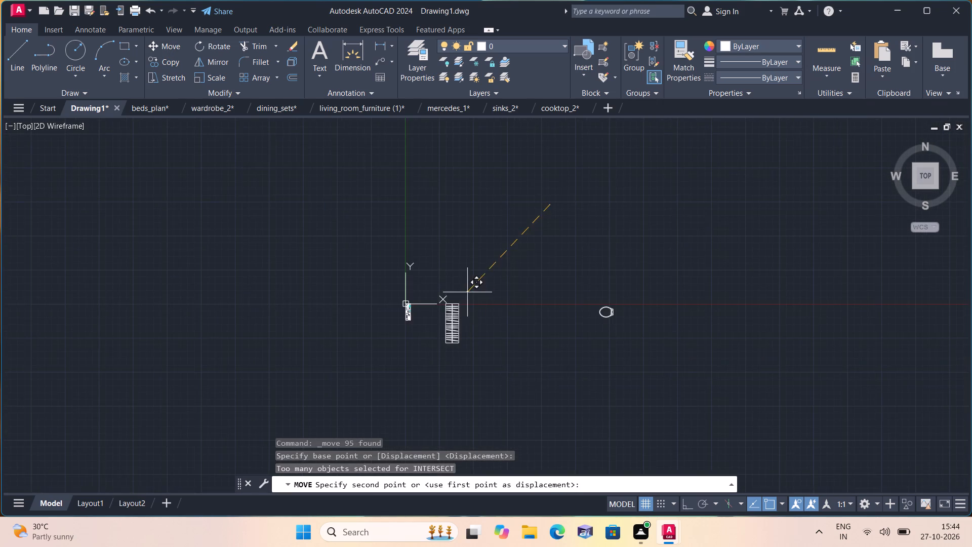
{"action": "scroll", "coordinate": [466, 292], "scroll_direction": "up", "scroll_amount": 2}
{"action": "scroll", "coordinate": [167, 407], "scroll_direction": "up", "scroll_amount": 1}
{"action": "scroll", "coordinate": [133, 431], "scroll_direction": "up", "scroll_amount": 2}
{"action": "middle_click_drag", "start_coordinate": [135, 429], "coordinate": [240, 380]}
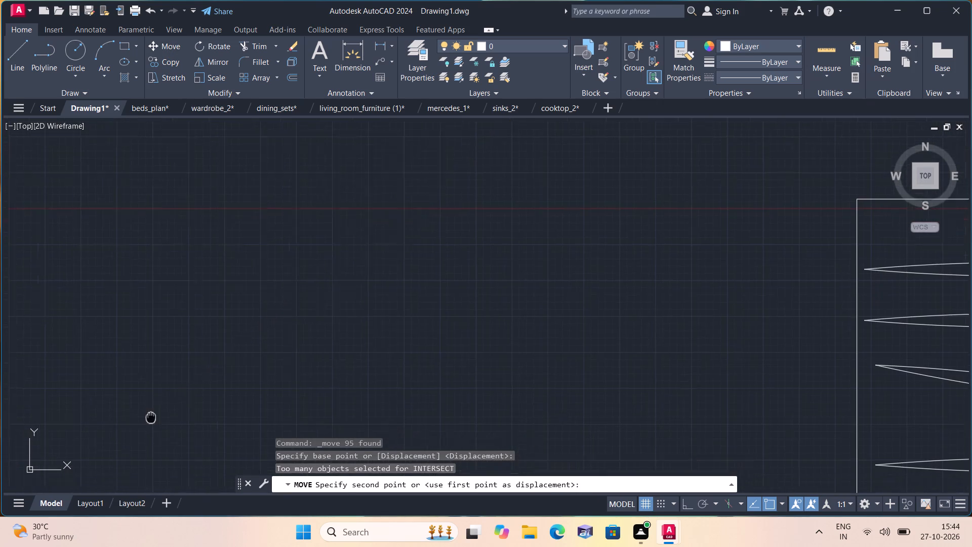
{"action": "middle_click_drag", "start_coordinate": [240, 380], "coordinate": [565, 299]}
{"action": "scroll", "coordinate": [218, 367], "scroll_direction": "up", "scroll_amount": 5}
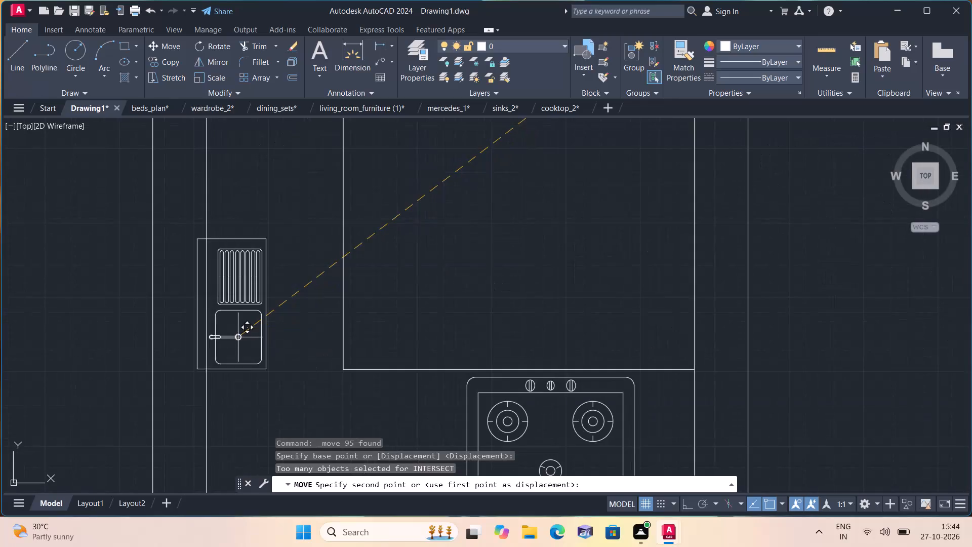
{"action": "left_click", "coordinate": [268, 305]}
Scale the sink-and-drainboard block on the kitchen counter up to about 1.1 times its size, about a point between drainboard and basin.
{"action": "middle_click_drag", "start_coordinate": [266, 305], "coordinate": [325, 318]}
{"action": "scroll", "coordinate": [340, 329], "scroll_direction": "up", "scroll_amount": 2}
{"action": "left_click", "coordinate": [395, 407]}
{"action": "middle_click_drag", "start_coordinate": [209, 255], "coordinate": [245, 295]}
{"action": "scroll", "coordinate": [209, 255], "scroll_direction": "down", "scroll_amount": 1}
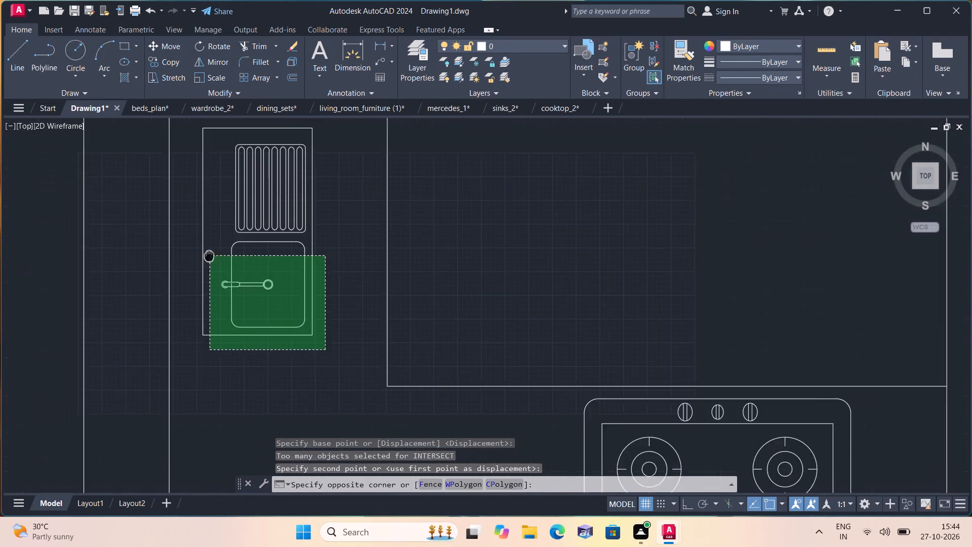
{"action": "middle_click_drag", "start_coordinate": [245, 295], "coordinate": [293, 336]}
{"action": "left_click", "coordinate": [272, 189]}
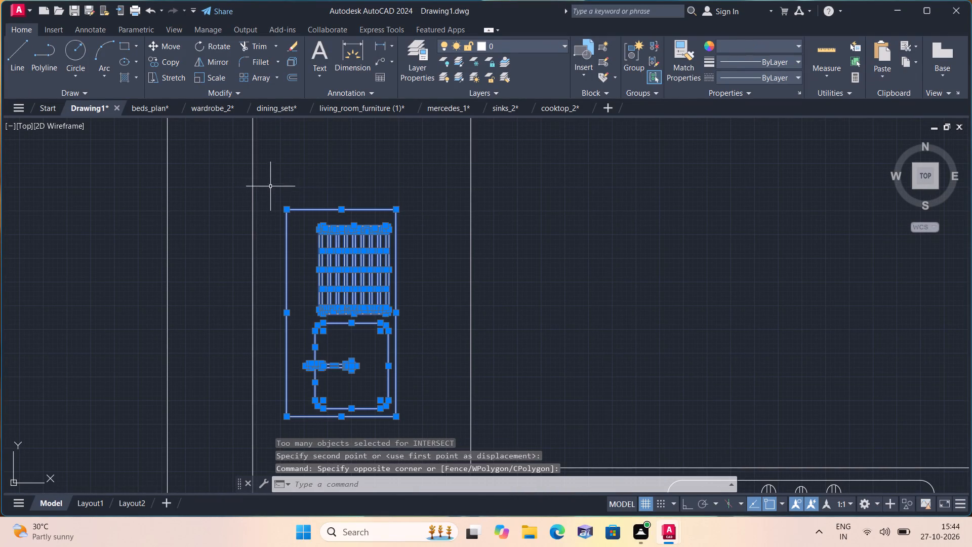
{"action": "left_click", "coordinate": [217, 75]}
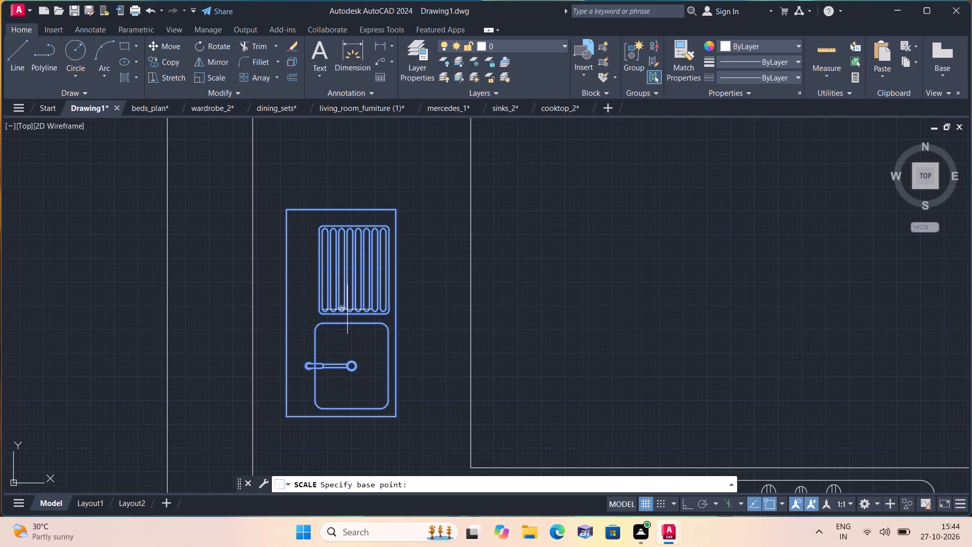
{"action": "left_click", "coordinate": [346, 336]}
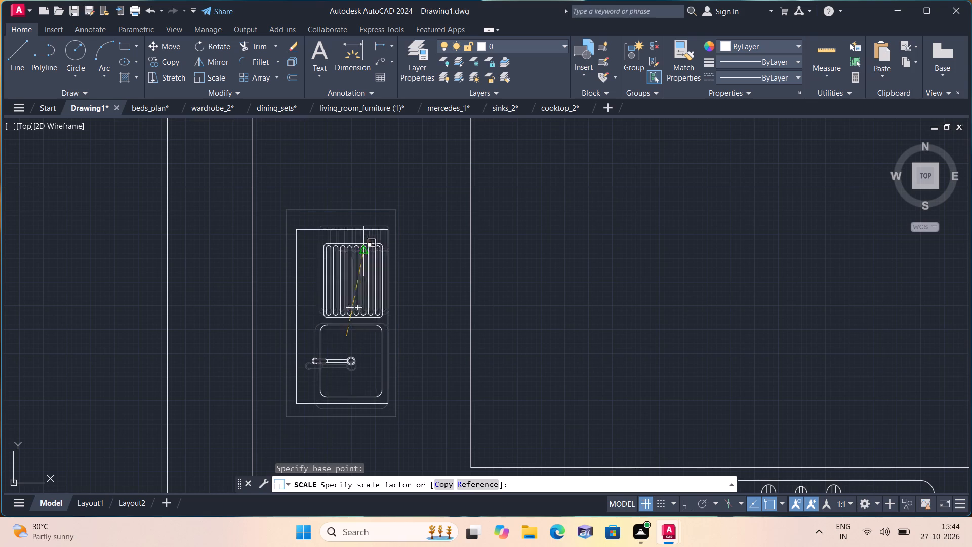
{"action": "left_click", "coordinate": [369, 220]}
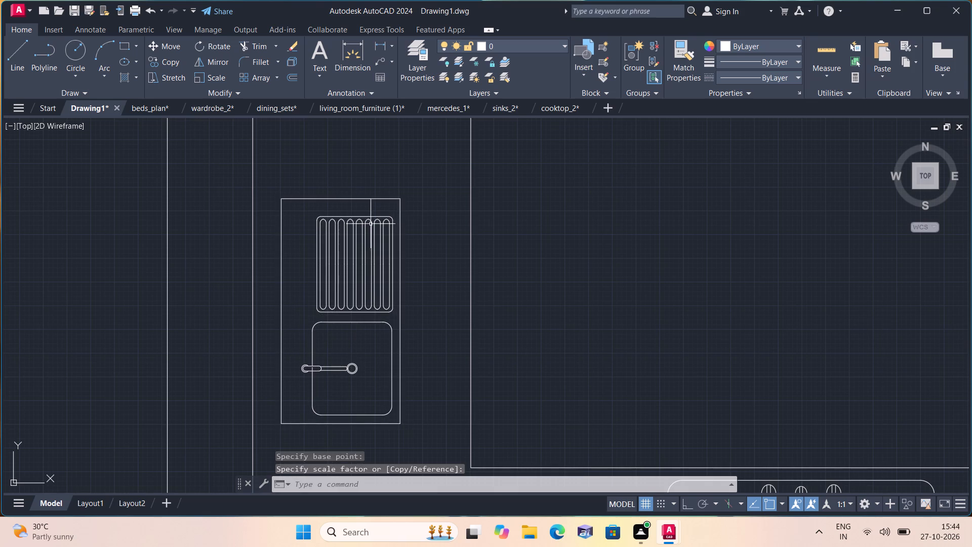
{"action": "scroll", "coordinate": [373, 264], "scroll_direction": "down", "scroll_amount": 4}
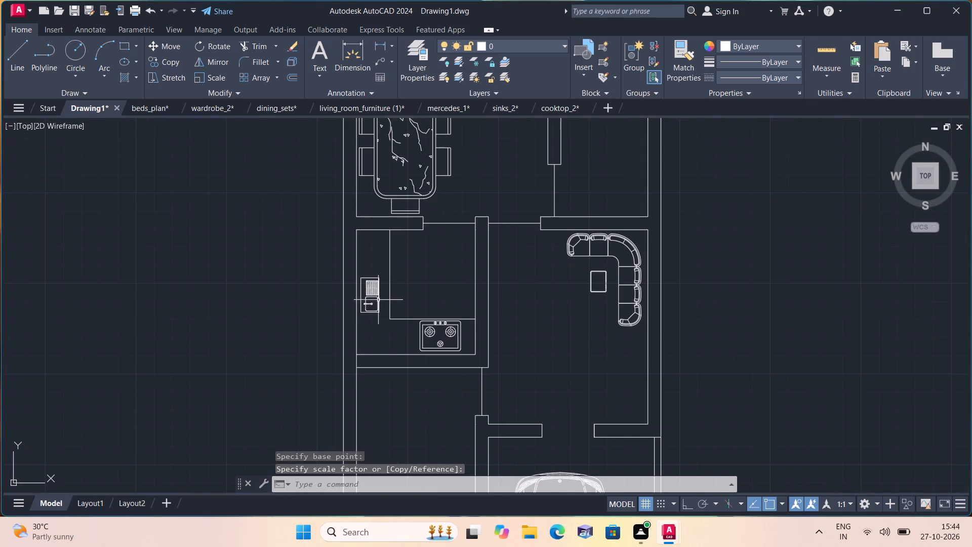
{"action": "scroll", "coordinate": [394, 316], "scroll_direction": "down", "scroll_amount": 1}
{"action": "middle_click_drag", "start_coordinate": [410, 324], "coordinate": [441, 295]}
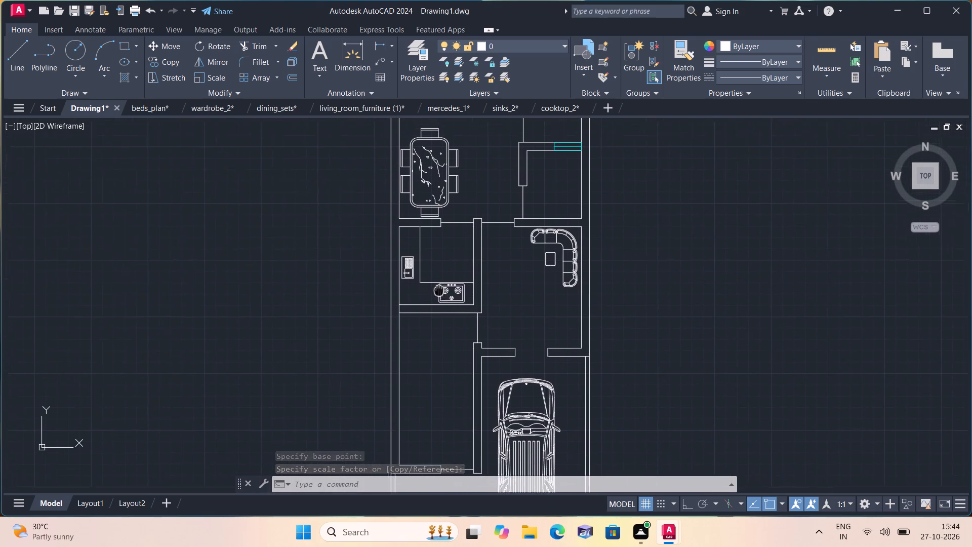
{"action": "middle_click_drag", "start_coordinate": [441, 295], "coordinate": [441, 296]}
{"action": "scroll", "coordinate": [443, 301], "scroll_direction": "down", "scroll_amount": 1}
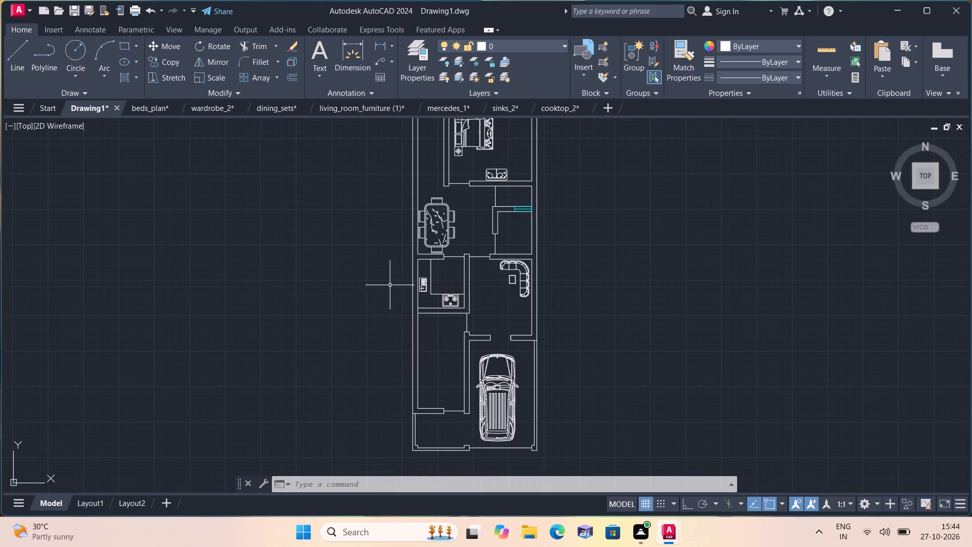
Save and close the beds_plan, wardrobe_2, dining_sets, living_room_furniture (1), mercedes_1, sinks_2 and cooktop_2 drawings, keeping Drawing1 open.
{"action": "left_click", "coordinate": [177, 106]}
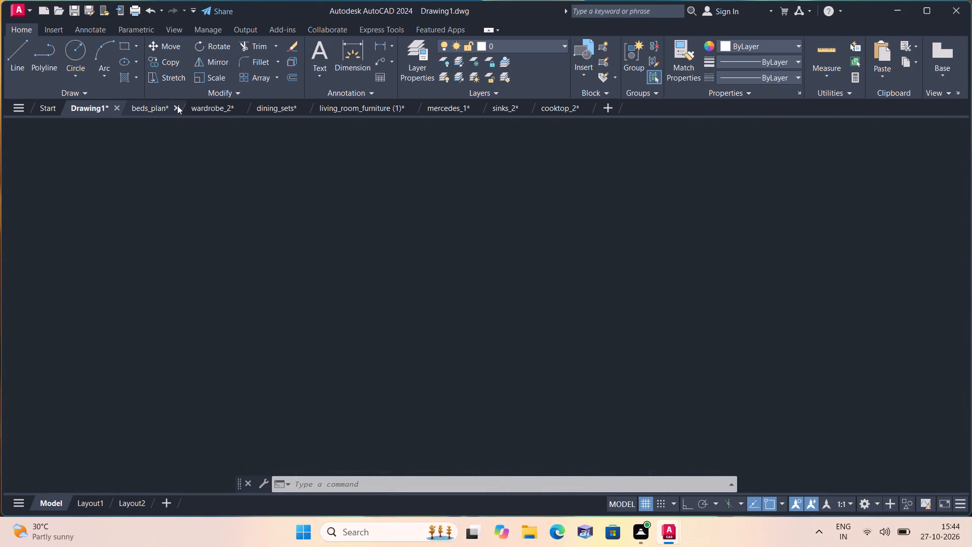
{"action": "left_click", "coordinate": [459, 294]}
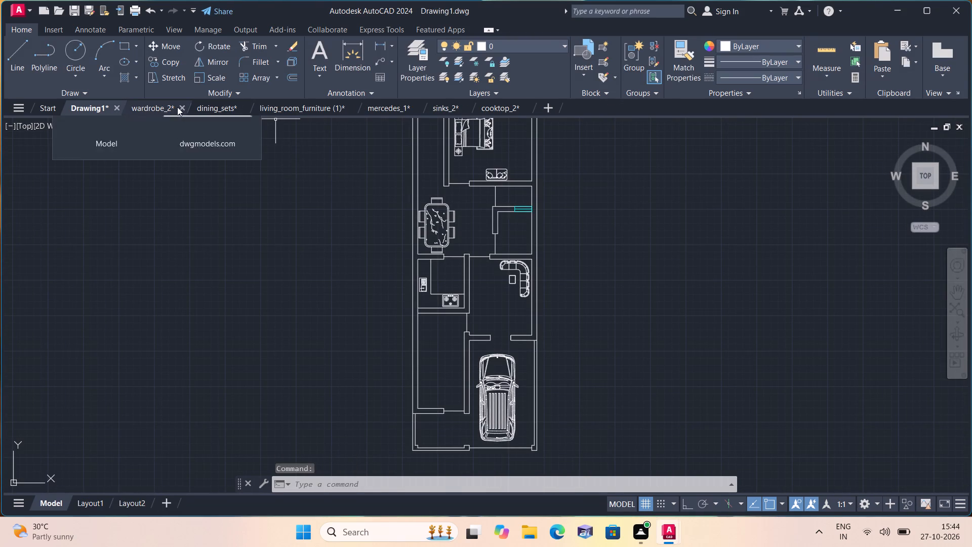
{"action": "left_click", "coordinate": [180, 106]}
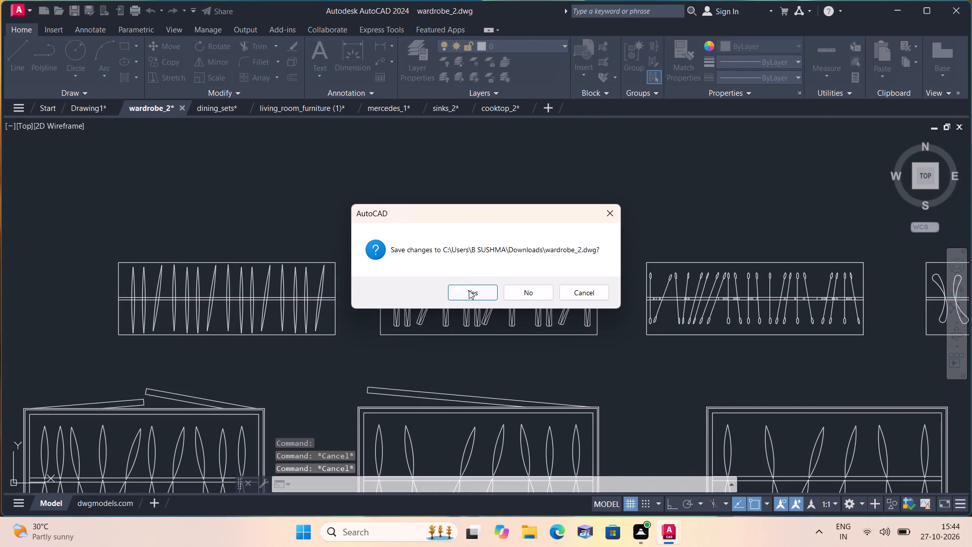
{"action": "left_click", "coordinate": [469, 290]}
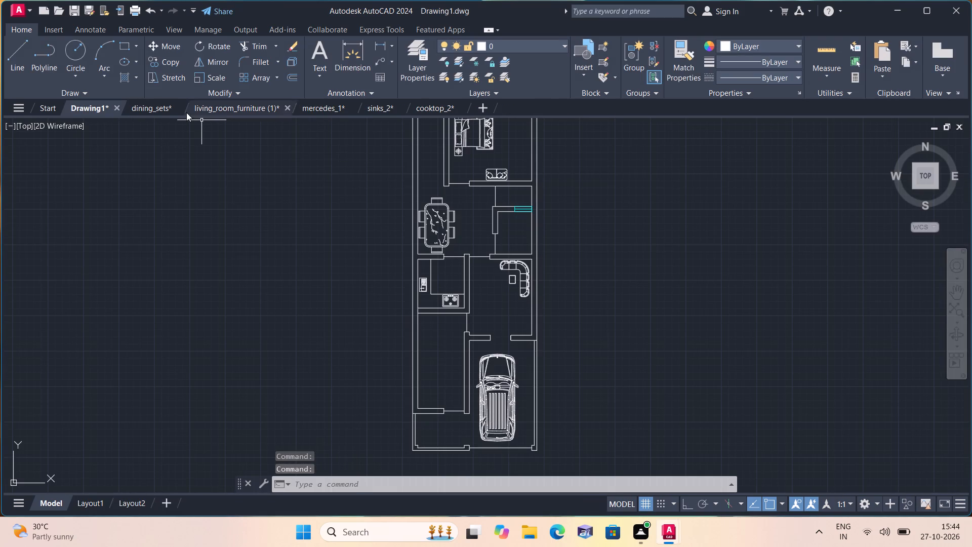
{"action": "left_click", "coordinate": [182, 104]}
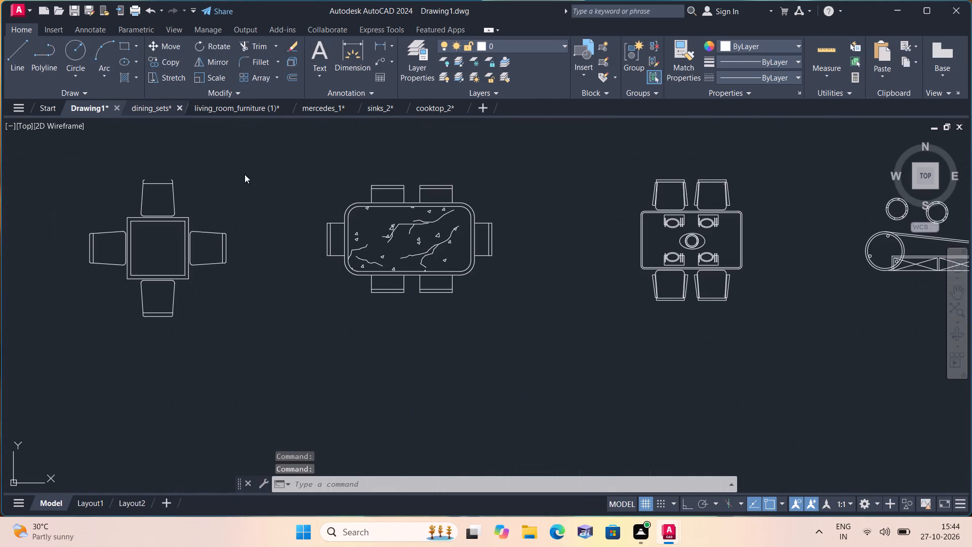
{"action": "left_click", "coordinate": [480, 299]}
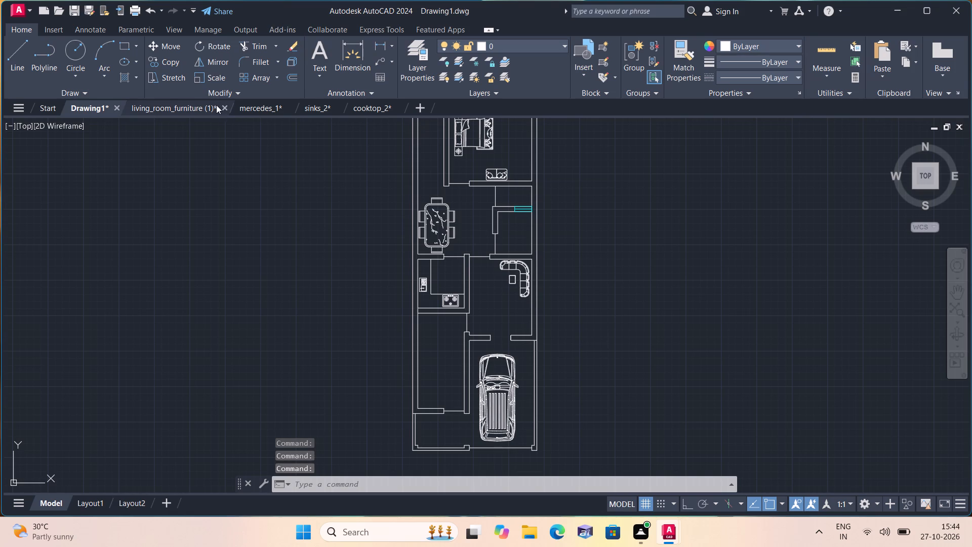
{"action": "left_click", "coordinate": [223, 104]}
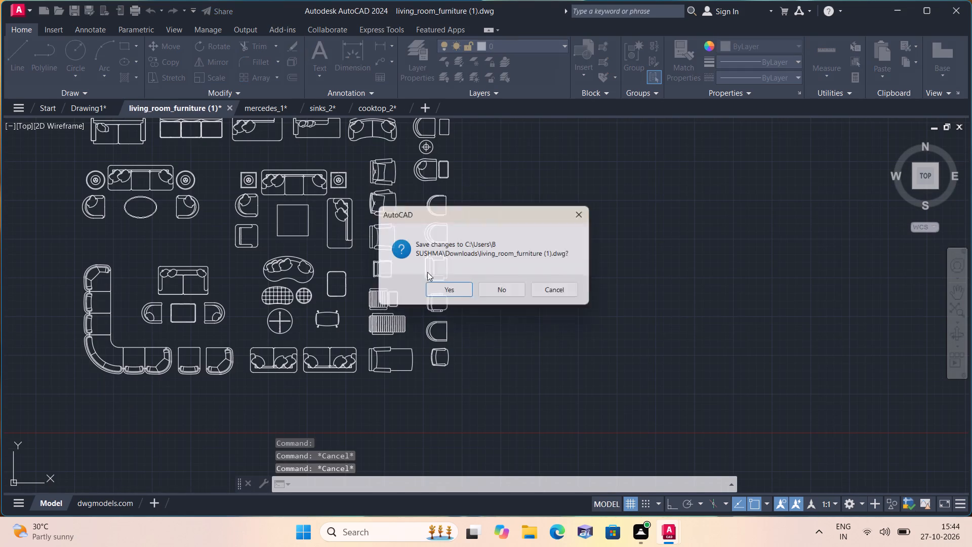
{"action": "left_click", "coordinate": [453, 294]}
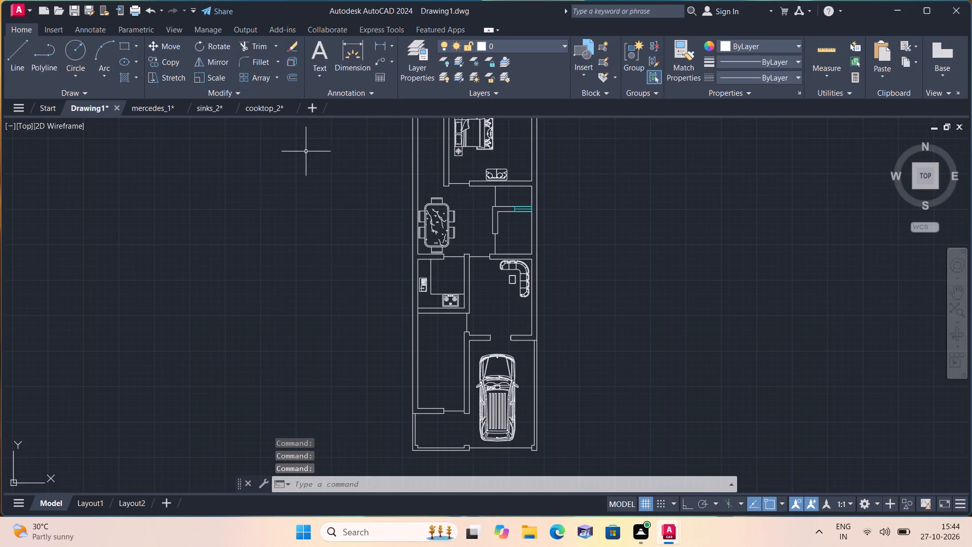
{"action": "left_click", "coordinate": [181, 106]}
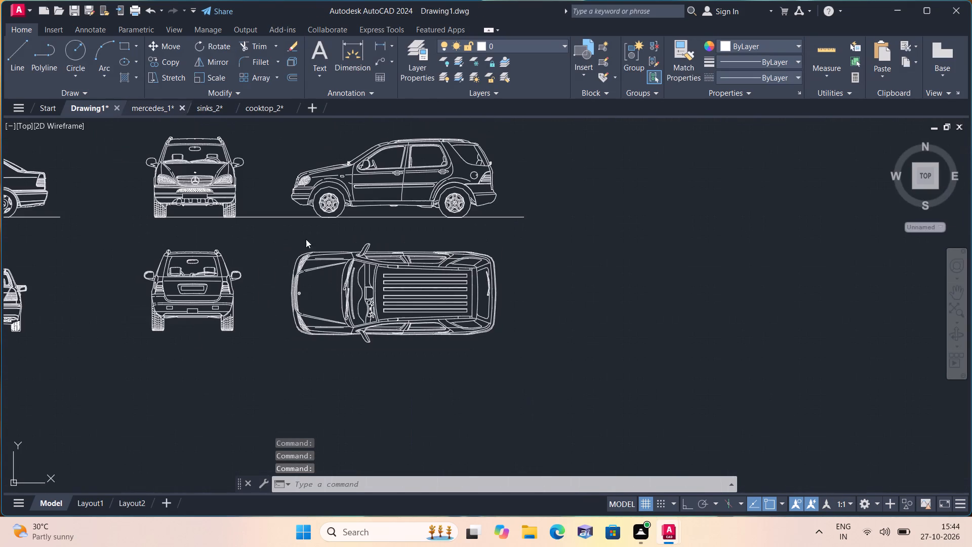
{"action": "left_click", "coordinate": [463, 288]}
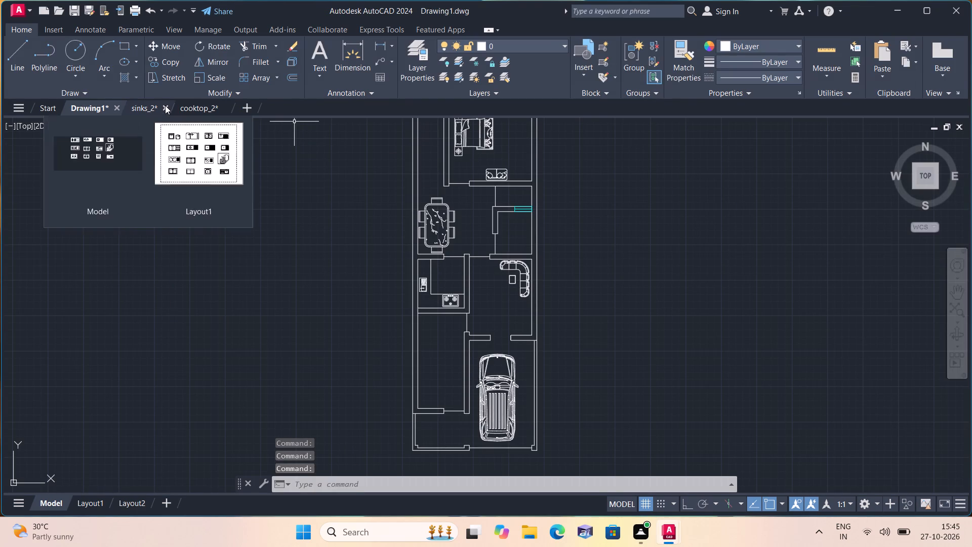
{"action": "left_click", "coordinate": [165, 105]}
{"action": "left_click", "coordinate": [474, 295]}
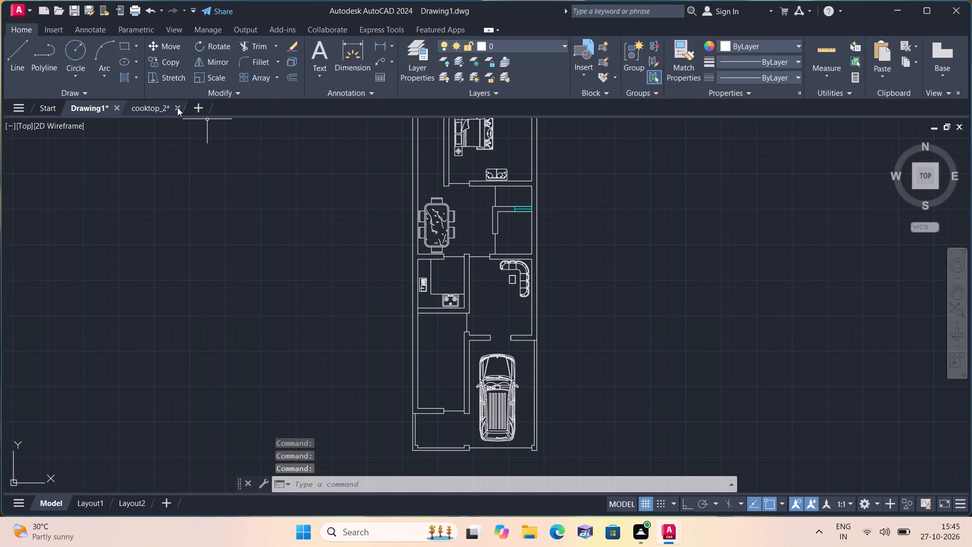
{"action": "left_click", "coordinate": [176, 105]}
{"action": "left_click", "coordinate": [461, 290]}
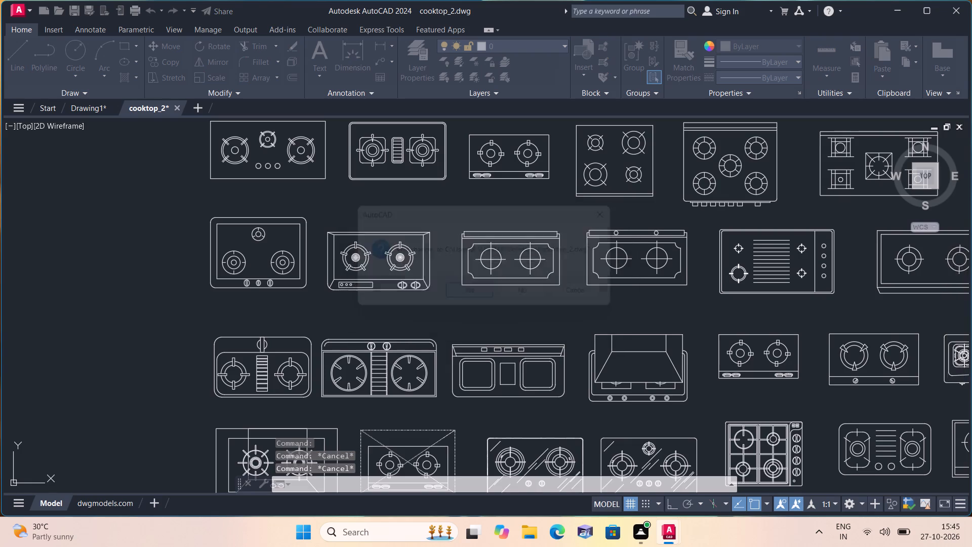
Examine the furnished floor plan from the two bedrooms down through the dining area, kitchen and living room to the car.
{"action": "scroll", "coordinate": [496, 354], "scroll_direction": "up", "scroll_amount": 1}
{"action": "middle_click_drag", "start_coordinate": [478, 336], "coordinate": [432, 423]}
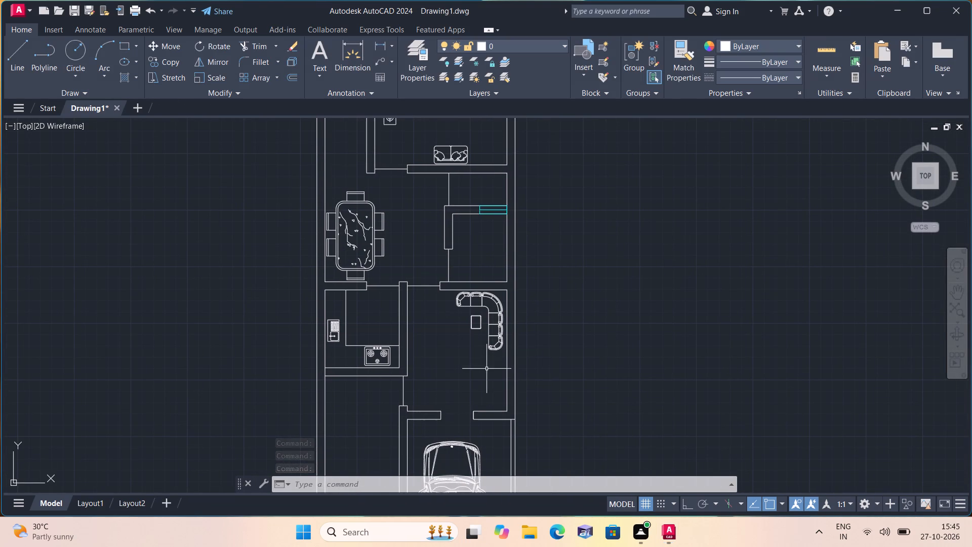
{"action": "middle_click_drag", "start_coordinate": [452, 307], "coordinate": [485, 442]}
{"action": "scroll", "coordinate": [467, 325], "scroll_direction": "down", "scroll_amount": 1}
{"action": "middle_click_drag", "start_coordinate": [467, 325], "coordinate": [475, 386]}
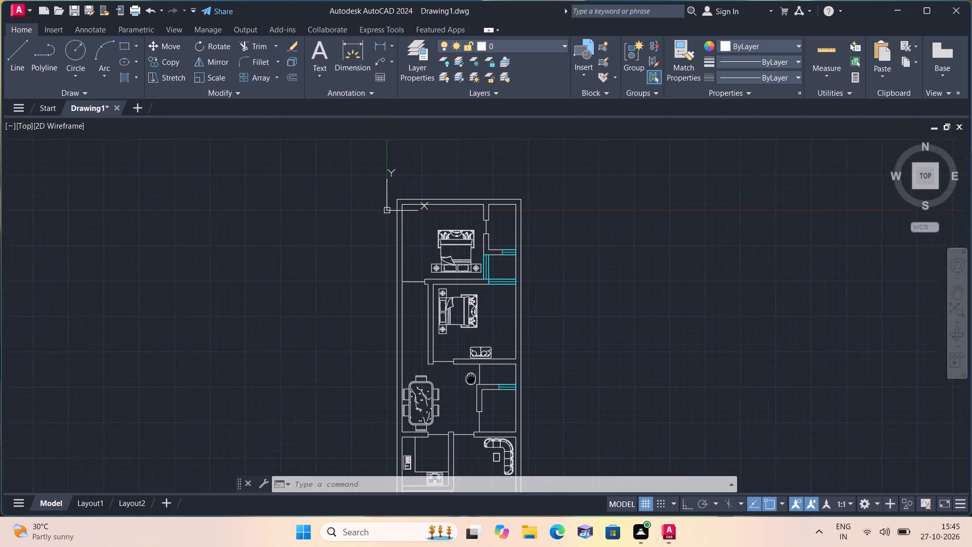
{"action": "middle_click_drag", "start_coordinate": [475, 386], "coordinate": [477, 395]}
{"action": "scroll", "coordinate": [449, 217], "scroll_direction": "up", "scroll_amount": 1}
{"action": "middle_click_drag", "start_coordinate": [449, 217], "coordinate": [445, 217]}
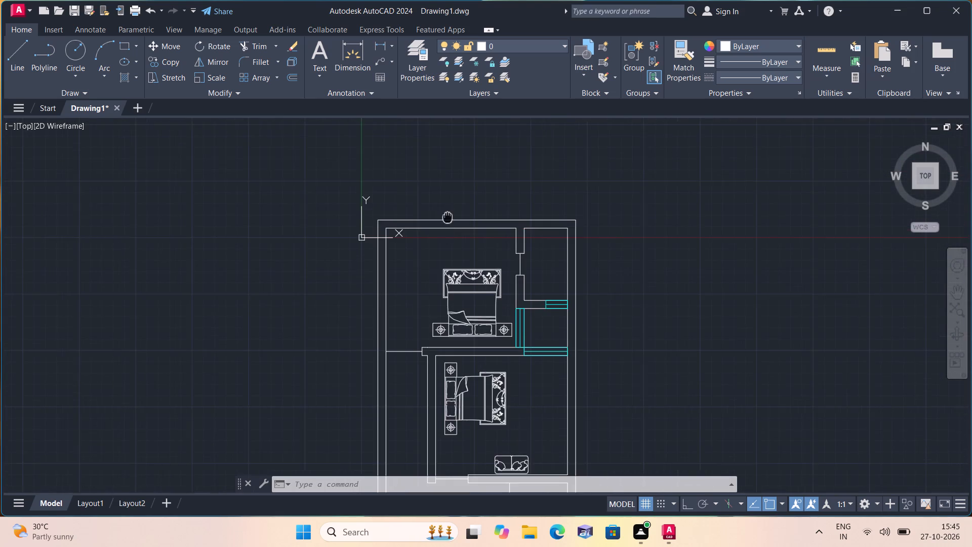
{"action": "middle_click_drag", "start_coordinate": [445, 217], "coordinate": [437, 270]}
{"action": "middle_click_drag", "start_coordinate": [460, 316], "coordinate": [462, 185]}
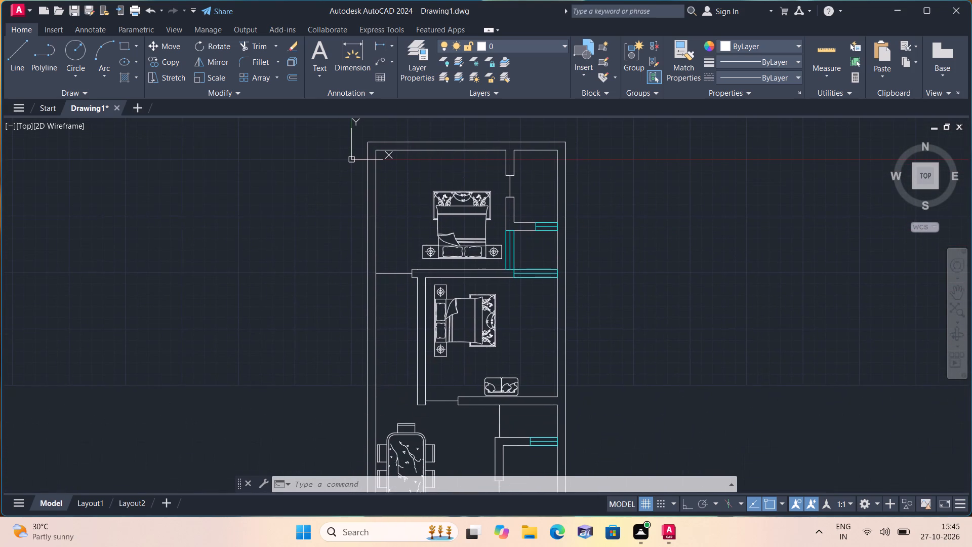
{"action": "scroll", "coordinate": [491, 314], "scroll_direction": "down", "scroll_amount": 1}
{"action": "middle_click_drag", "start_coordinate": [491, 314], "coordinate": [449, 220]}
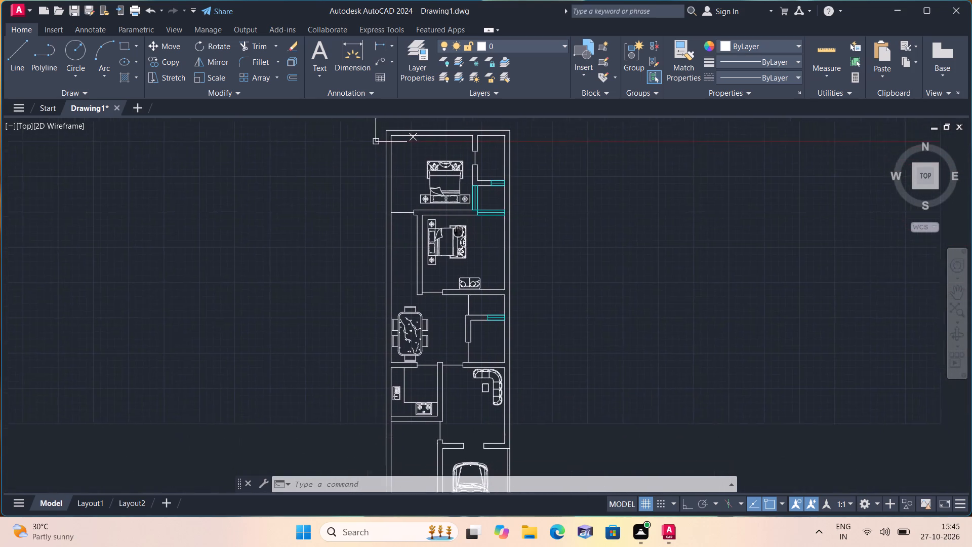
{"action": "middle_click_drag", "start_coordinate": [449, 220], "coordinate": [436, 197]}
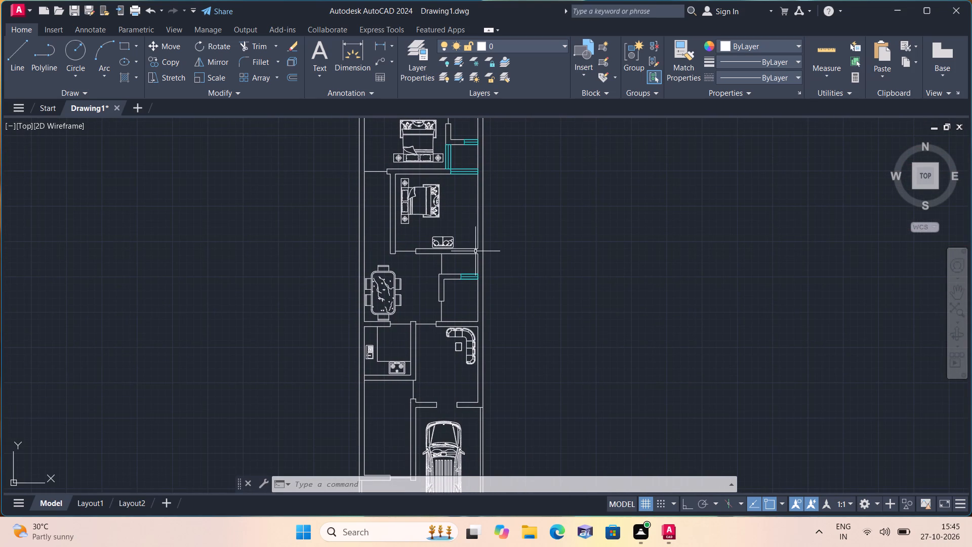
Scale the oversized wardrobe block east of the floor plan down to a tiny size, about a point just west of it.
{"action": "middle_click_drag", "start_coordinate": [474, 246], "coordinate": [392, 255]}
{"action": "scroll", "coordinate": [402, 254], "scroll_direction": "down", "scroll_amount": 2}
{"action": "scroll", "coordinate": [508, 281], "scroll_direction": "down", "scroll_amount": 3}
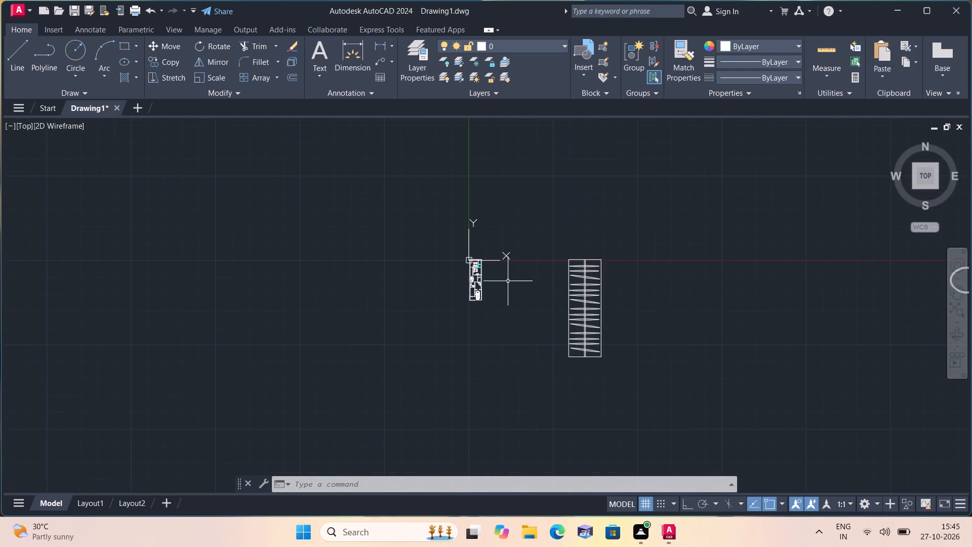
{"action": "scroll", "coordinate": [545, 254], "scroll_direction": "up", "scroll_amount": 1}
{"action": "left_click_drag", "start_coordinate": [544, 236], "coordinate": [570, 266]}
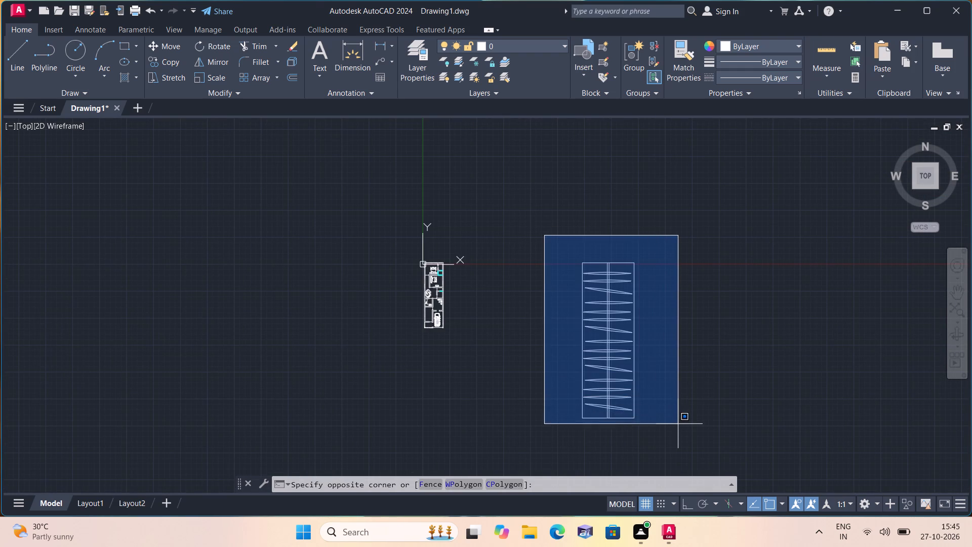
{"action": "left_click", "coordinate": [679, 438]}
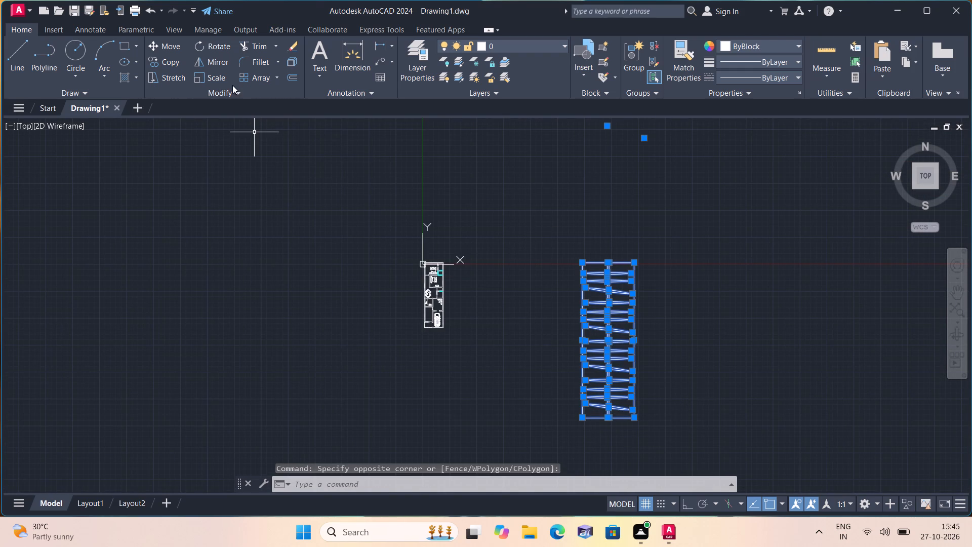
{"action": "left_click", "coordinate": [217, 75]}
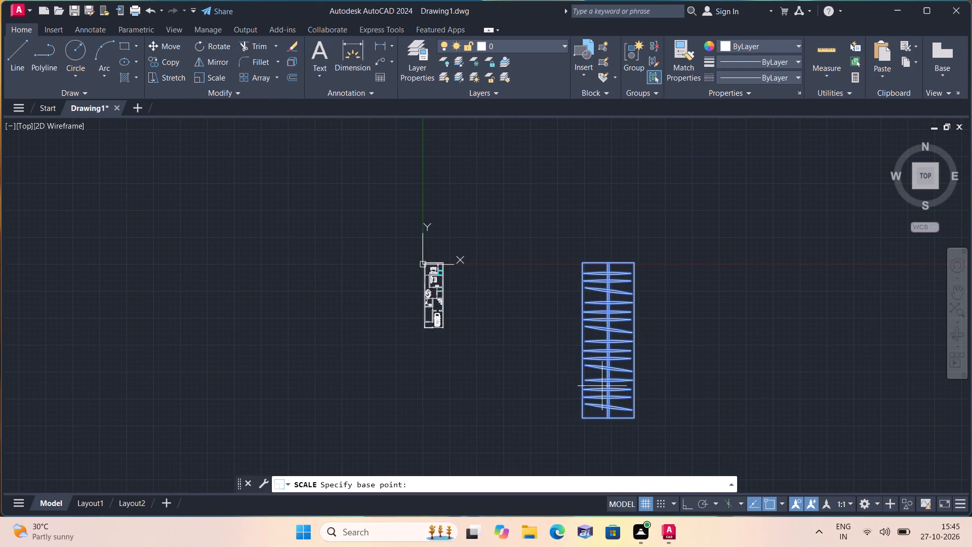
{"action": "scroll", "coordinate": [627, 399], "scroll_direction": "up", "scroll_amount": 1}
{"action": "left_click", "coordinate": [536, 337]}
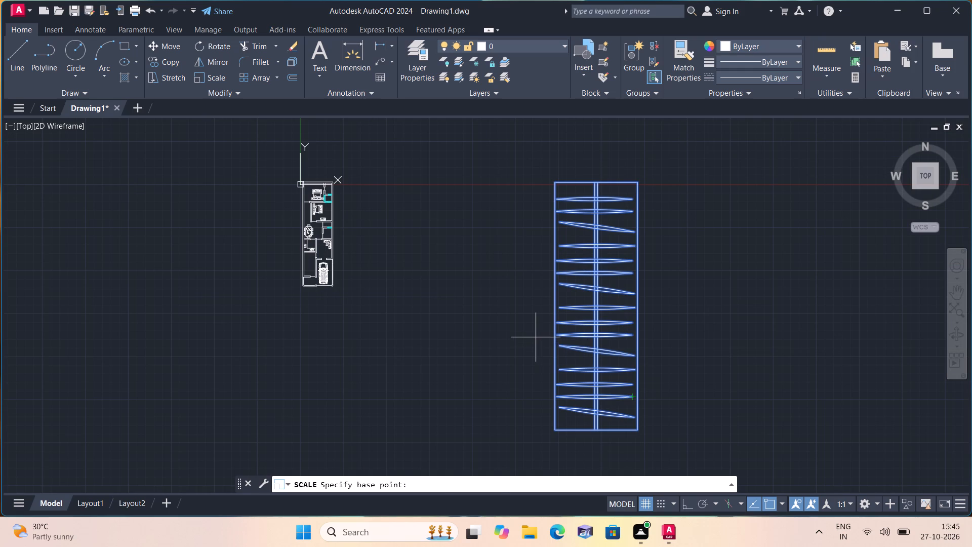
{"action": "scroll", "coordinate": [536, 337], "scroll_direction": "up", "scroll_amount": 1}
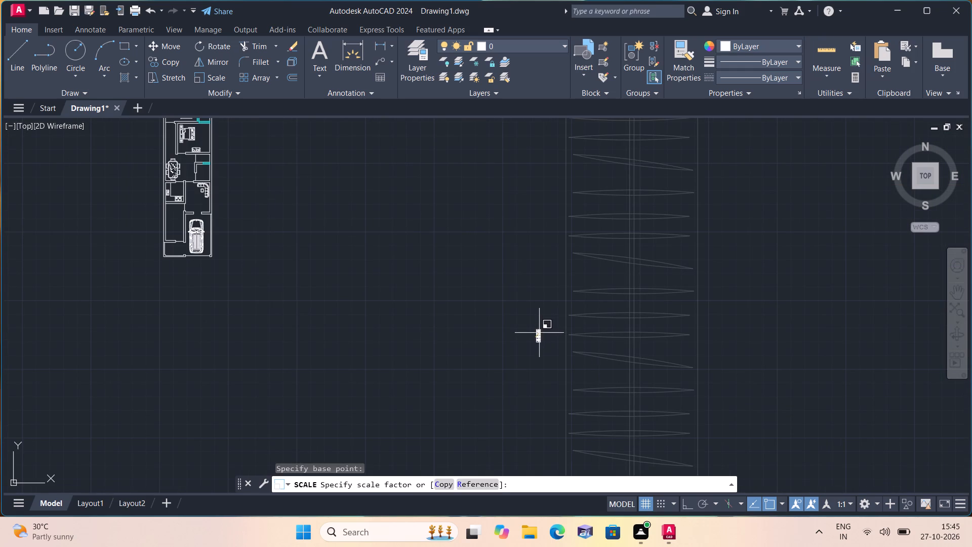
{"action": "left_click", "coordinate": [540, 336]}
Move the reduced wardrobe block into the top bedroom of the floor plan, between the west wall and the bed.
{"action": "scroll", "coordinate": [545, 348], "scroll_direction": "up", "scroll_amount": 2}
{"action": "left_click", "coordinate": [546, 349]}
{"action": "left_click", "coordinate": [490, 290]}
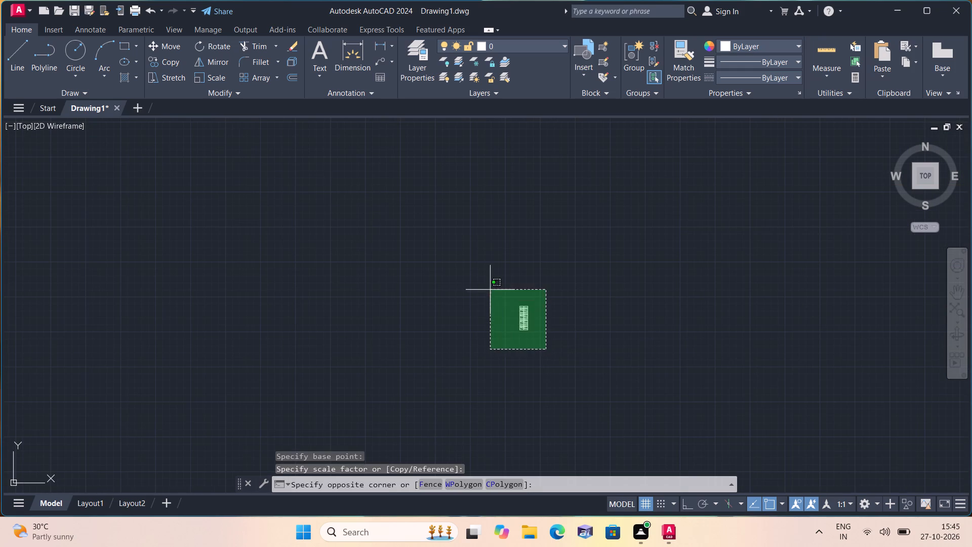
{"action": "left_click", "coordinate": [167, 45]}
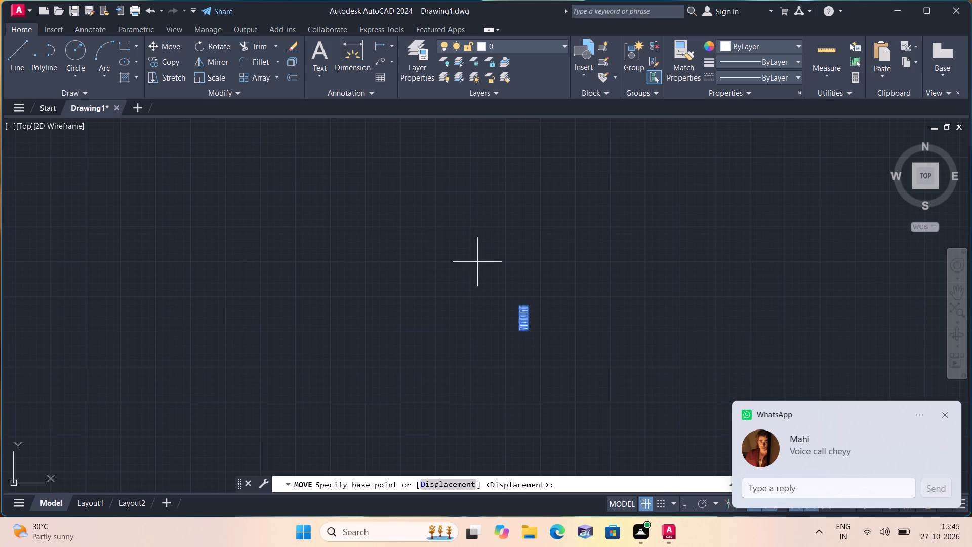
{"action": "left_click", "coordinate": [533, 321]}
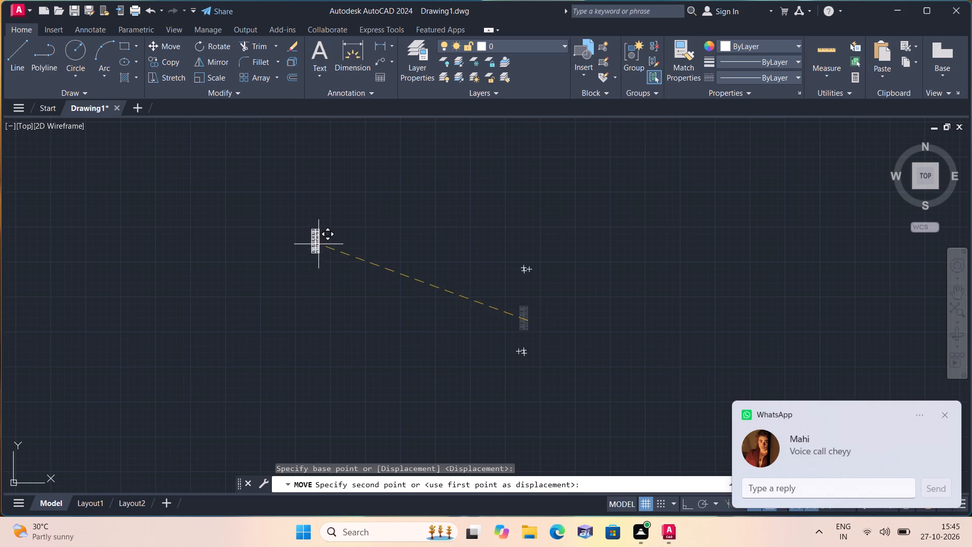
{"action": "middle_click_drag", "start_coordinate": [261, 228], "coordinate": [331, 274]}
{"action": "scroll", "coordinate": [262, 229], "scroll_direction": "down", "scroll_amount": 1}
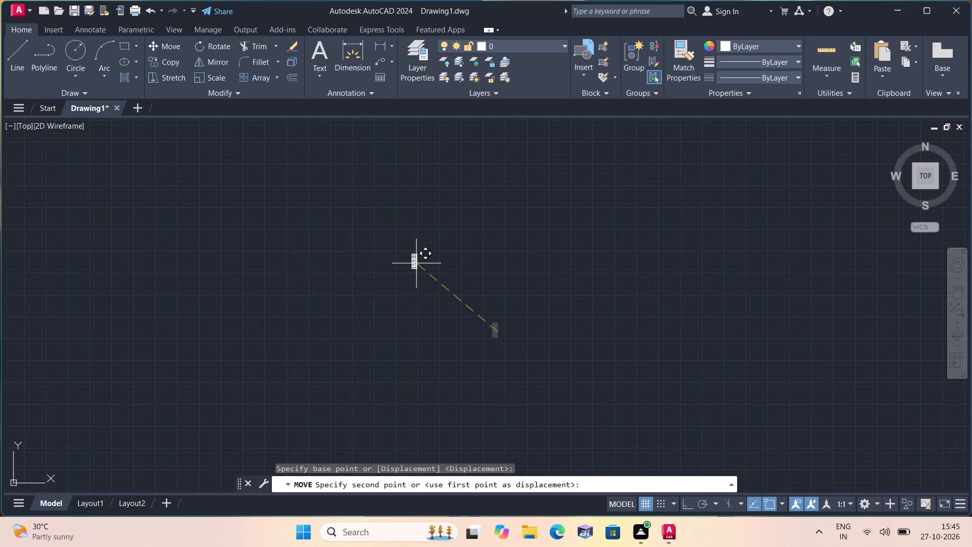
{"action": "middle_click_drag", "start_coordinate": [287, 227], "coordinate": [440, 318]}
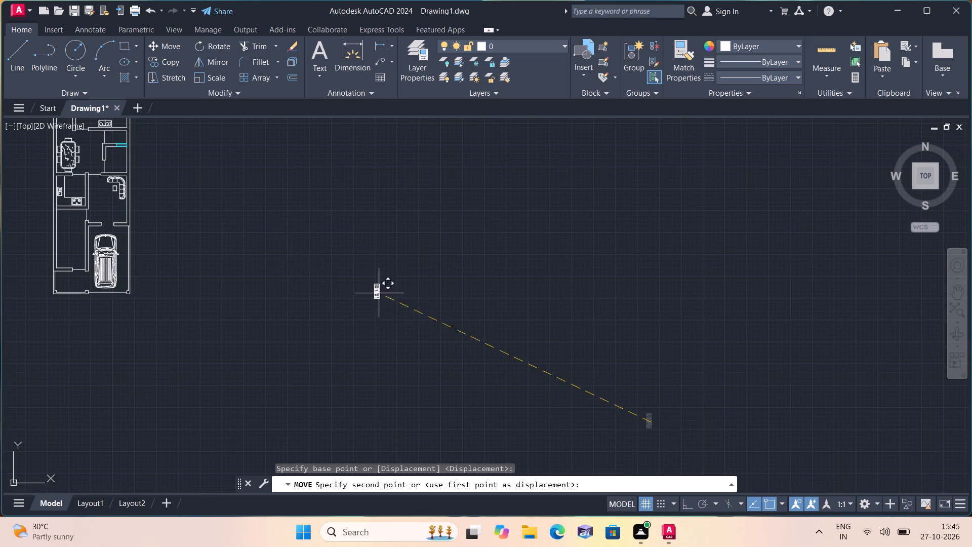
{"action": "middle_click_drag", "start_coordinate": [164, 211], "coordinate": [370, 357]}
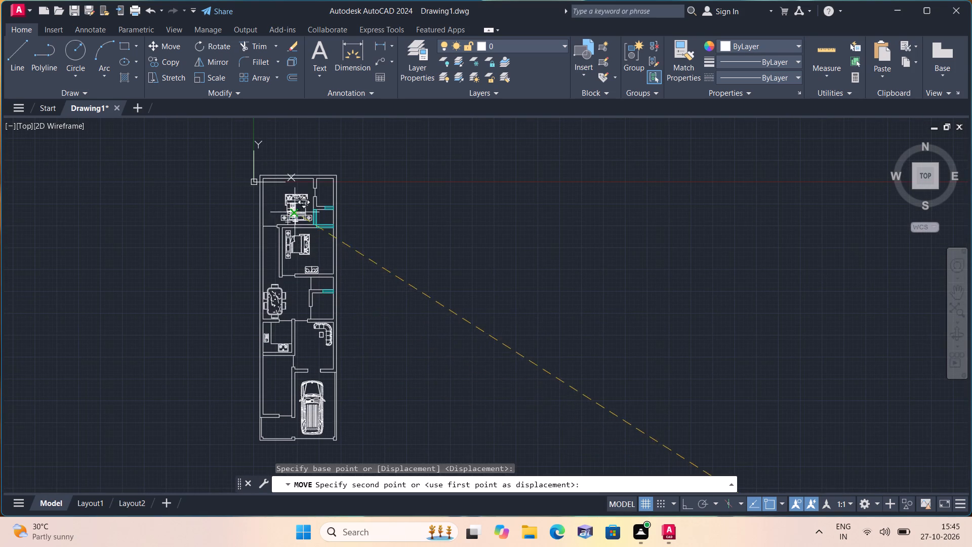
{"action": "scroll", "coordinate": [266, 200], "scroll_direction": "up", "scroll_amount": 3}
{"action": "middle_click_drag", "start_coordinate": [276, 182], "coordinate": [327, 283]}
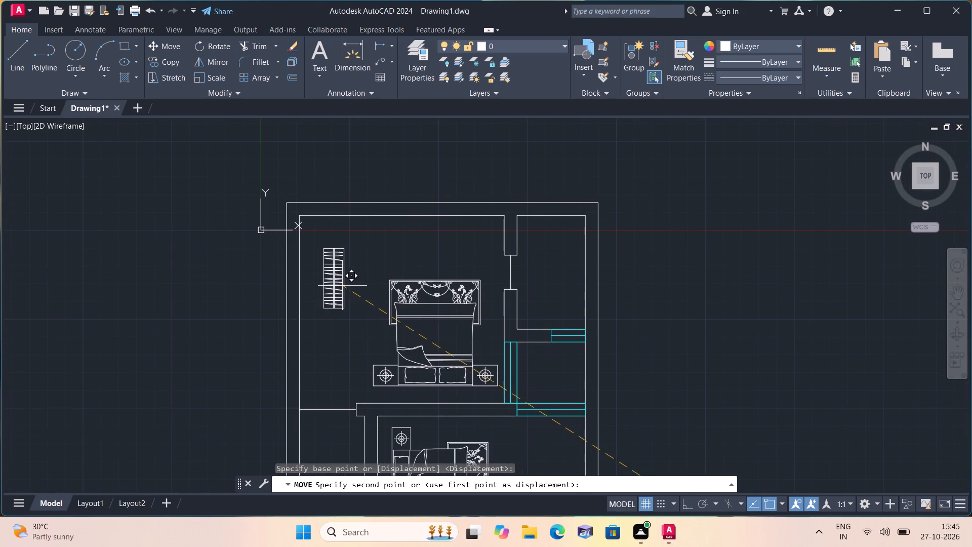
{"action": "left_click", "coordinate": [342, 286]}
Scale the wardrobe in the top bedroom up to about 1.5 times its size, about its centre.
{"action": "scroll", "coordinate": [339, 283], "scroll_direction": "up", "scroll_amount": 1}
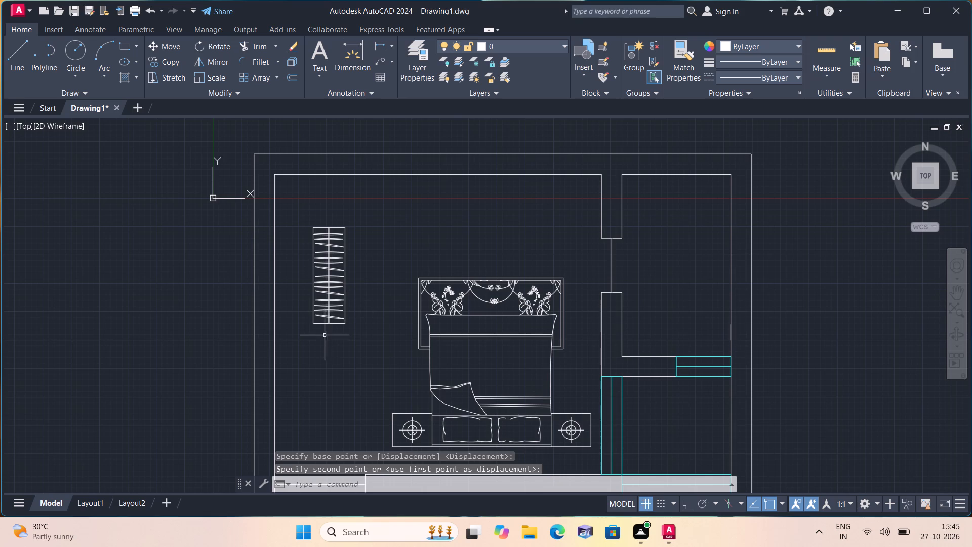
{"action": "left_click", "coordinate": [354, 338]}
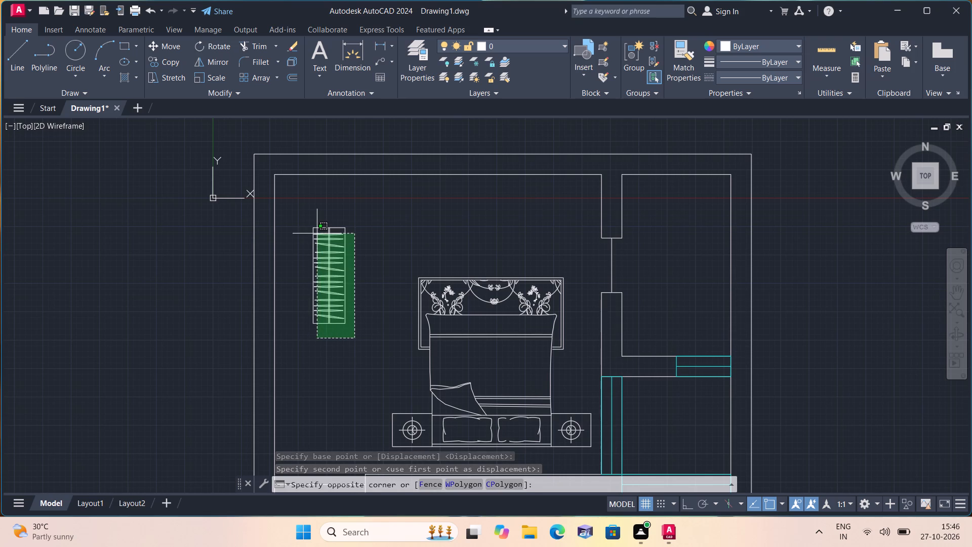
{"action": "left_click", "coordinate": [300, 211]}
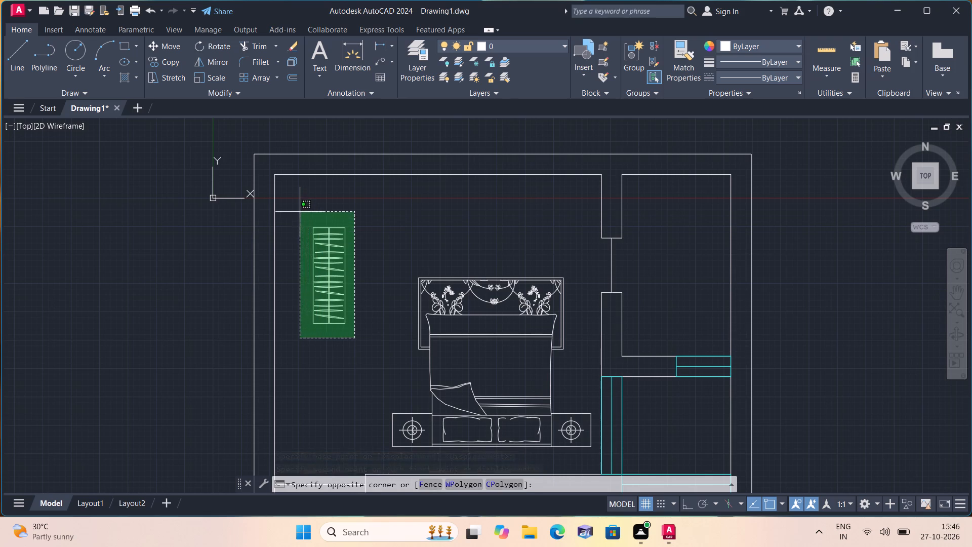
{"action": "left_click", "coordinate": [214, 75]}
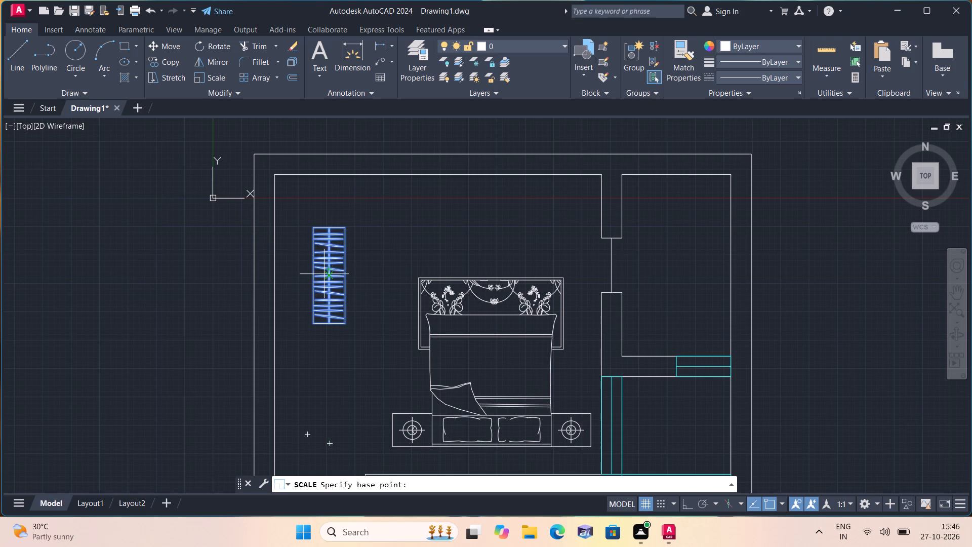
{"action": "left_click", "coordinate": [327, 282]}
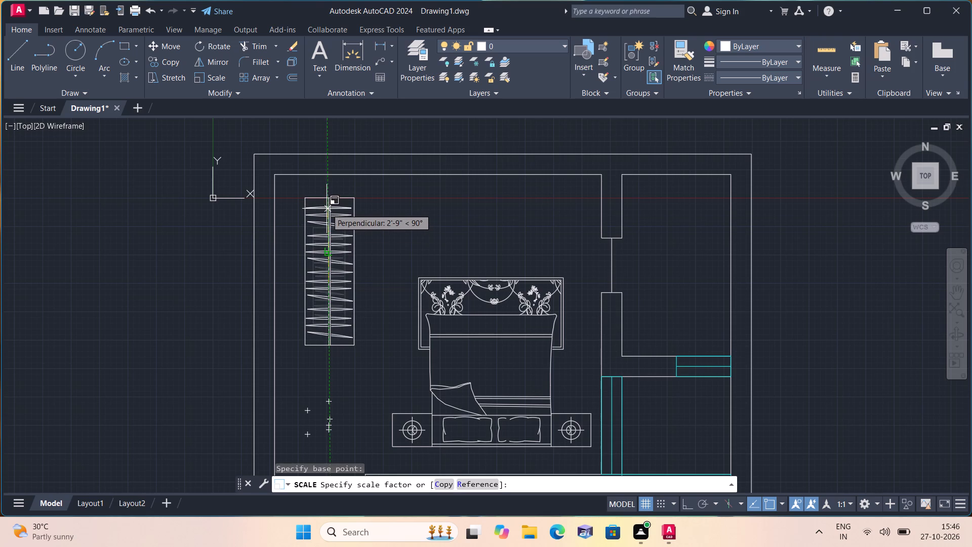
{"action": "left_click", "coordinate": [327, 209]}
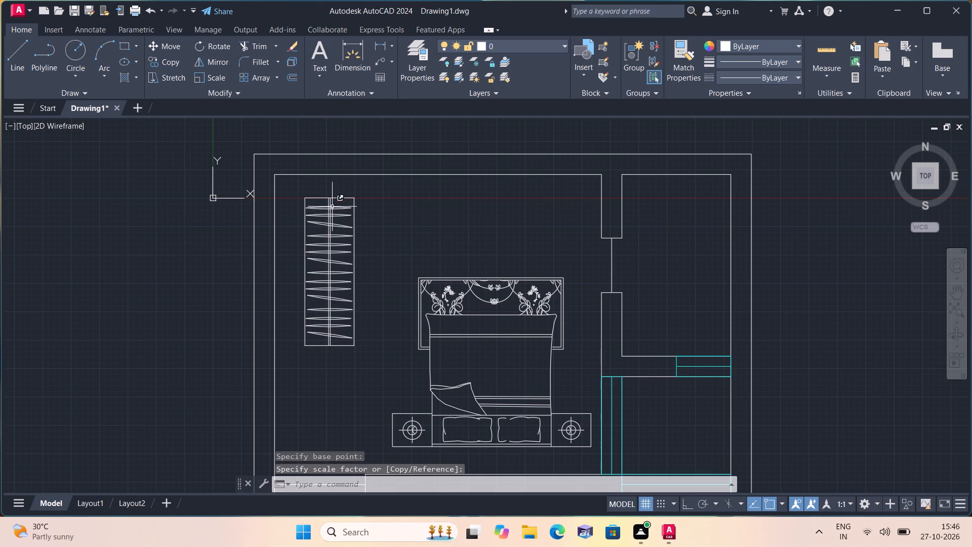
Move the enlarged wardrobe by its top-left corner onto the inner north-west corner of the top bedroom.
{"action": "left_click", "coordinate": [166, 44]}
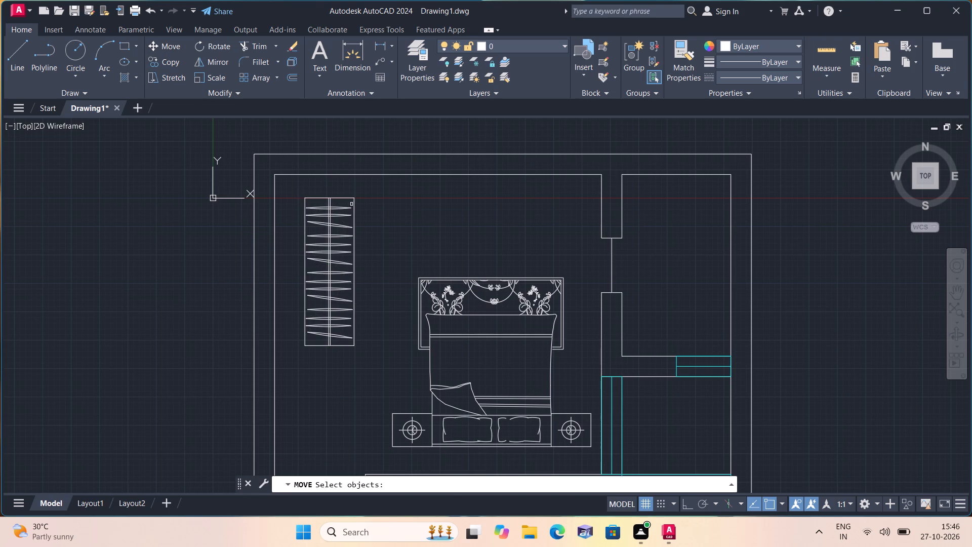
{"action": "key", "text": "Escape"}
{"action": "scroll", "coordinate": [360, 209], "scroll_direction": "up", "scroll_amount": 1}
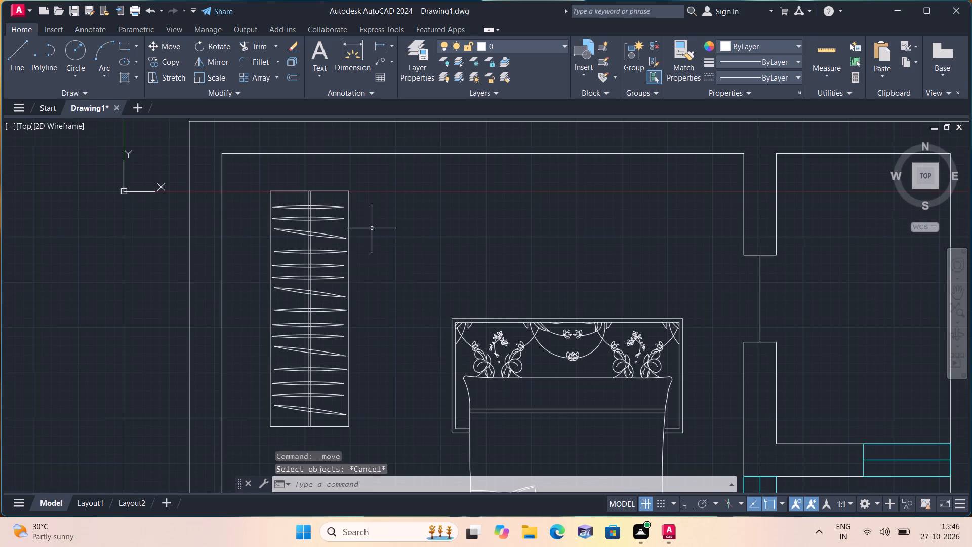
{"action": "left_click", "coordinate": [366, 441]}
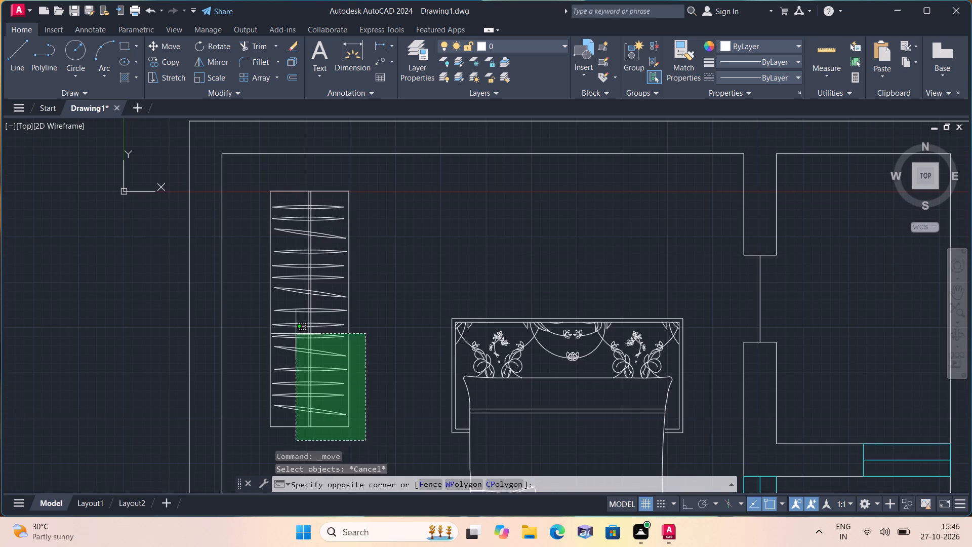
{"action": "left_click", "coordinate": [254, 174]}
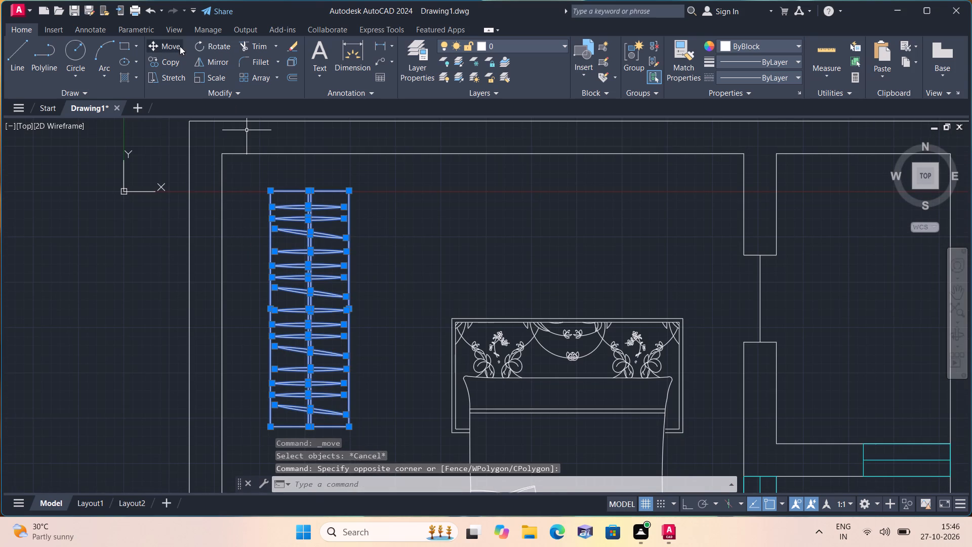
{"action": "left_click", "coordinate": [165, 45]}
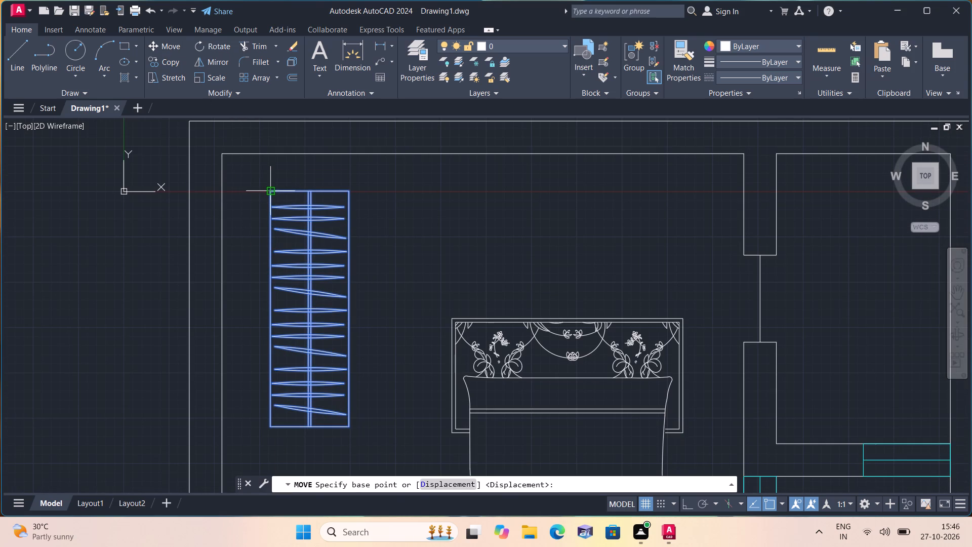
{"action": "left_click", "coordinate": [271, 189]}
{"action": "left_click", "coordinate": [223, 152]}
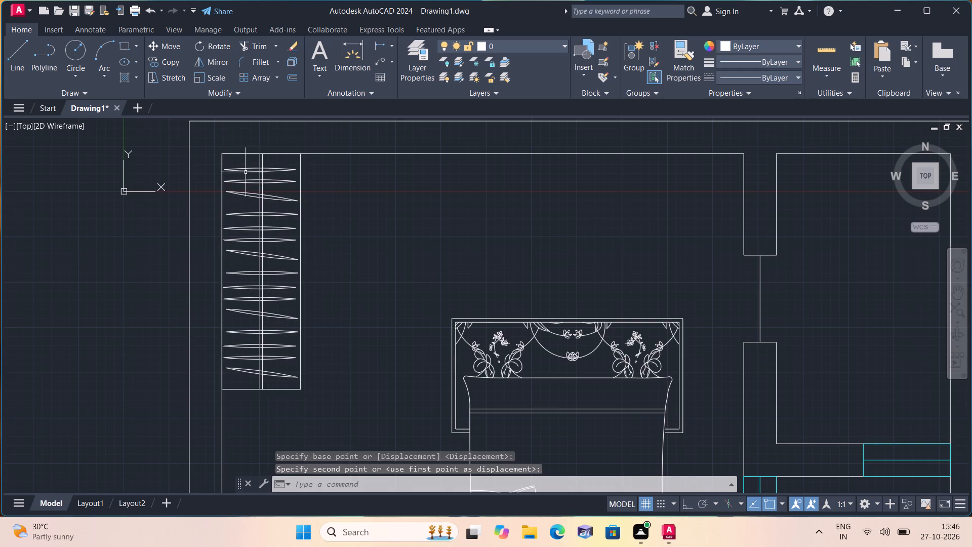
Copy the complete top-bedroom wardrobe by its bottom-right corner onto the inner south-east corner of the second bedroom, beside the small sofa.
{"action": "middle_click_drag", "start_coordinate": [290, 203], "coordinate": [365, 200]}
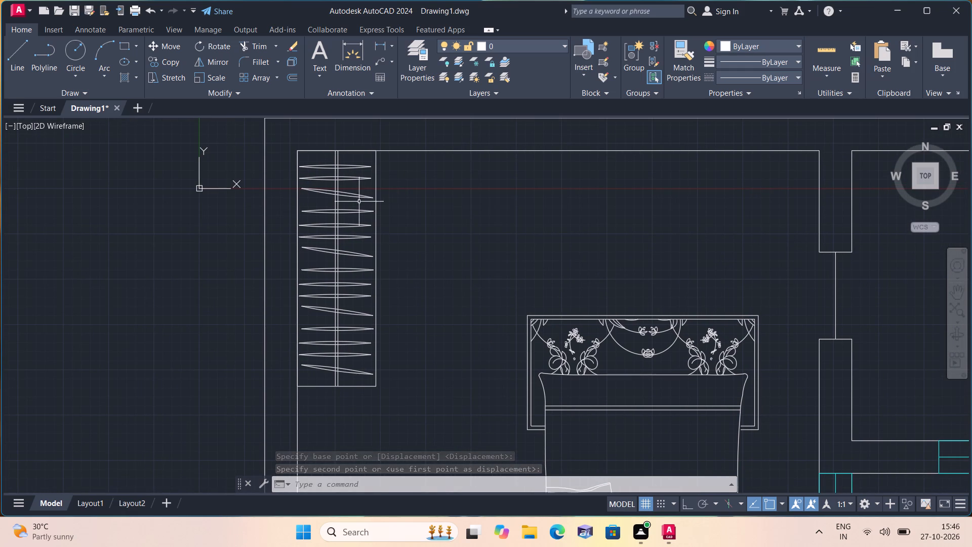
{"action": "left_click", "coordinate": [405, 383]}
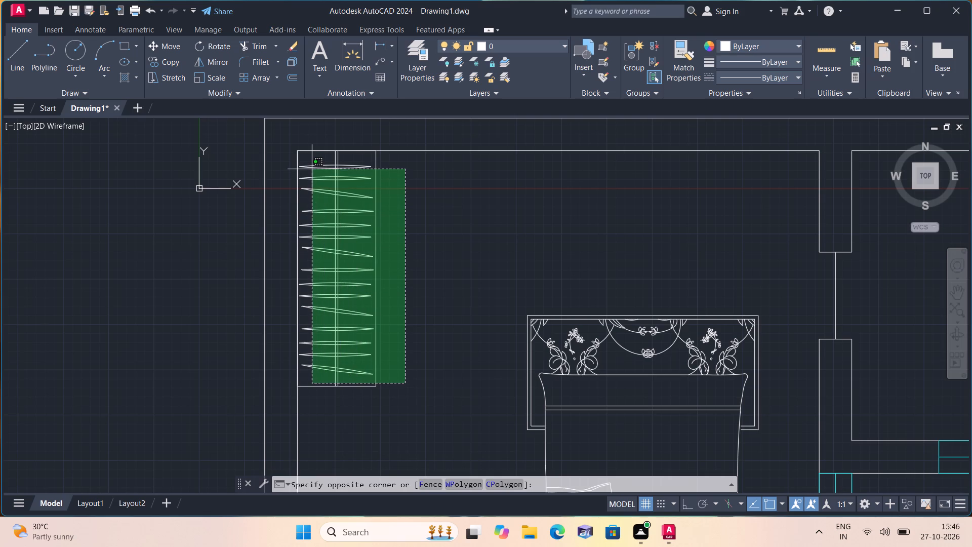
{"action": "scroll", "coordinate": [305, 162], "scroll_direction": "up", "scroll_amount": 1}
{"action": "left_click", "coordinate": [303, 154]}
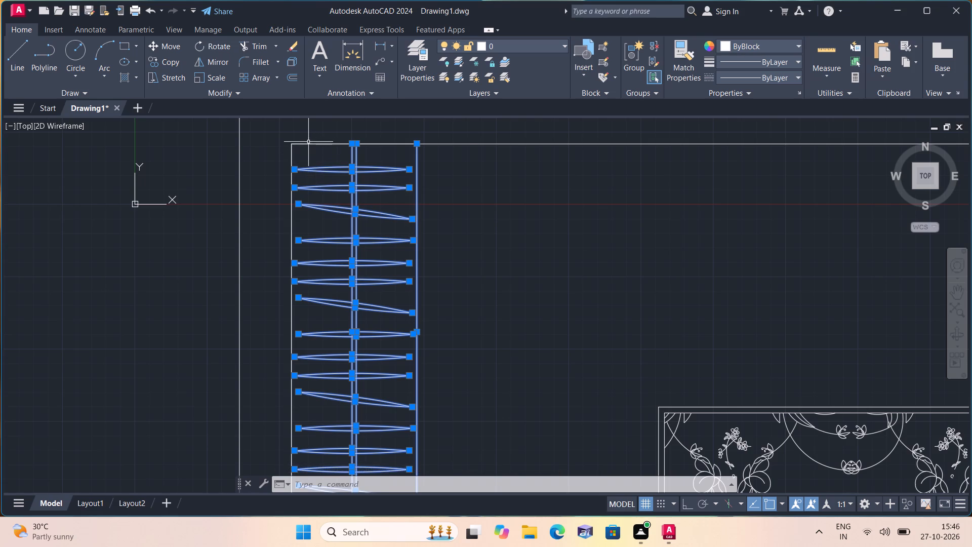
{"action": "left_click", "coordinate": [311, 148]}
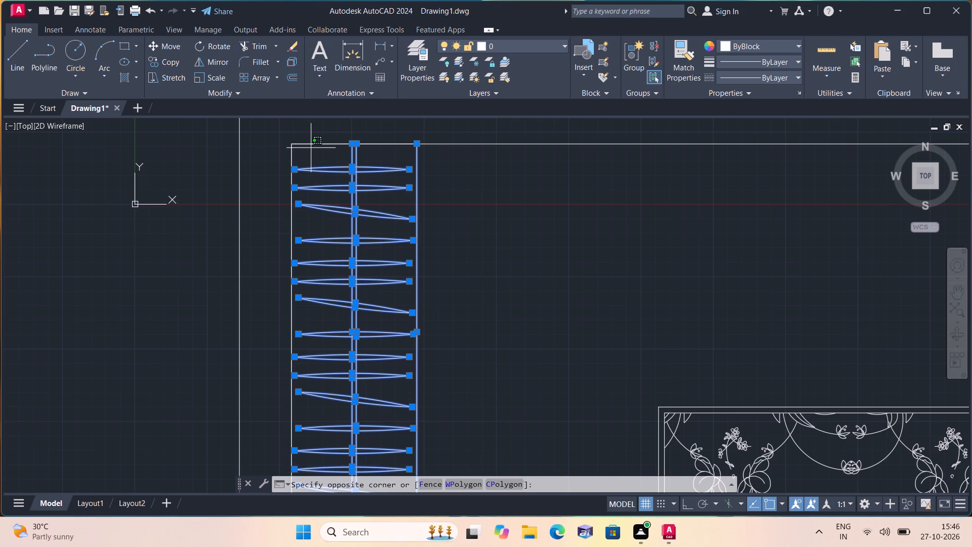
{"action": "left_click", "coordinate": [313, 152]}
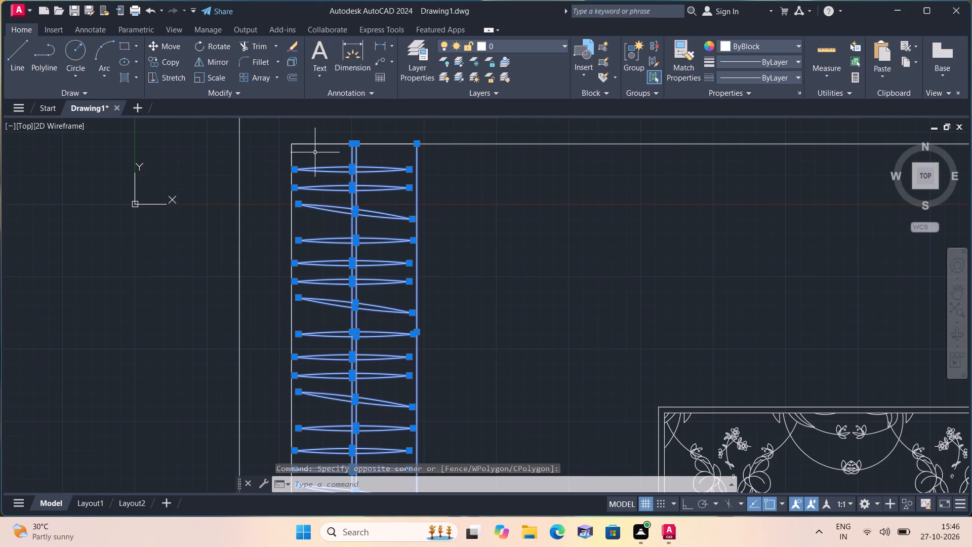
{"action": "scroll", "coordinate": [328, 145], "scroll_direction": "up", "scroll_amount": 1}
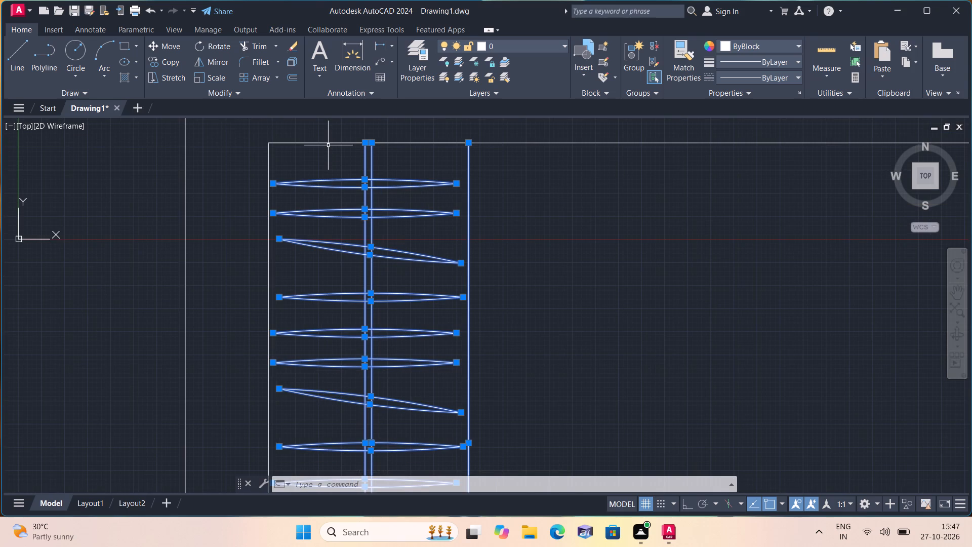
{"action": "left_click", "coordinate": [328, 143]}
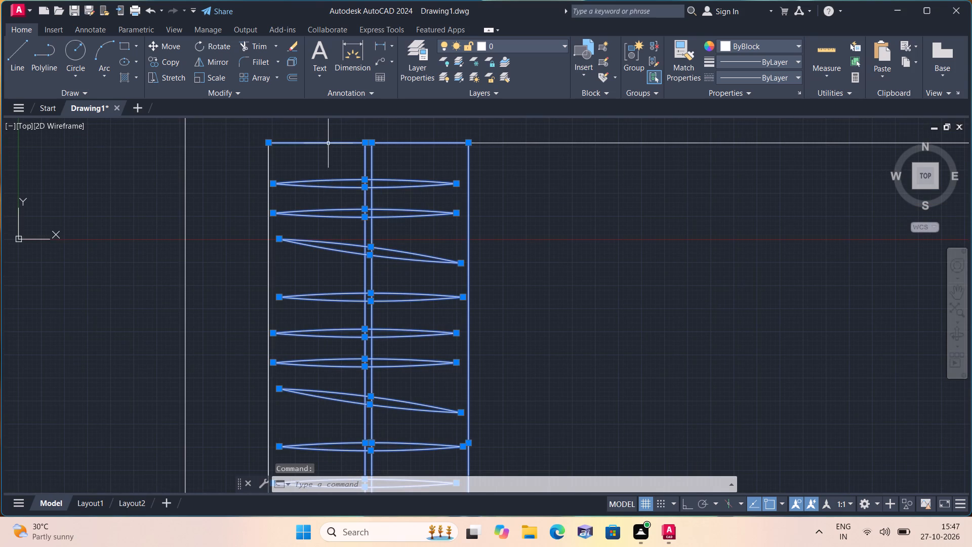
{"action": "left_click", "coordinate": [268, 161]}
{"action": "scroll", "coordinate": [303, 165], "scroll_direction": "down", "scroll_amount": 1}
{"action": "middle_click_drag", "start_coordinate": [303, 164], "coordinate": [315, 137]}
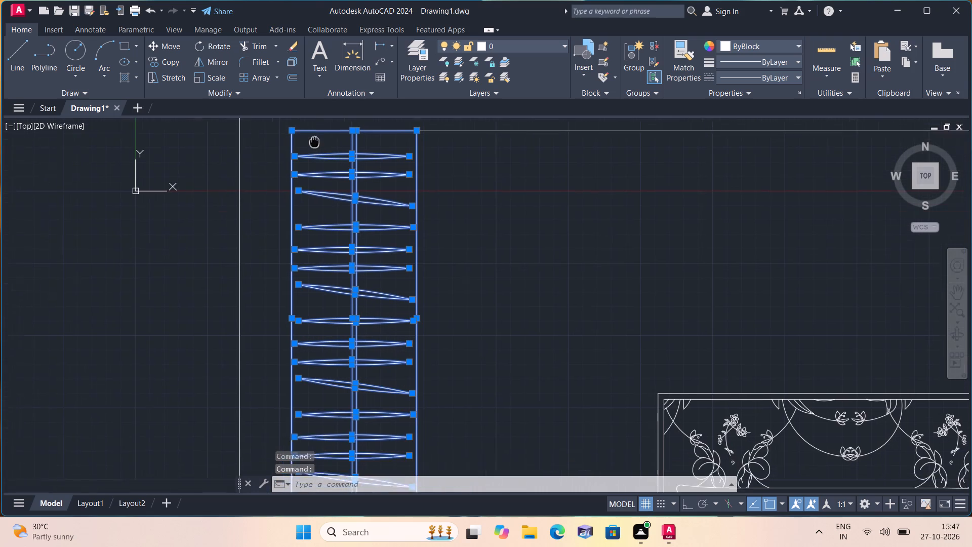
{"action": "middle_click_drag", "start_coordinate": [315, 137], "coordinate": [317, 130]}
{"action": "scroll", "coordinate": [318, 125], "scroll_direction": "down", "scroll_amount": 1}
{"action": "scroll", "coordinate": [383, 306], "scroll_direction": "up", "scroll_amount": 1}
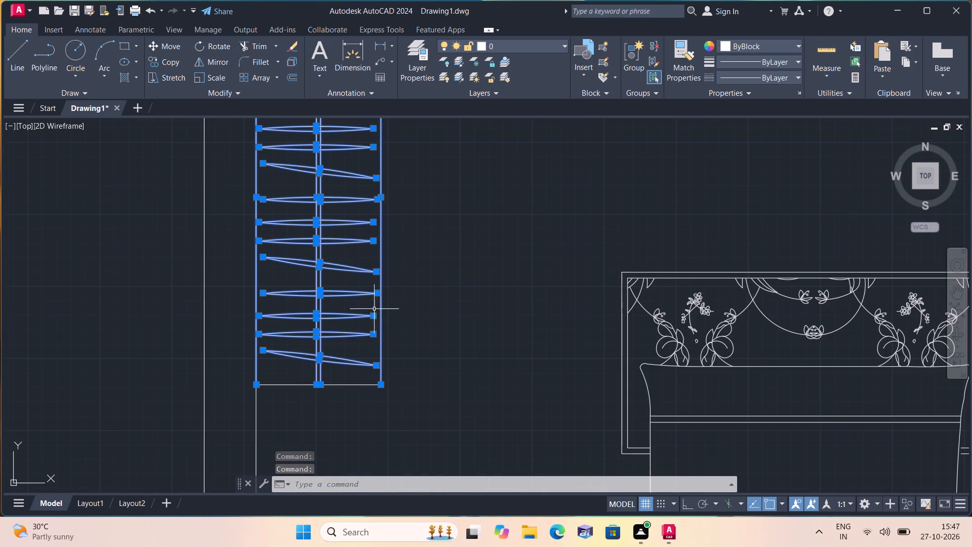
{"action": "left_click", "coordinate": [335, 385]}
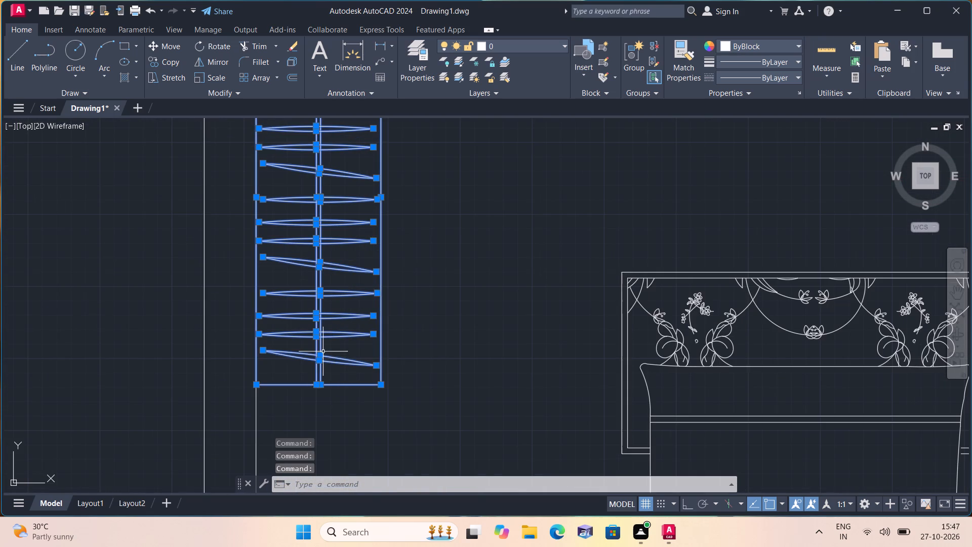
{"action": "left_click", "coordinate": [166, 59]}
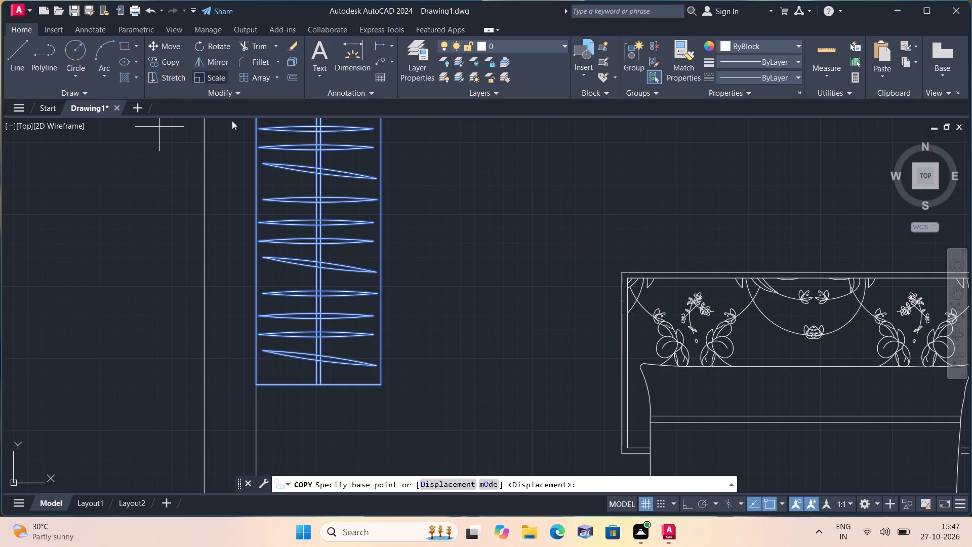
{"action": "left_click", "coordinate": [382, 382]}
{"action": "scroll", "coordinate": [389, 377], "scroll_direction": "down", "scroll_amount": 1}
{"action": "scroll", "coordinate": [562, 380], "scroll_direction": "down", "scroll_amount": 1}
{"action": "middle_click_drag", "start_coordinate": [566, 381], "coordinate": [367, 252]}
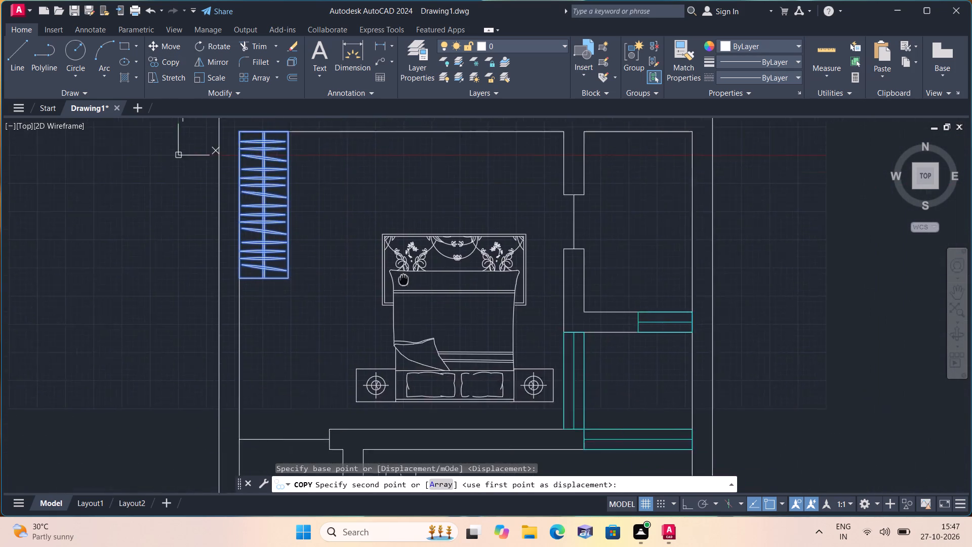
{"action": "scroll", "coordinate": [364, 250], "scroll_direction": "down", "scroll_amount": 1}
{"action": "middle_click_drag", "start_coordinate": [367, 252], "coordinate": [362, 244]}
{"action": "middle_click_drag", "start_coordinate": [509, 373], "coordinate": [448, 237]}
{"action": "scroll", "coordinate": [453, 253], "scroll_direction": "down", "scroll_amount": 1}
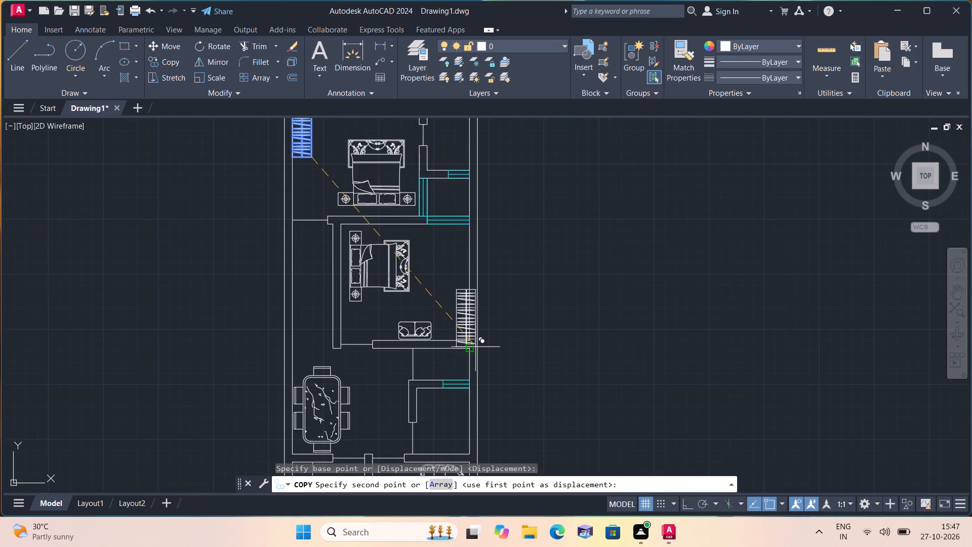
{"action": "scroll", "coordinate": [475, 346], "scroll_direction": "up", "scroll_amount": 2}
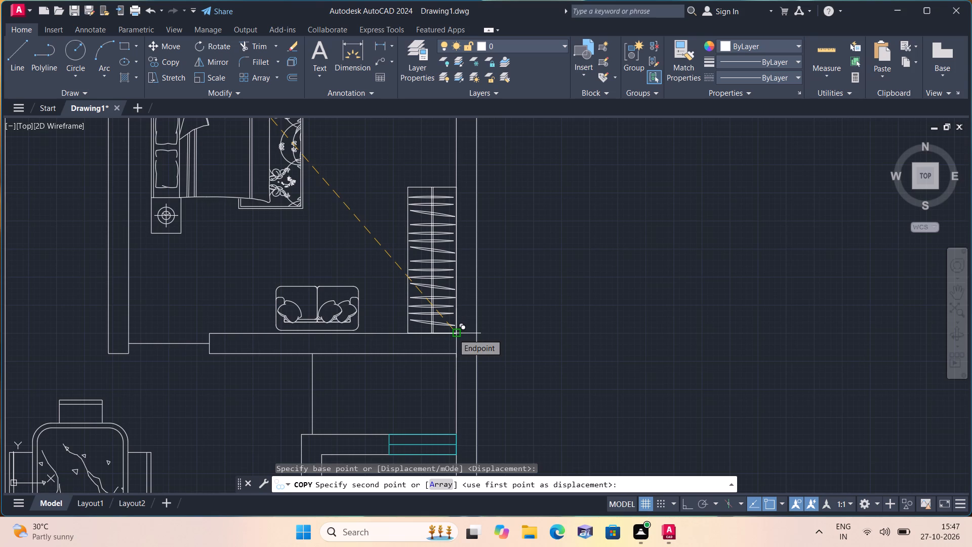
{"action": "left_click", "coordinate": [453, 334]}
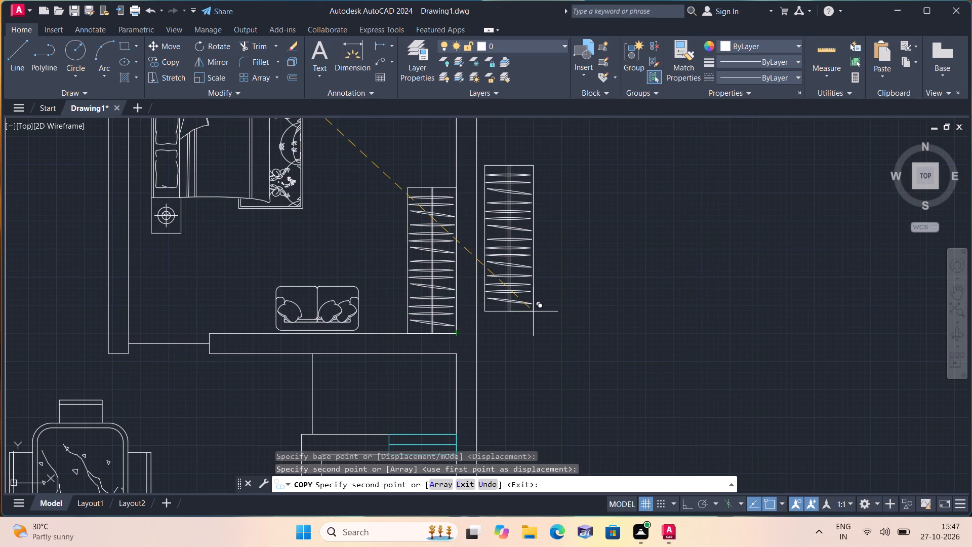
{"action": "key", "text": "Escape"}
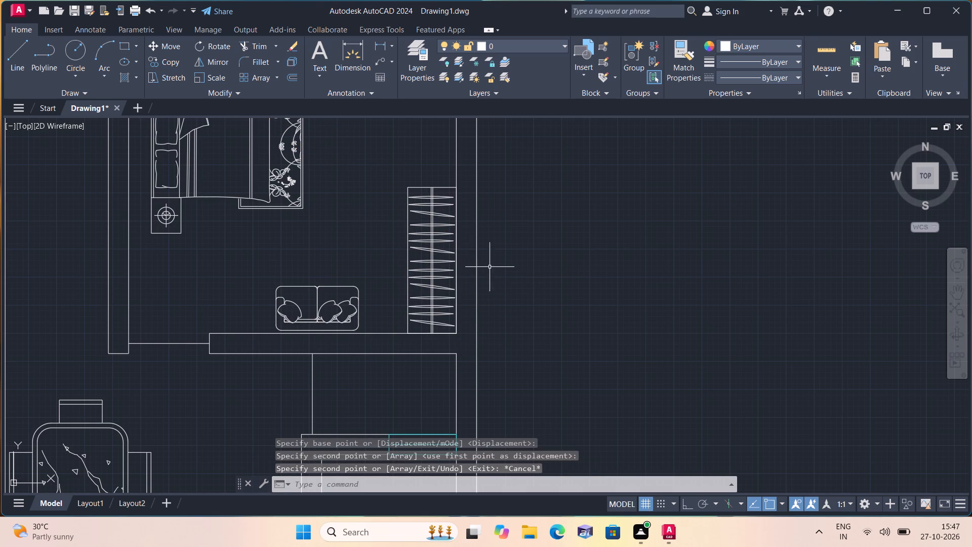
Move the oversized toilet block from far east of the drawing to just east of the floor plan.
{"action": "scroll", "coordinate": [470, 185], "scroll_direction": "down", "scroll_amount": 1}
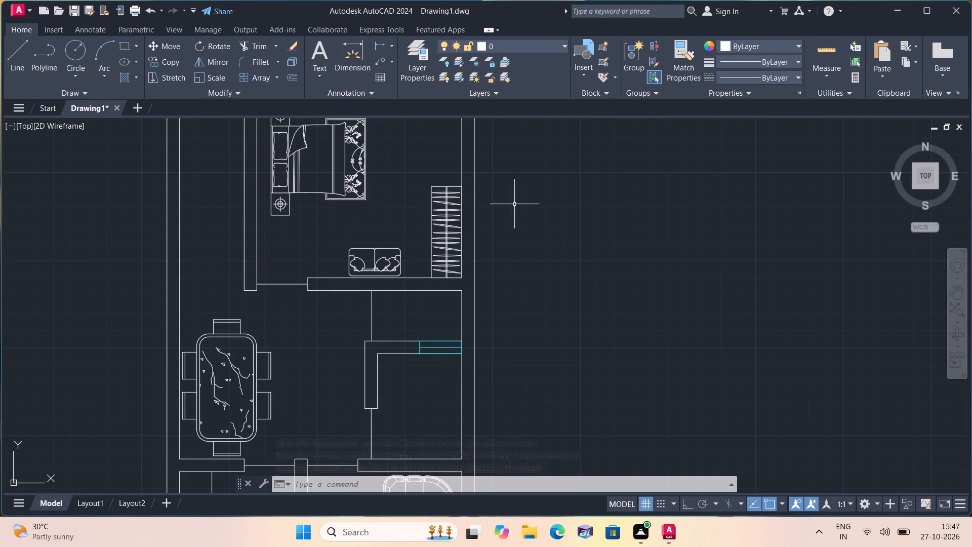
{"action": "middle_click_drag", "start_coordinate": [514, 204], "coordinate": [525, 255]}
{"action": "scroll", "coordinate": [526, 248], "scroll_direction": "down", "scroll_amount": 2}
{"action": "middle_click_drag", "start_coordinate": [574, 191], "coordinate": [494, 255]}
{"action": "scroll", "coordinate": [566, 195], "scroll_direction": "down", "scroll_amount": 1}
{"action": "scroll", "coordinate": [494, 255], "scroll_direction": "down", "scroll_amount": 1}
{"action": "middle_click_drag", "start_coordinate": [560, 209], "coordinate": [461, 228]}
{"action": "scroll", "coordinate": [557, 209], "scroll_direction": "down", "scroll_amount": 1}
{"action": "scroll", "coordinate": [461, 228], "scroll_direction": "down", "scroll_amount": 3}
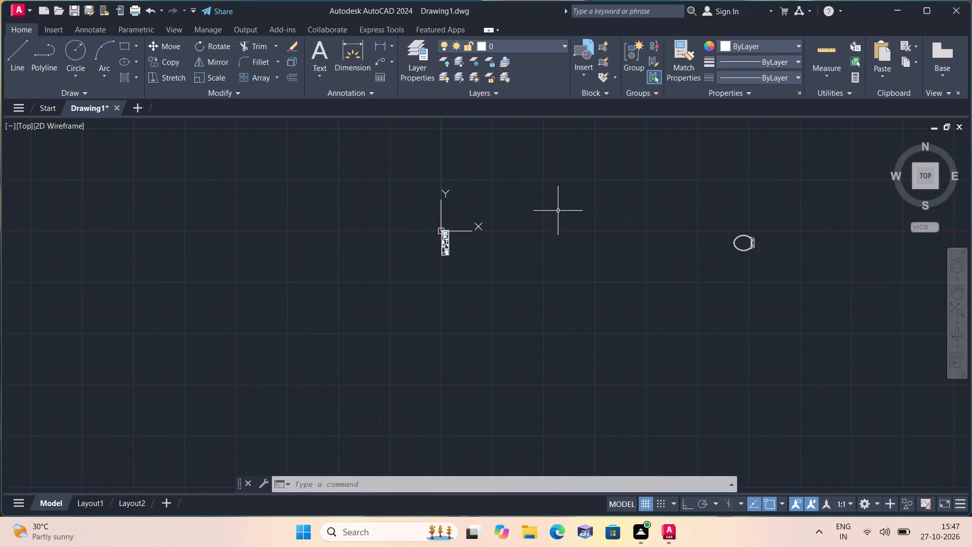
{"action": "middle_click_drag", "start_coordinate": [588, 202], "coordinate": [512, 226]}
{"action": "left_click_drag", "start_coordinate": [691, 304], "coordinate": [663, 261]}
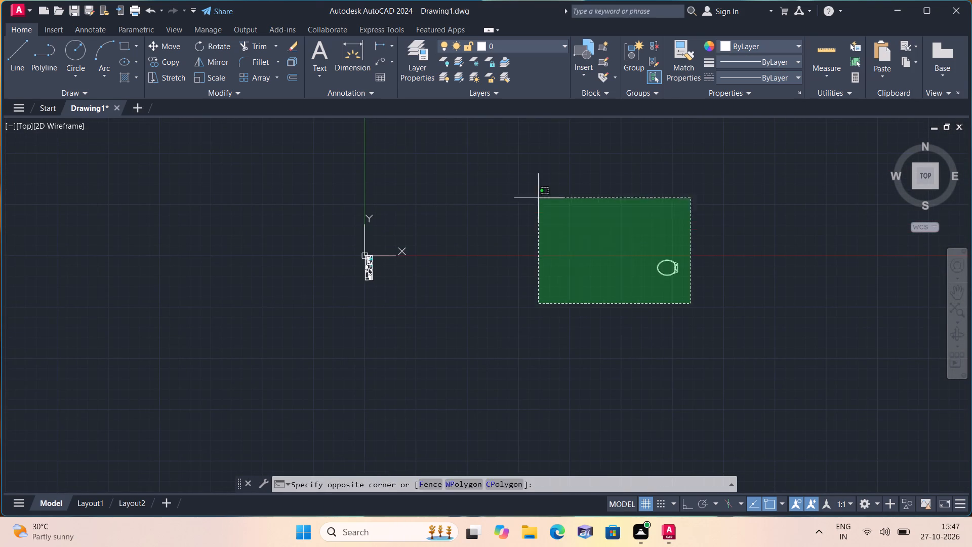
{"action": "left_click", "coordinate": [538, 198]}
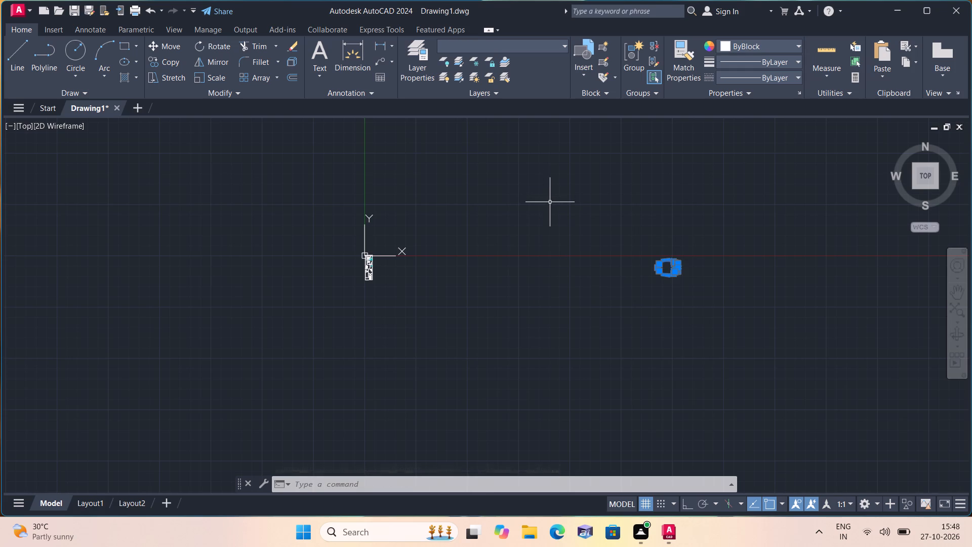
{"action": "left_click", "coordinate": [167, 45]}
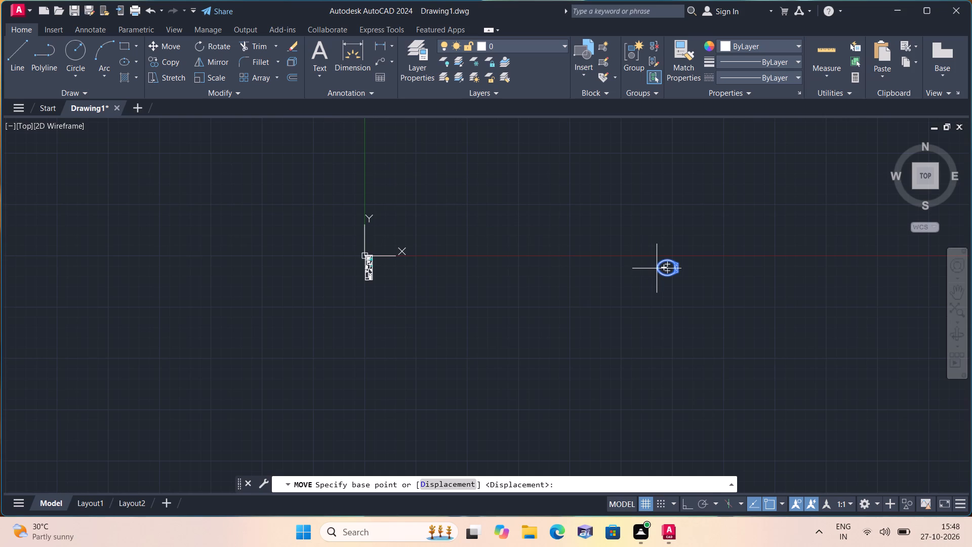
{"action": "left_click", "coordinate": [672, 267]}
{"action": "scroll", "coordinate": [506, 301], "scroll_direction": "up", "scroll_amount": 2}
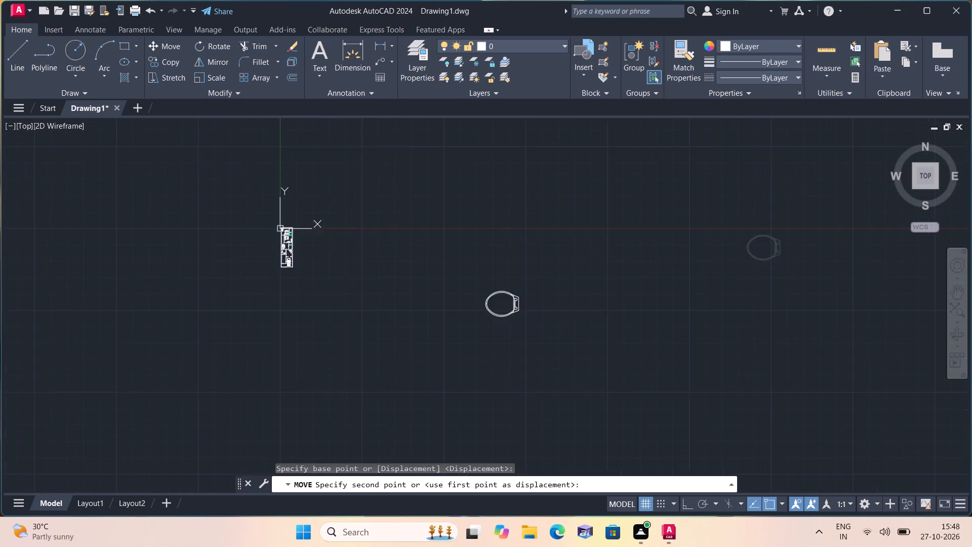
{"action": "scroll", "coordinate": [244, 186], "scroll_direction": "up", "scroll_amount": 1}
{"action": "middle_click_drag", "start_coordinate": [246, 197], "coordinate": [521, 248]}
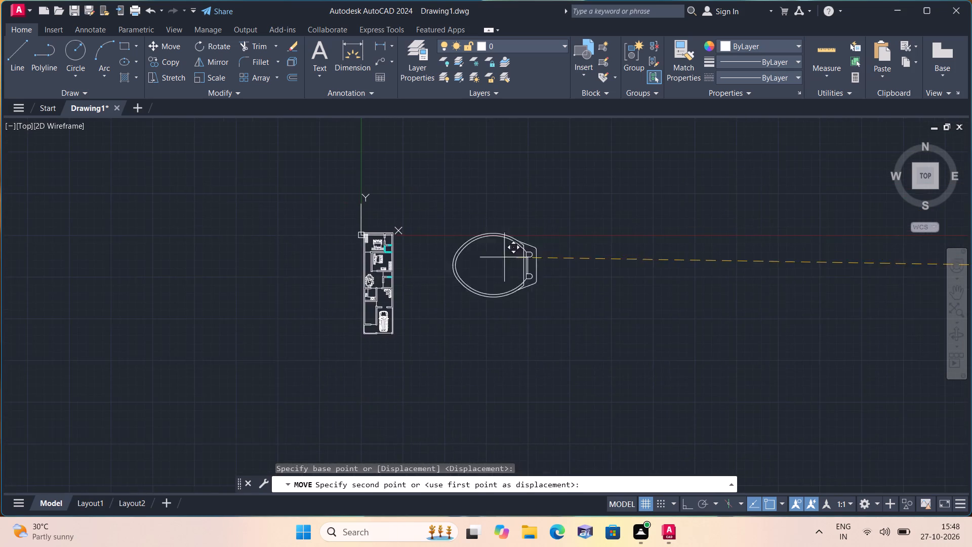
{"action": "scroll", "coordinate": [449, 260], "scroll_direction": "up", "scroll_amount": 3}
{"action": "left_click", "coordinate": [447, 237]}
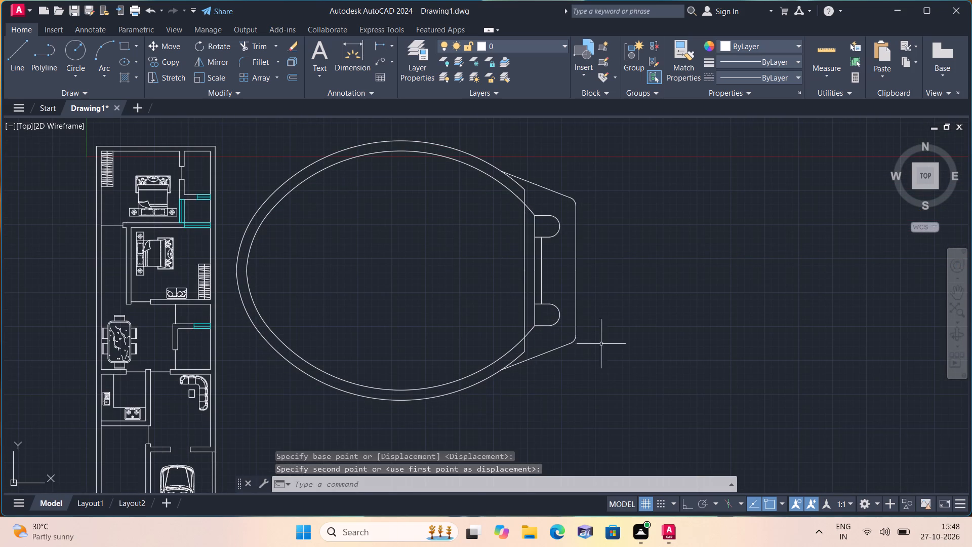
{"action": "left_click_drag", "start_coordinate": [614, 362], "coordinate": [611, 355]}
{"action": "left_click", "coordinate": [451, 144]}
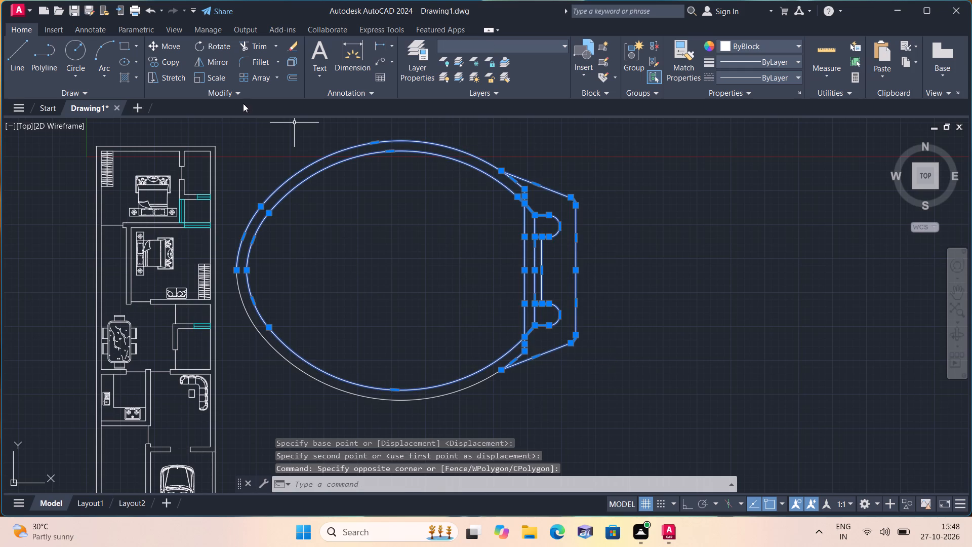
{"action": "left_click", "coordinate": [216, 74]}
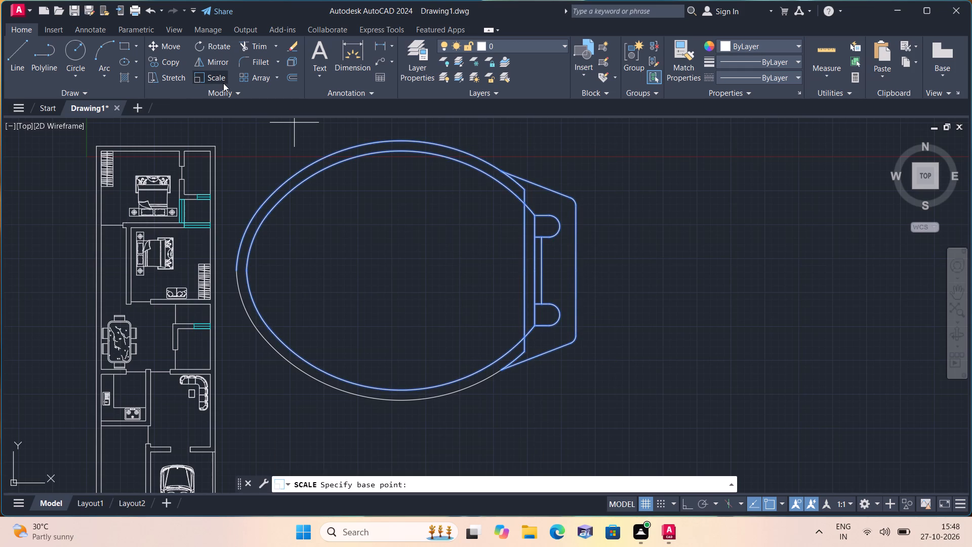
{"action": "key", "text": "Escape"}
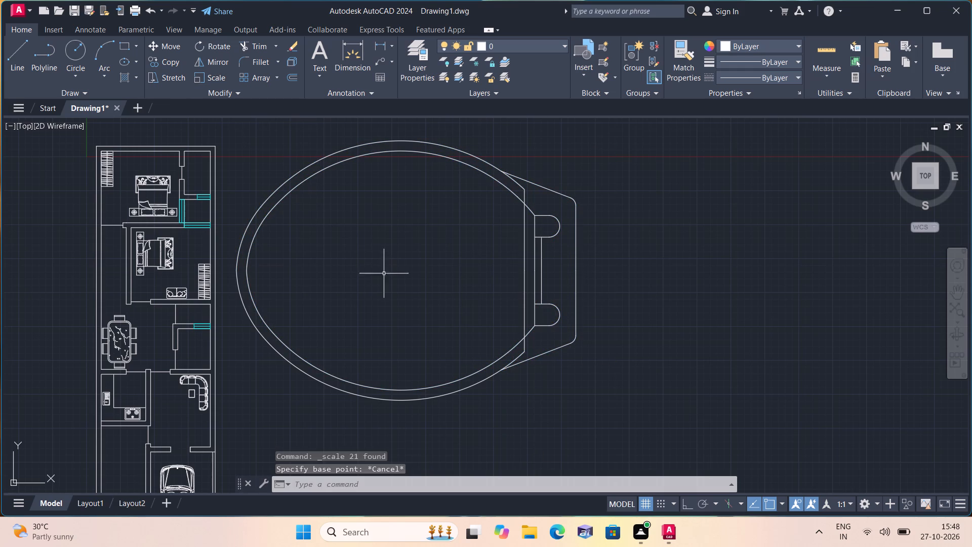
Scale the whole toilet block down to about one-twentieth of its size, about a point inside its bowl.
{"action": "left_click", "coordinate": [594, 375]}
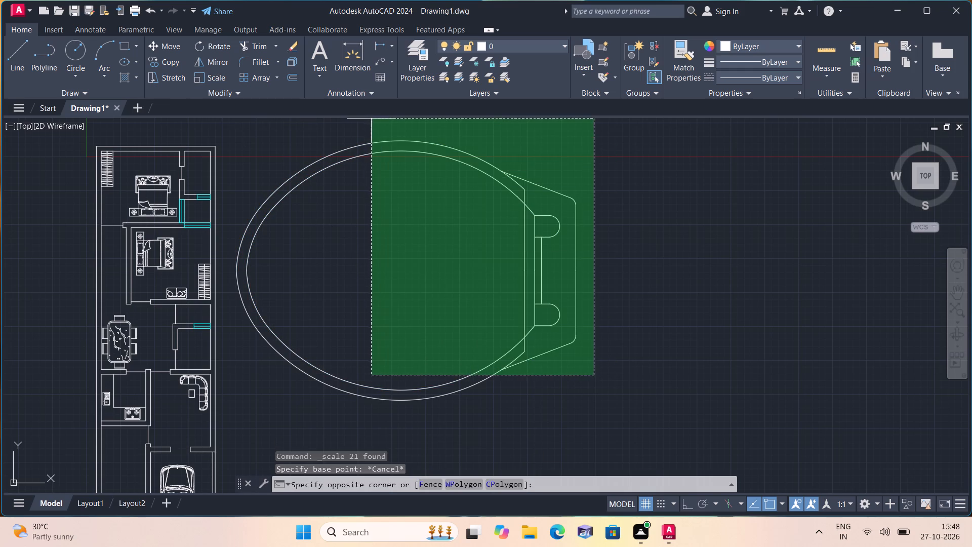
{"action": "left_click", "coordinate": [380, 182]}
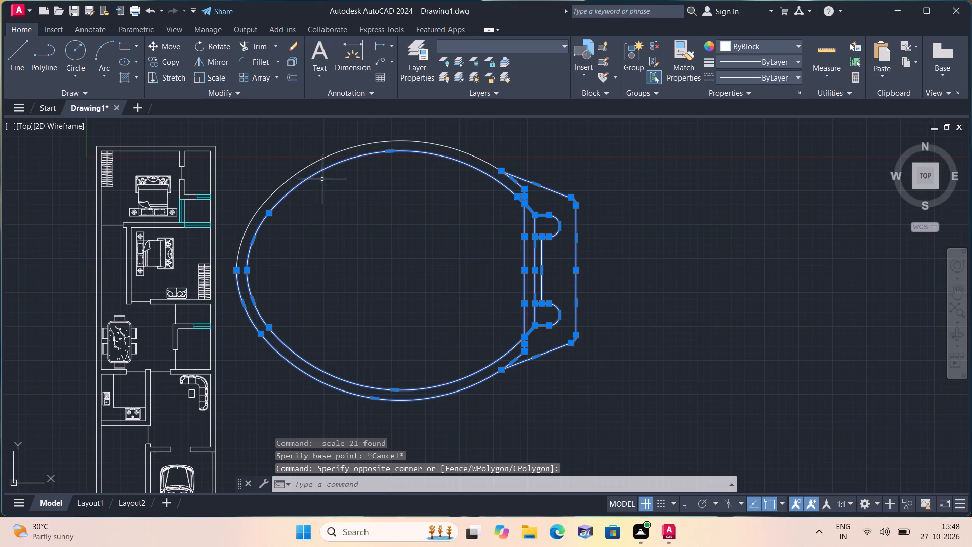
{"action": "left_click", "coordinate": [325, 188]}
{"action": "left_click", "coordinate": [289, 150]}
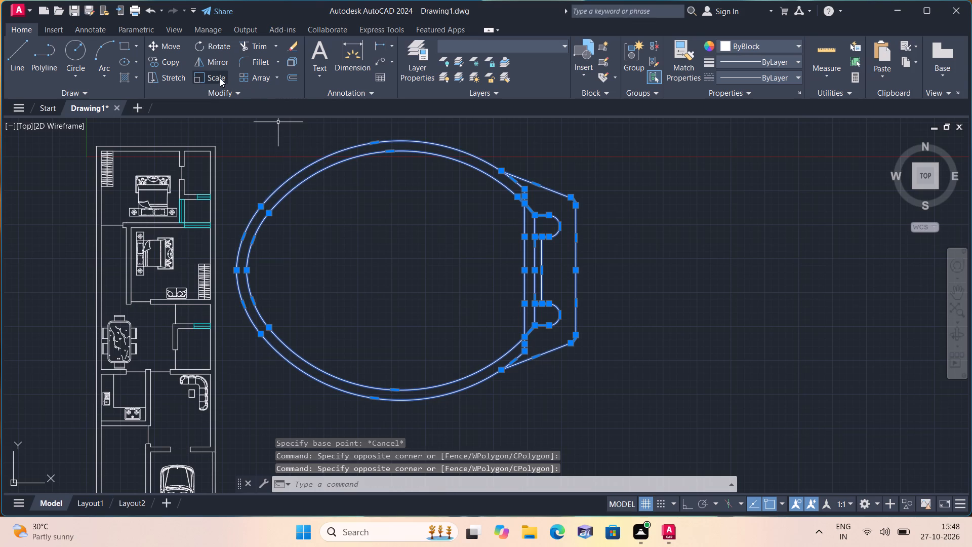
{"action": "left_click", "coordinate": [213, 75]}
{"action": "left_click", "coordinate": [294, 245]}
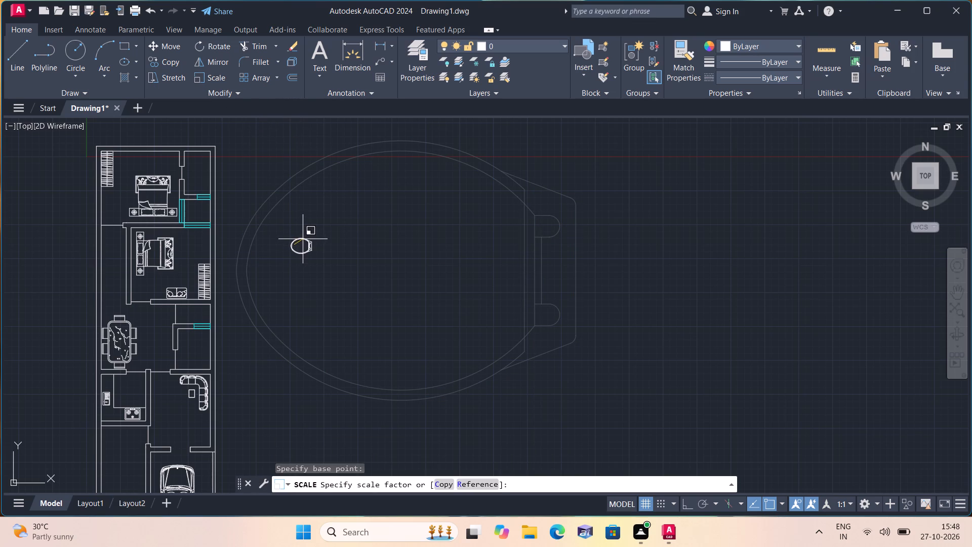
{"action": "left_click", "coordinate": [298, 238]}
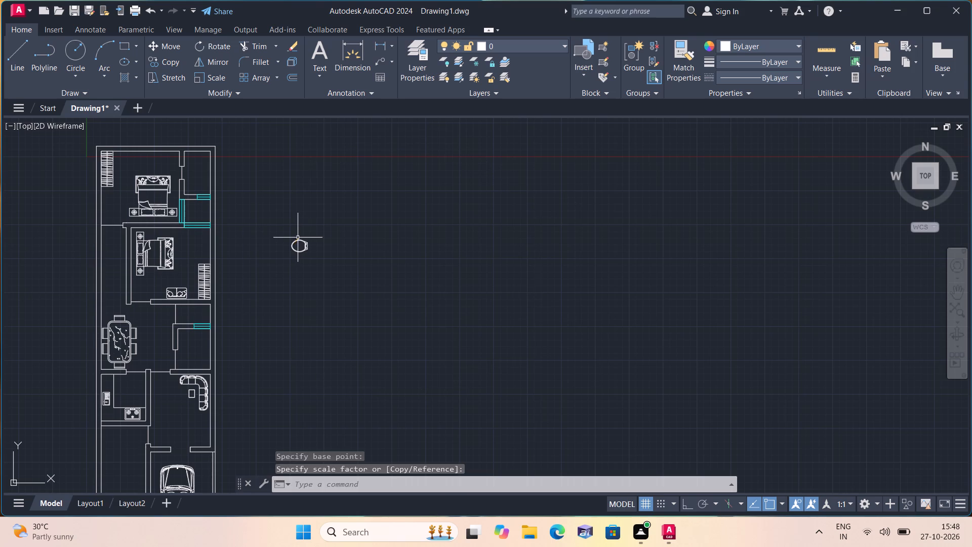
Move the whole toilet block from east of the floor plan into the top bedroom's bathroom in the north-east corner.
{"action": "scroll", "coordinate": [299, 240], "scroll_direction": "up", "scroll_amount": 2}
{"action": "left_click_drag", "start_coordinate": [250, 221], "coordinate": [260, 222]}
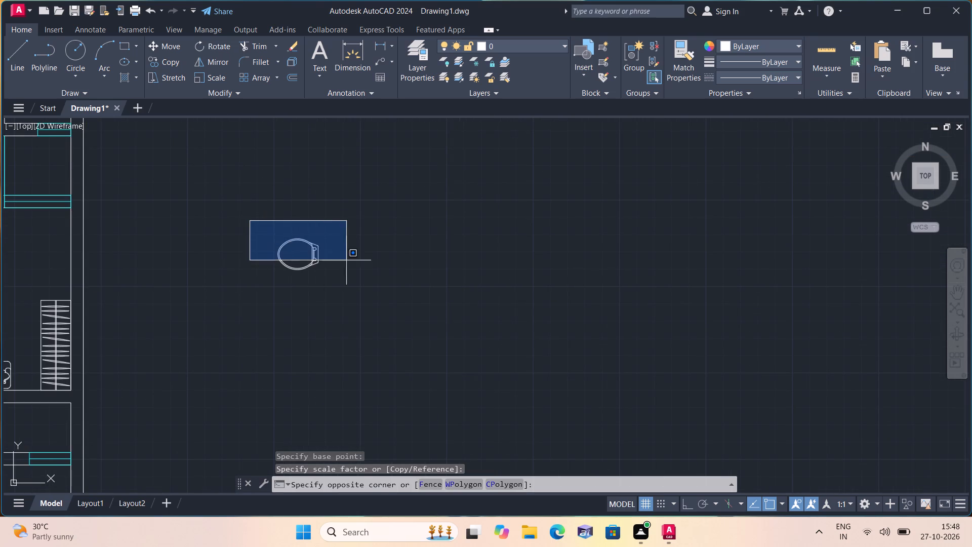
{"action": "left_click", "coordinate": [384, 292]}
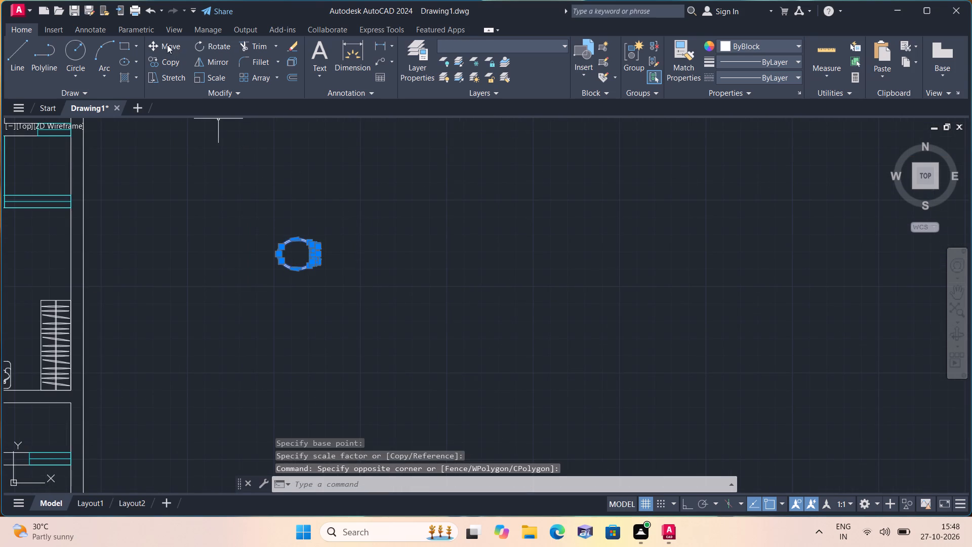
{"action": "left_click", "coordinate": [167, 45]}
{"action": "left_click", "coordinate": [303, 253]}
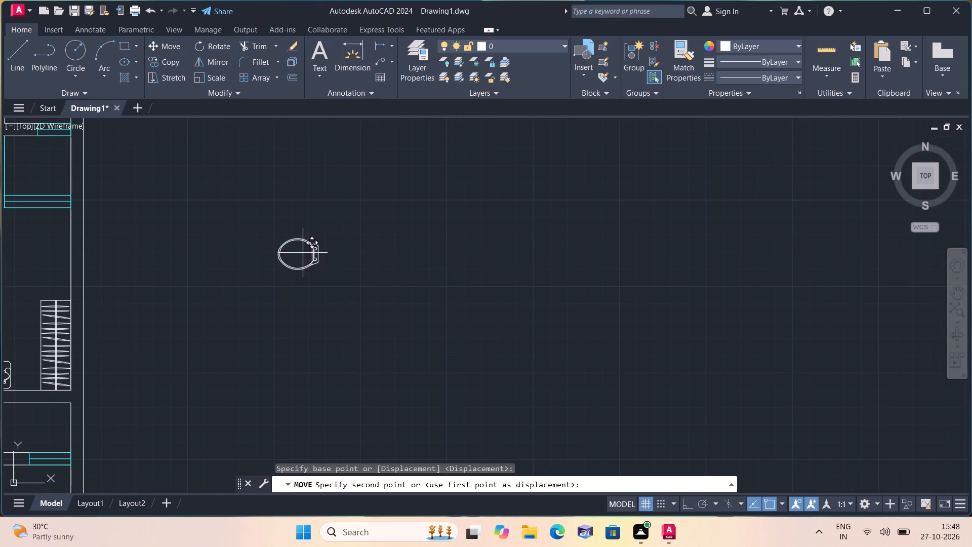
{"action": "scroll", "coordinate": [323, 180], "scroll_direction": "down", "scroll_amount": 1}
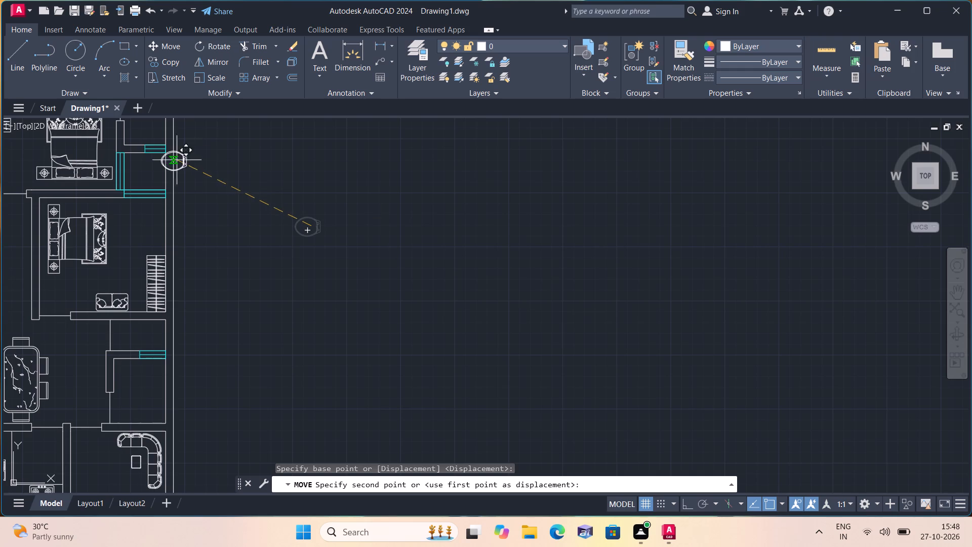
{"action": "middle_click_drag", "start_coordinate": [159, 165], "coordinate": [397, 279]}
{"action": "scroll", "coordinate": [389, 248], "scroll_direction": "up", "scroll_amount": 3}
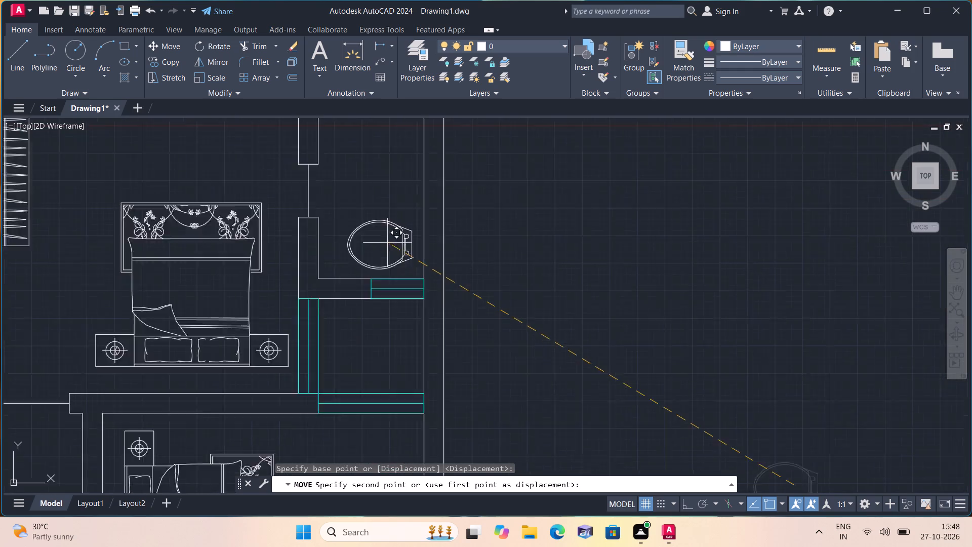
{"action": "left_click", "coordinate": [386, 200]}
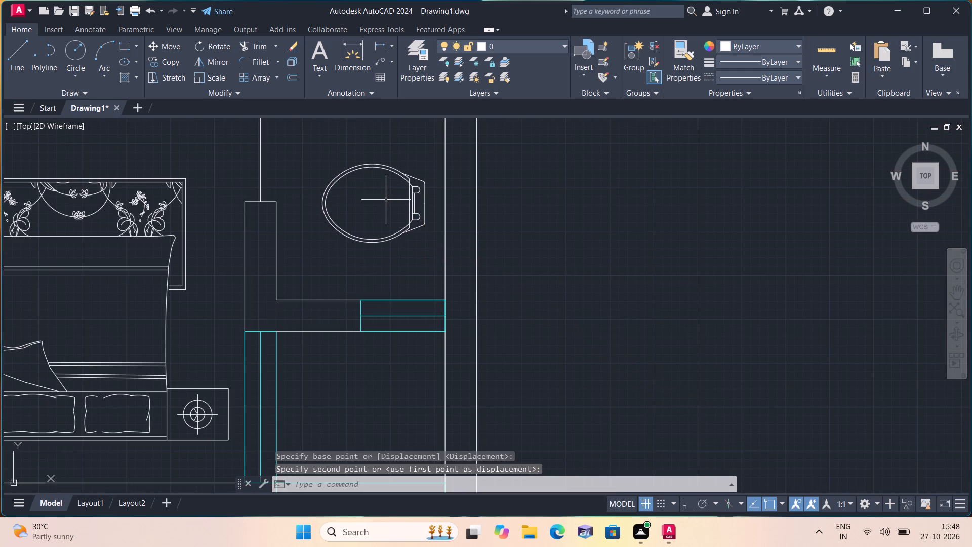
Scale the toilet block down to a little under two-thirds of its size, about a point inside its bowl.
{"action": "scroll", "coordinate": [386, 200], "scroll_direction": "up", "scroll_amount": 2}
{"action": "left_click_drag", "start_coordinate": [491, 299], "coordinate": [485, 288]}
{"action": "middle_click_drag", "start_coordinate": [397, 173], "coordinate": [396, 172]}
{"action": "scroll", "coordinate": [397, 173], "scroll_direction": "down", "scroll_amount": 1}
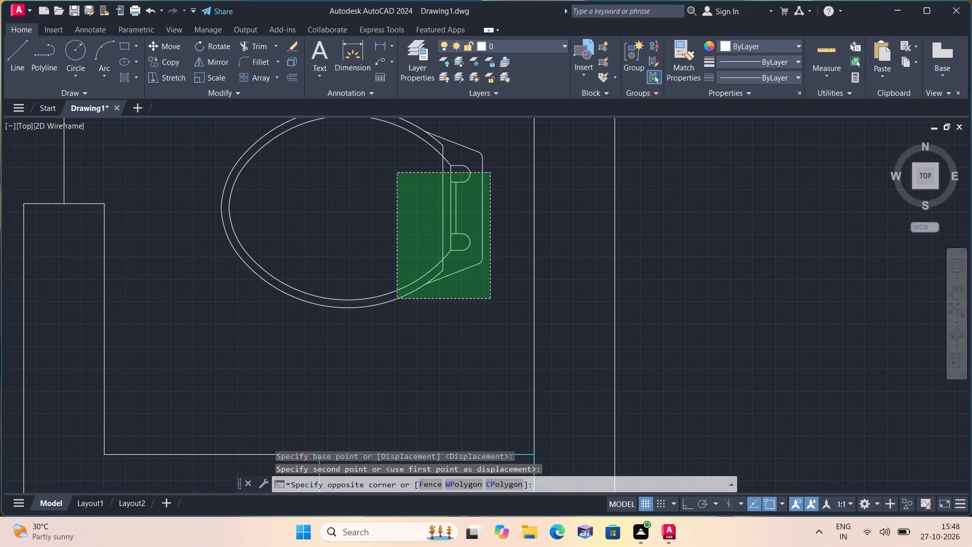
{"action": "middle_click_drag", "start_coordinate": [396, 172], "coordinate": [422, 233]}
{"action": "left_click", "coordinate": [368, 150]}
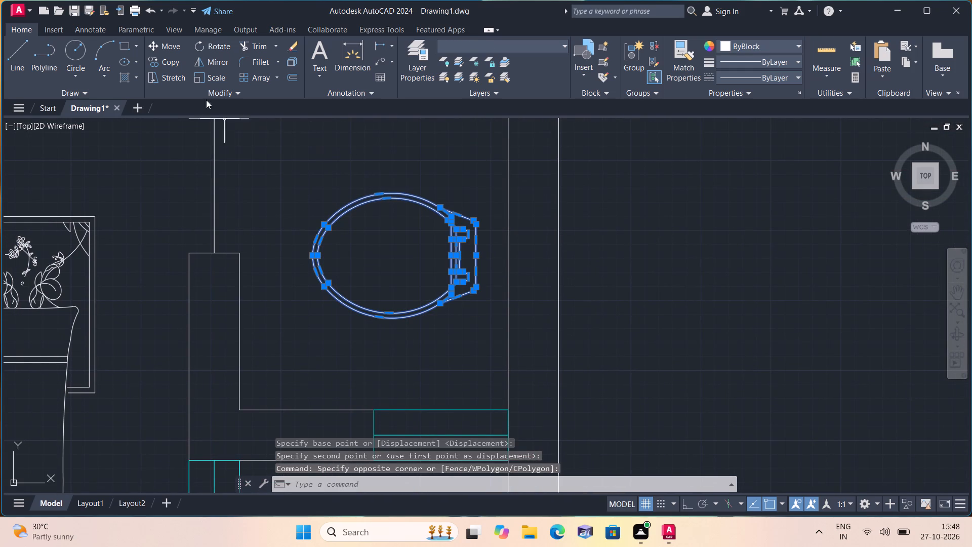
{"action": "left_click", "coordinate": [214, 75]}
{"action": "left_click", "coordinate": [383, 246]}
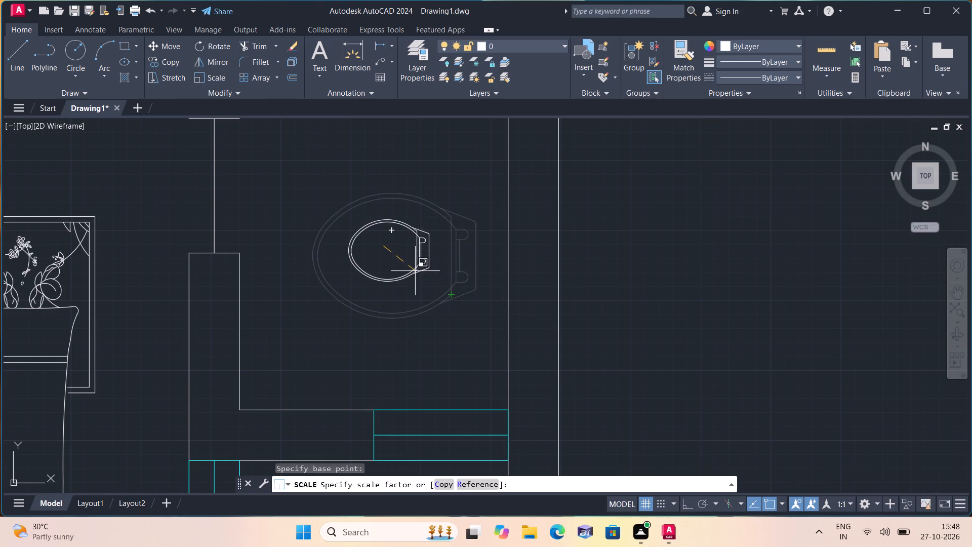
{"action": "left_click", "coordinate": [425, 277]}
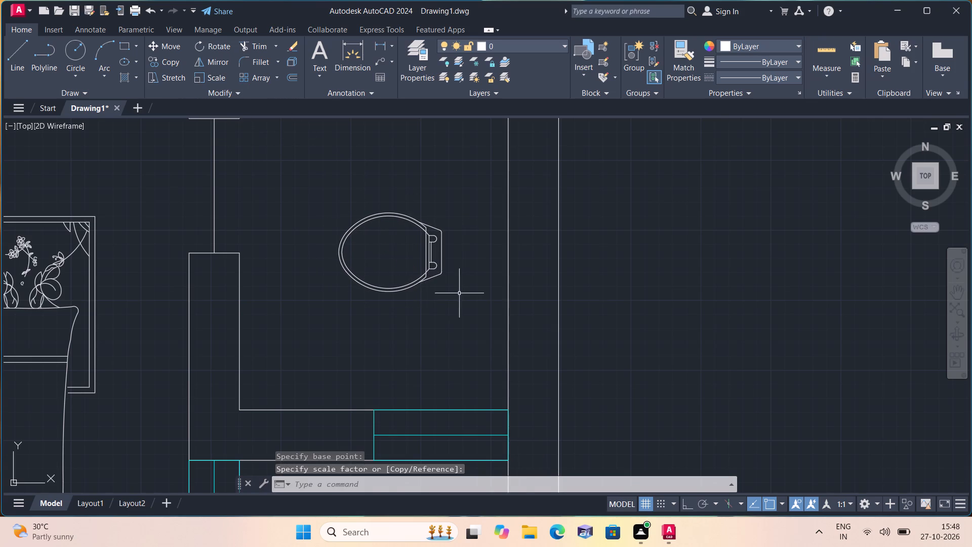
Move the reduced toilet so its tank sits just inside the bathroom's east wall, closer to the cyan window.
{"action": "left_click_drag", "start_coordinate": [468, 299], "coordinate": [461, 289]}
{"action": "left_click", "coordinate": [358, 182]}
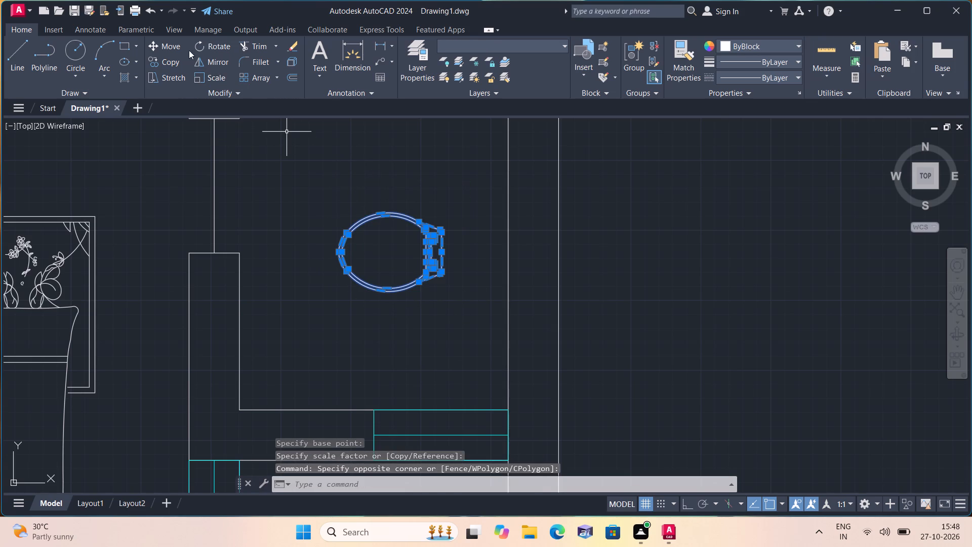
{"action": "left_click", "coordinate": [167, 42]}
{"action": "left_click", "coordinate": [386, 252]}
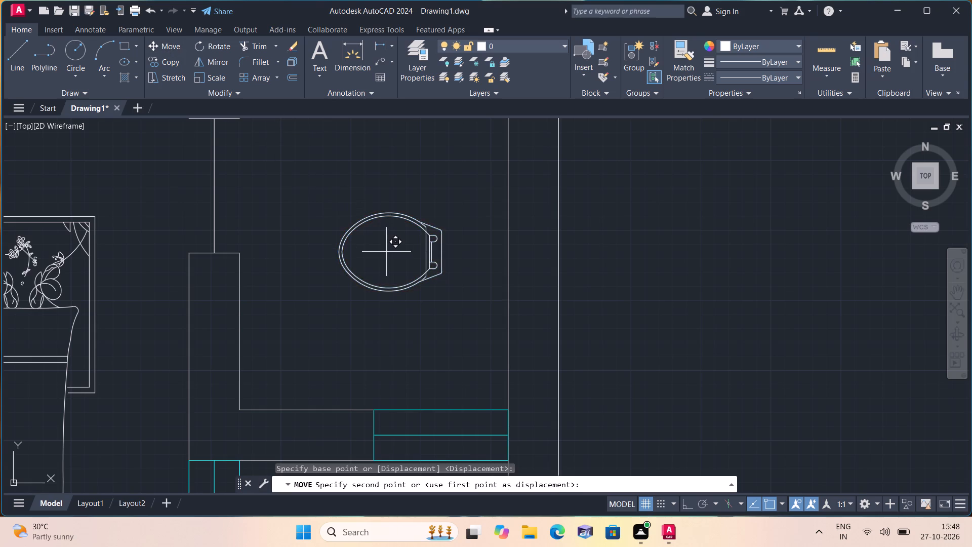
{"action": "left_click", "coordinate": [450, 296]}
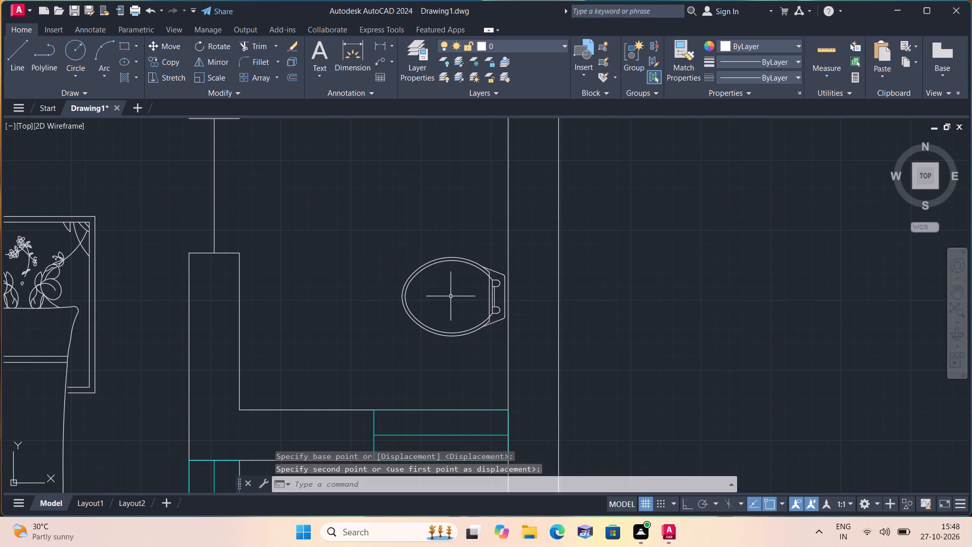
Copy the complete toilet from the top bathroom to the lower bathroom, beside the east wall just south of its cyan window.
{"action": "scroll", "coordinate": [480, 331], "scroll_direction": "up", "scroll_amount": 2}
{"action": "left_click", "coordinate": [532, 339]}
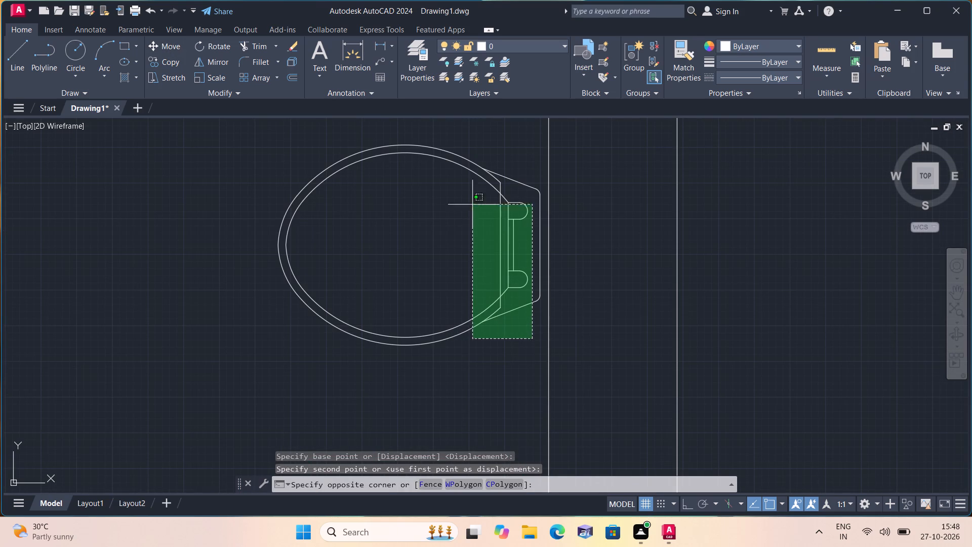
{"action": "left_click", "coordinate": [412, 142]}
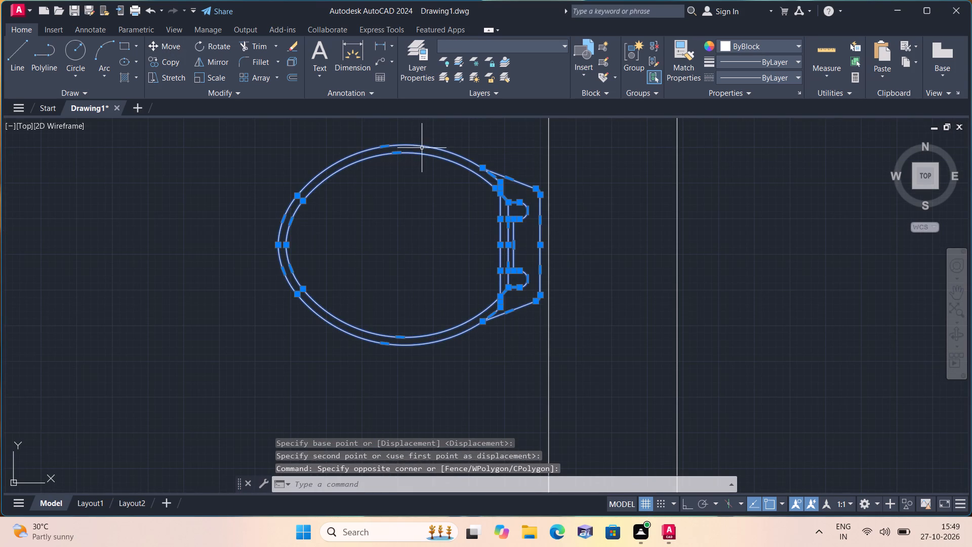
{"action": "left_click", "coordinate": [165, 57]}
{"action": "scroll", "coordinate": [301, 189], "scroll_direction": "down", "scroll_amount": 3}
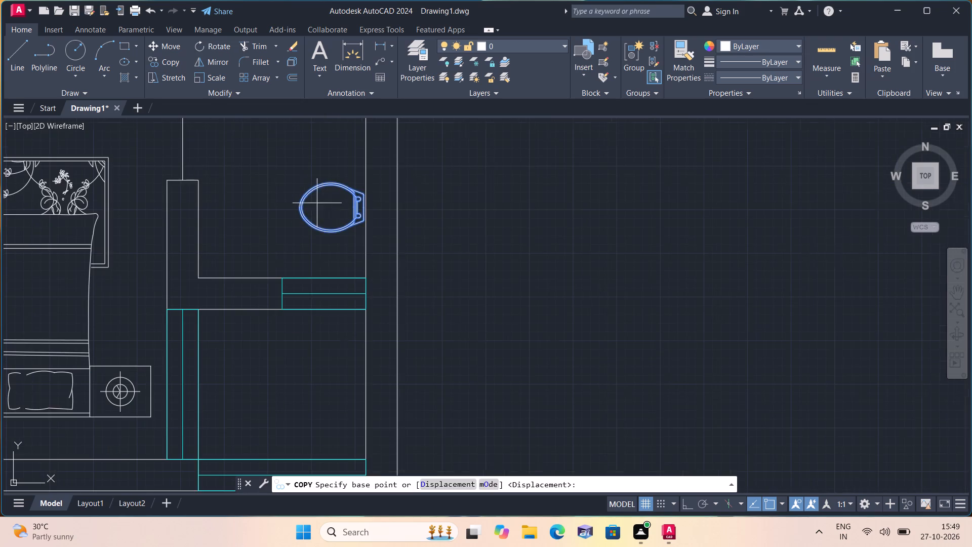
{"action": "left_click", "coordinate": [330, 208]}
{"action": "scroll", "coordinate": [330, 208], "scroll_direction": "down", "scroll_amount": 4}
{"action": "middle_click_drag", "start_coordinate": [337, 312], "coordinate": [319, 196]}
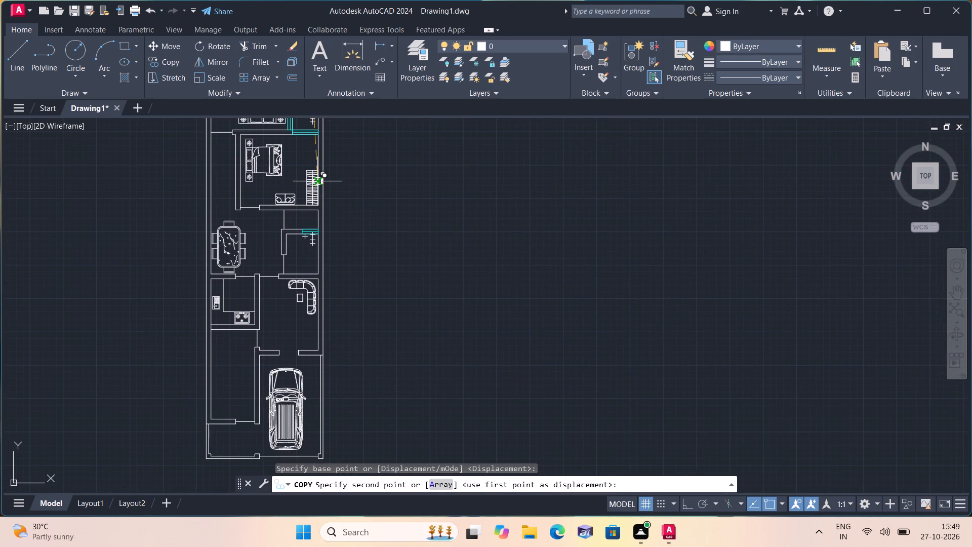
{"action": "scroll", "coordinate": [290, 275], "scroll_direction": "up", "scroll_amount": 4}
{"action": "middle_click_drag", "start_coordinate": [338, 178], "coordinate": [304, 295]}
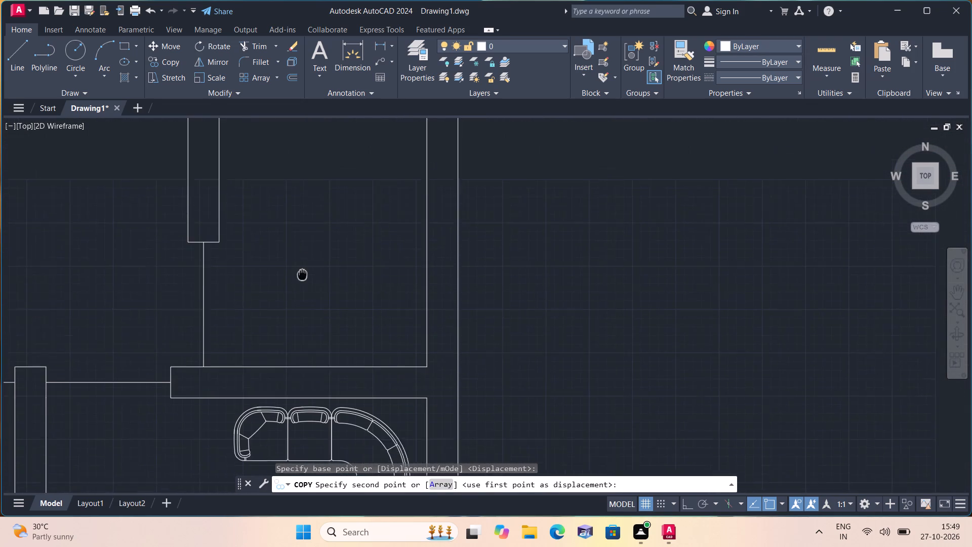
{"action": "middle_click_drag", "start_coordinate": [304, 295], "coordinate": [305, 305]}
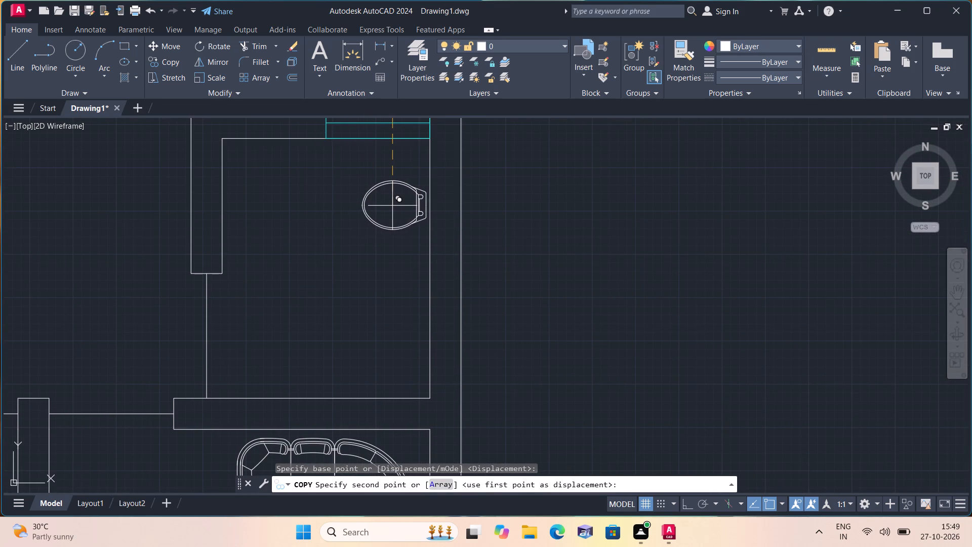
{"action": "left_click", "coordinate": [392, 205]}
{"action": "key", "text": "Escape"}
Start a hatch on the floor plan and set its hatch type to Solid.
{"action": "scroll", "coordinate": [283, 140], "scroll_direction": "down", "scroll_amount": 2}
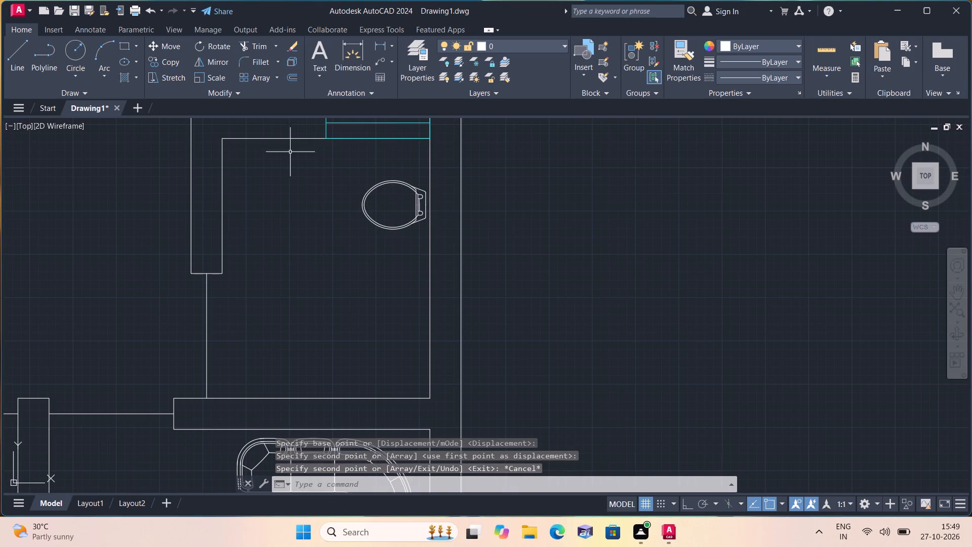
{"action": "scroll", "coordinate": [285, 141], "scroll_direction": "down", "scroll_amount": 1}
{"action": "middle_click_drag", "start_coordinate": [296, 162], "coordinate": [331, 264]}
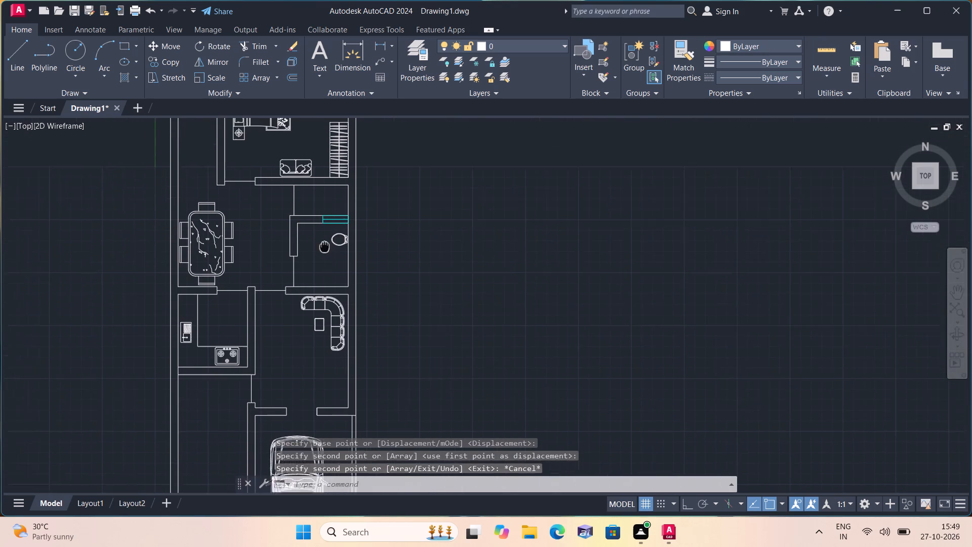
{"action": "middle_click_drag", "start_coordinate": [331, 264], "coordinate": [334, 272]}
{"action": "scroll", "coordinate": [366, 224], "scroll_direction": "down", "scroll_amount": 1}
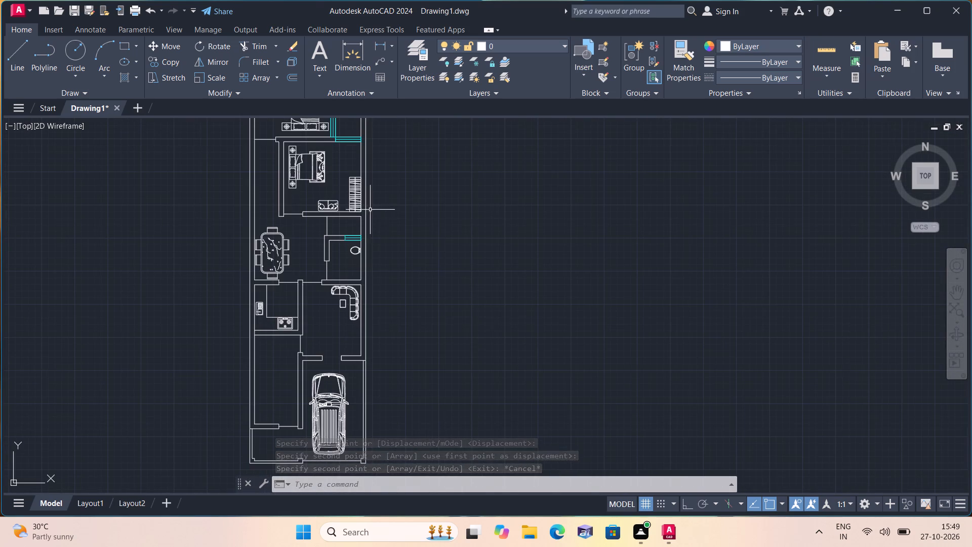
{"action": "middle_click_drag", "start_coordinate": [310, 260], "coordinate": [393, 395]}
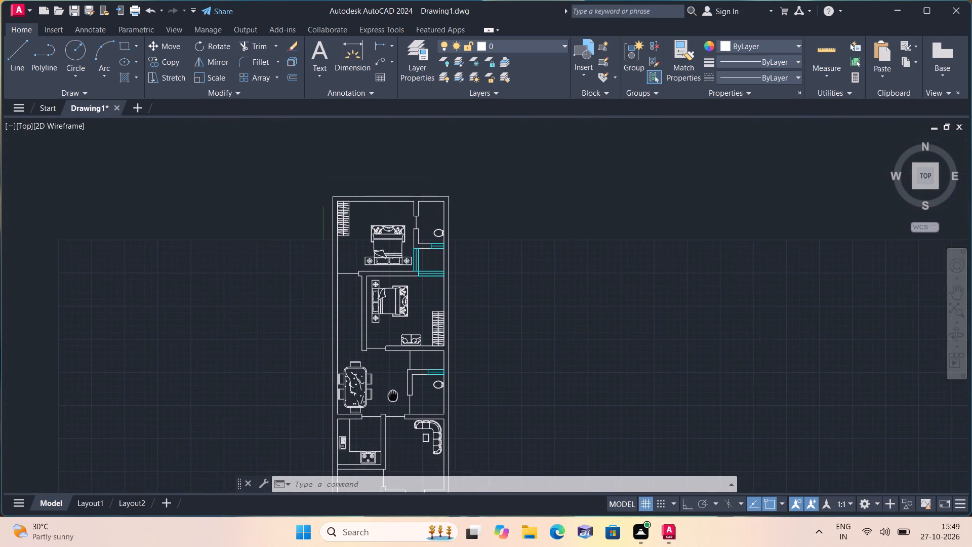
{"action": "key", "text": "h"}
{"action": "key", "text": "space"}
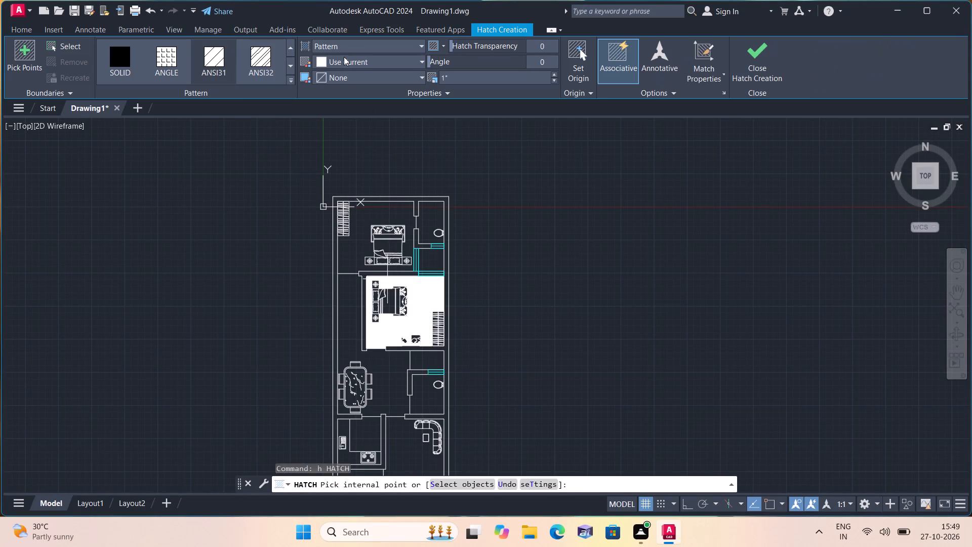
{"action": "left_click", "coordinate": [344, 57]}
{"action": "left_click", "coordinate": [348, 44]}
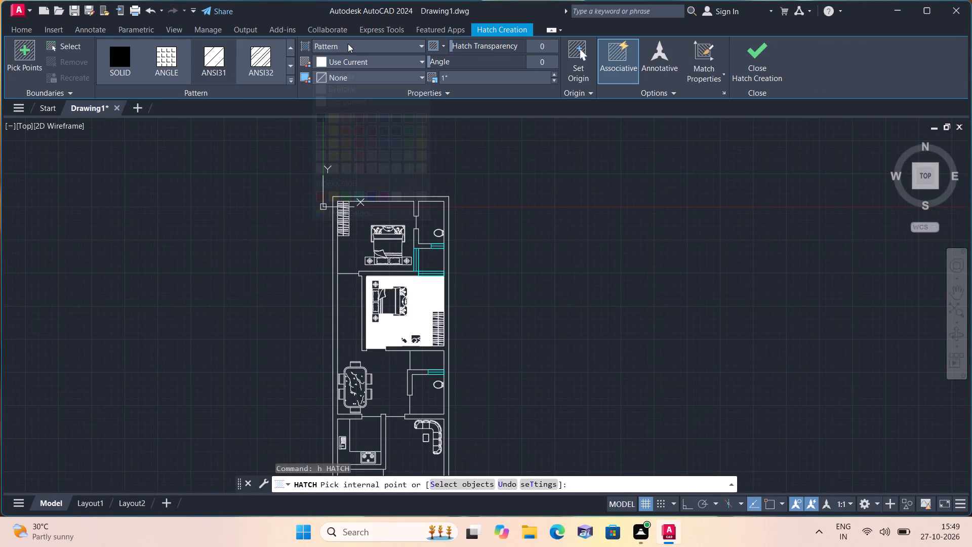
{"action": "left_click", "coordinate": [349, 44]}
{"action": "left_click", "coordinate": [340, 59]}
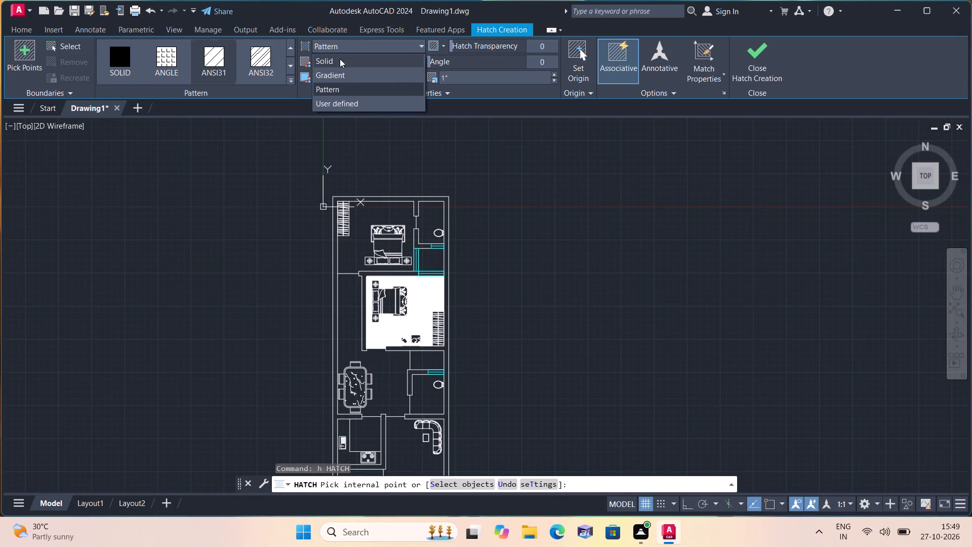
Set the hatch type to Solid and its colour to index colour 23, a muted reddish brown.
{"action": "left_click", "coordinate": [340, 59]}
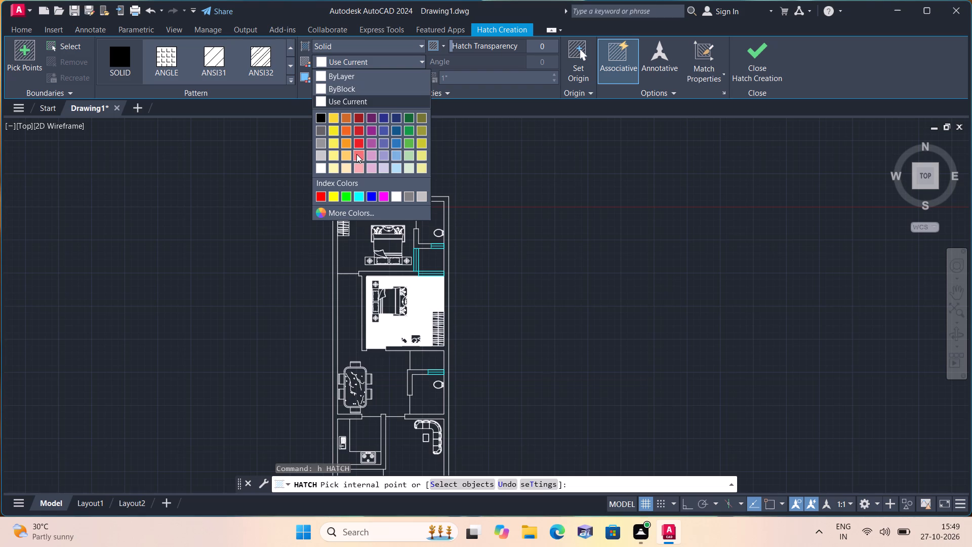
{"action": "left_click", "coordinate": [363, 210]}
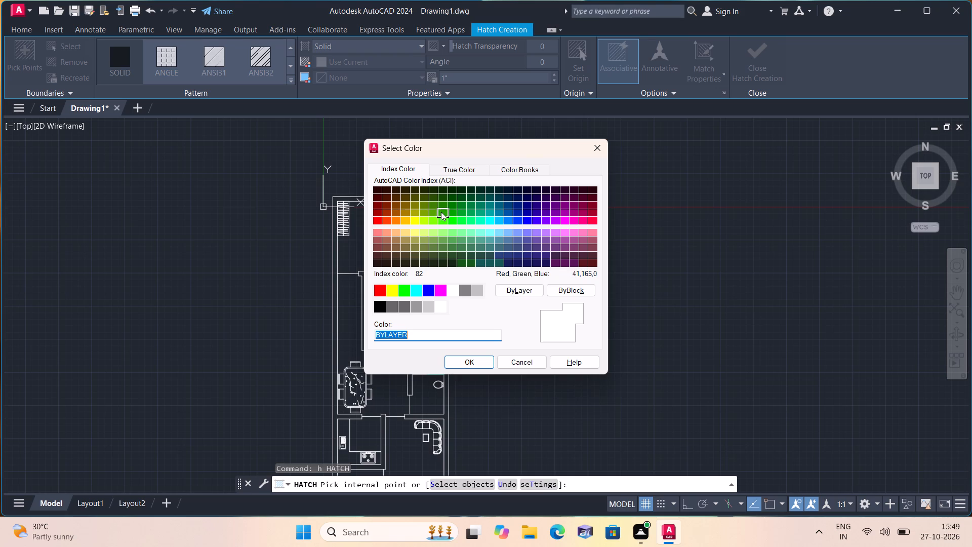
{"action": "scroll", "coordinate": [394, 215], "scroll_direction": "up", "scroll_amount": 1}
{"action": "left_click", "coordinate": [397, 212]}
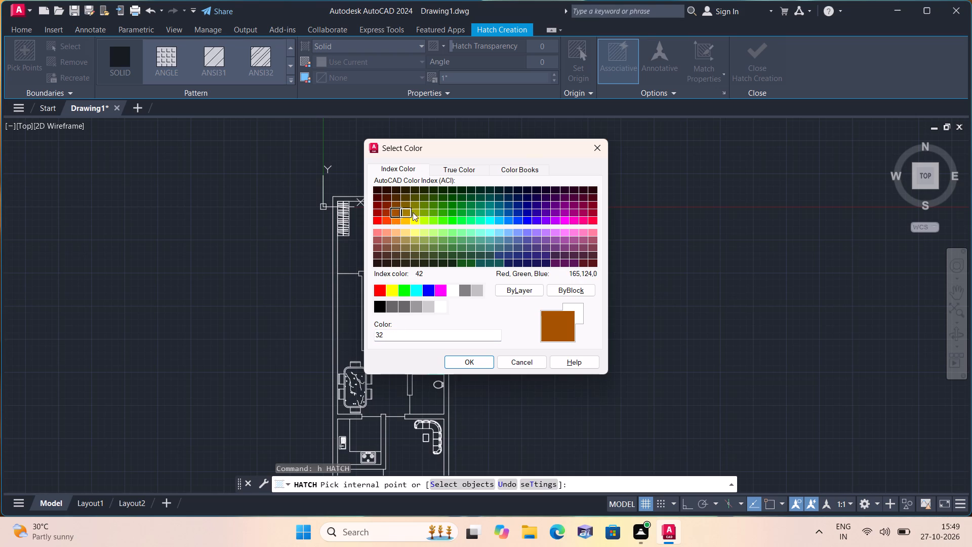
{"action": "scroll", "coordinate": [452, 223], "scroll_direction": "up", "scroll_amount": 2}
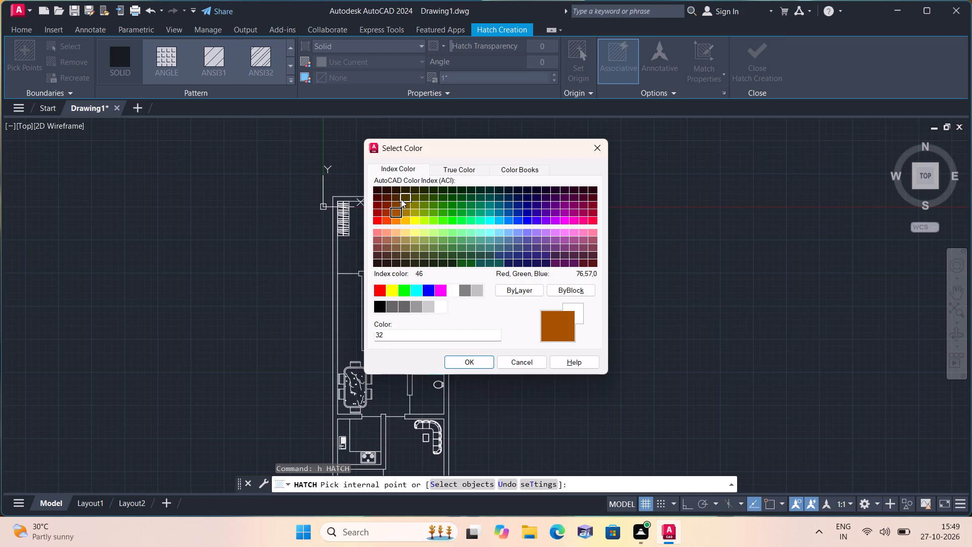
{"action": "left_click", "coordinate": [398, 202]}
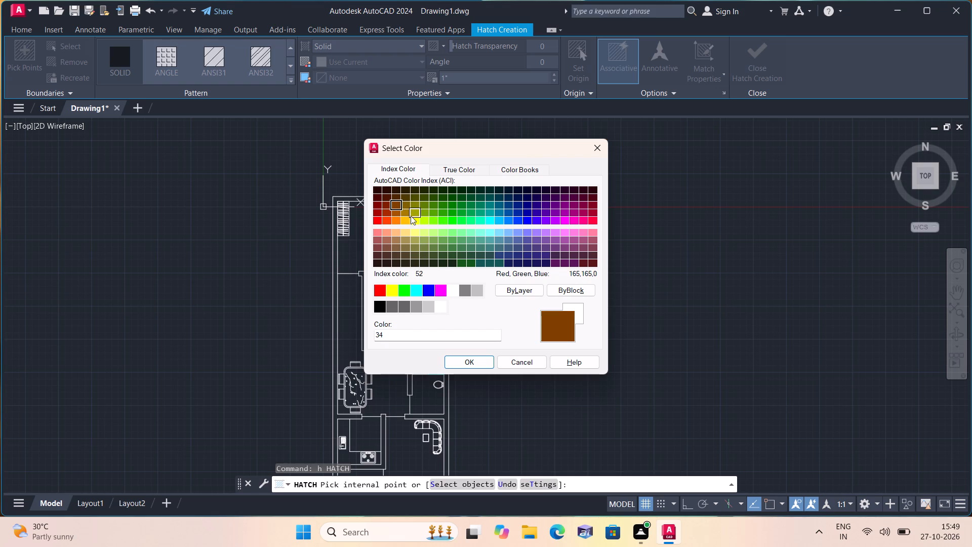
{"action": "left_click", "coordinate": [388, 238]}
{"action": "scroll", "coordinate": [387, 238], "scroll_direction": "up", "scroll_amount": 1}
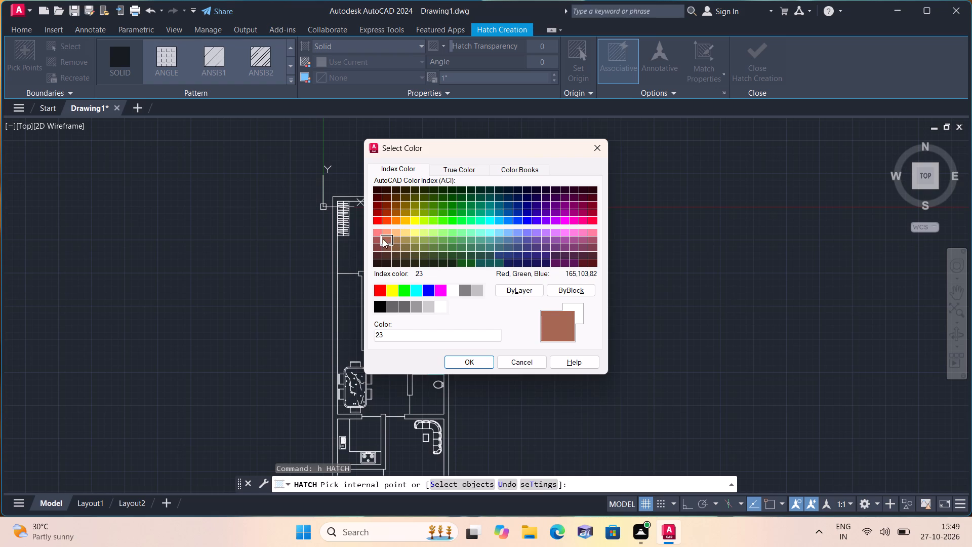
{"action": "left_click", "coordinate": [377, 237]}
{"action": "left_click", "coordinate": [379, 228]}
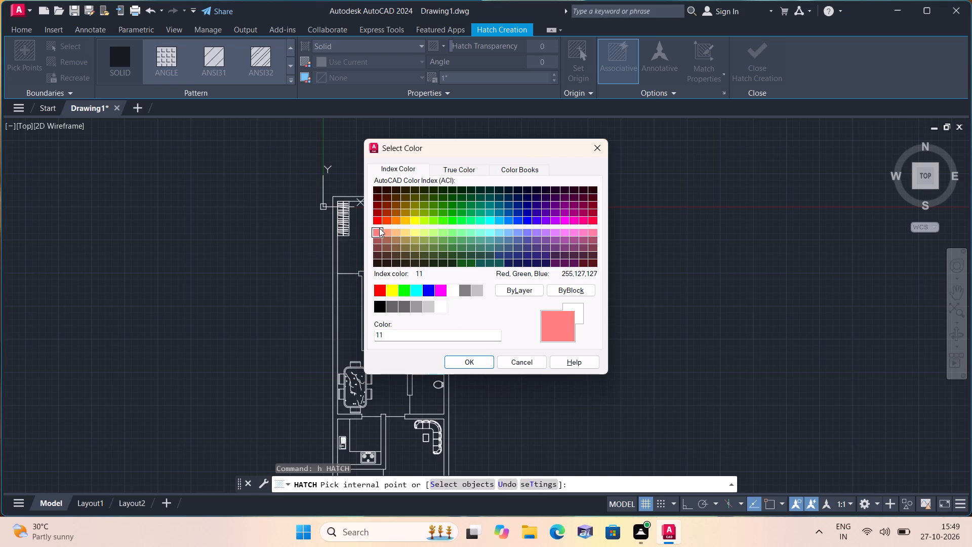
{"action": "left_click", "coordinate": [387, 229]}
{"action": "left_click", "coordinate": [388, 240]}
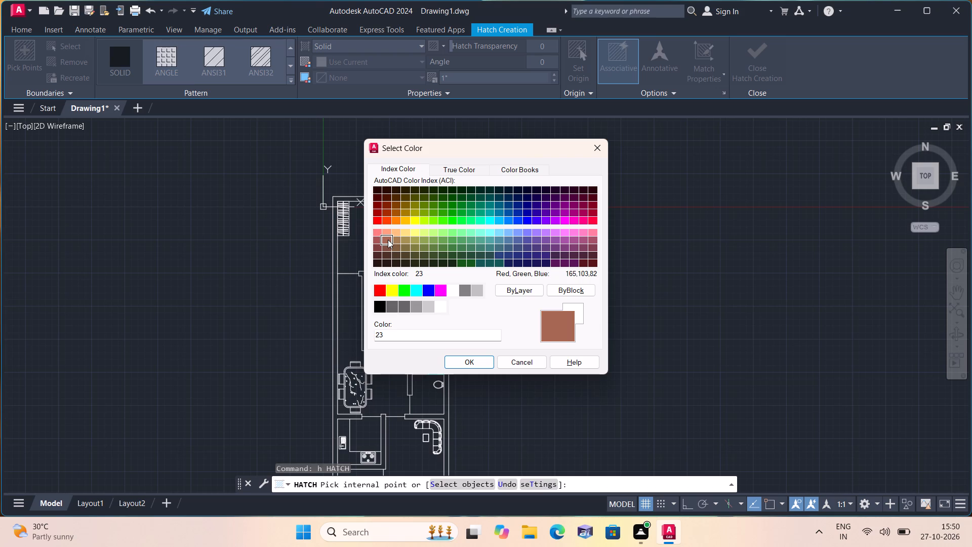
{"action": "left_click", "coordinate": [469, 359]}
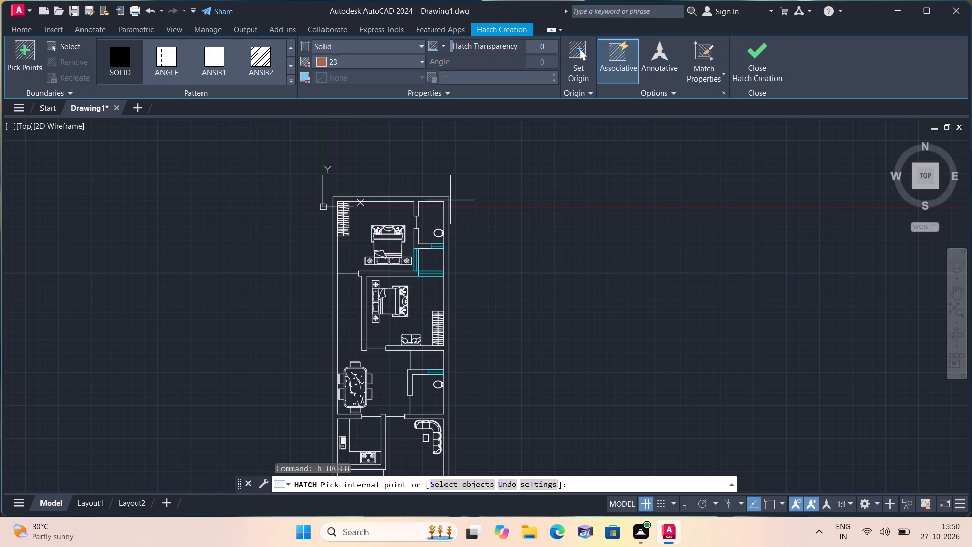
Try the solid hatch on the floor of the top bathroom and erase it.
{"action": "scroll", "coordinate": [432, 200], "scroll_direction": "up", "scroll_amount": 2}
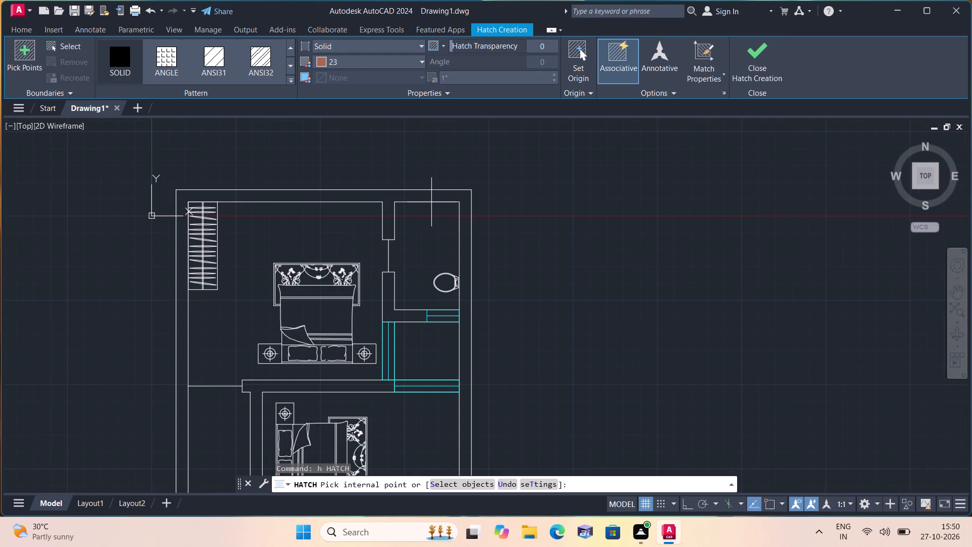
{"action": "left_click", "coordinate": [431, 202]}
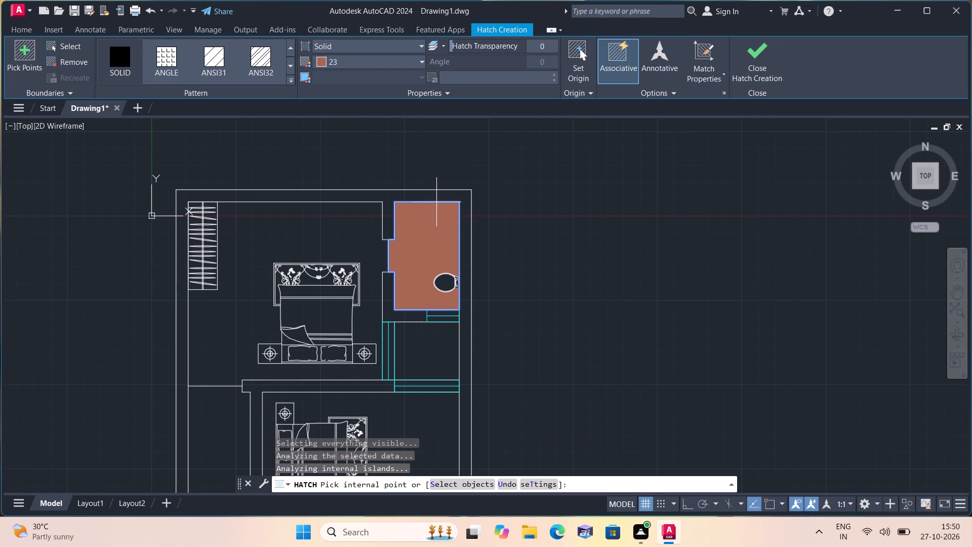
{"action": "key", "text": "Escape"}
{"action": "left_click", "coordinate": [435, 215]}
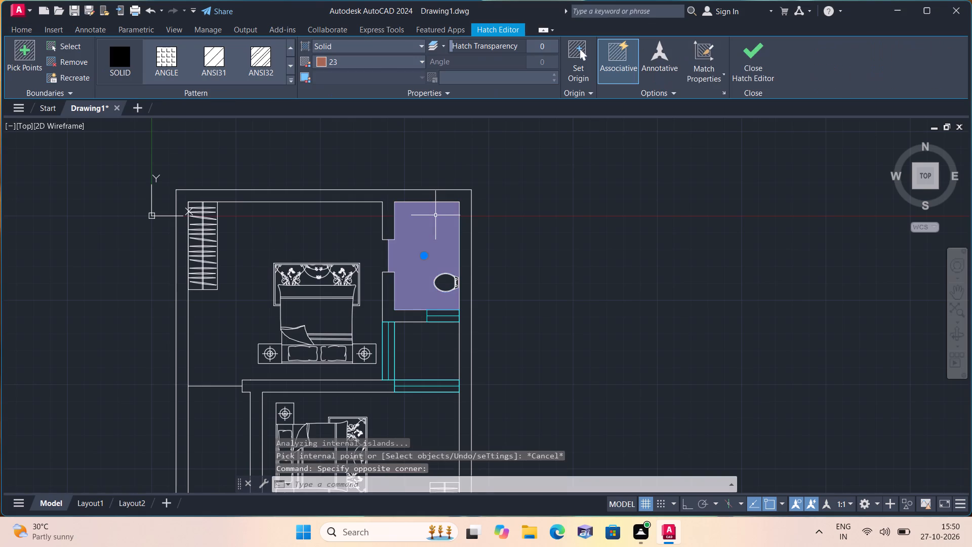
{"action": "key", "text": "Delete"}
Restart the hatch and fill the L-shaped wall along the top bathroom's west and south sides.
{"action": "scroll", "coordinate": [435, 213], "scroll_direction": "down", "scroll_amount": 1}
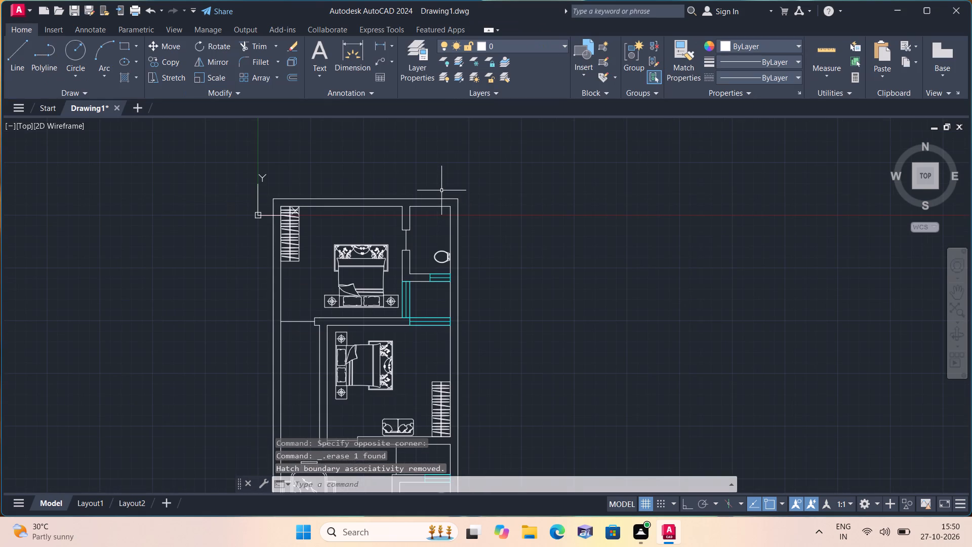
{"action": "type", "text": "h"}
{"action": "key", "text": "space"}
{"action": "scroll", "coordinate": [436, 190], "scroll_direction": "up", "scroll_amount": 1}
{"action": "left_click", "coordinate": [427, 213]}
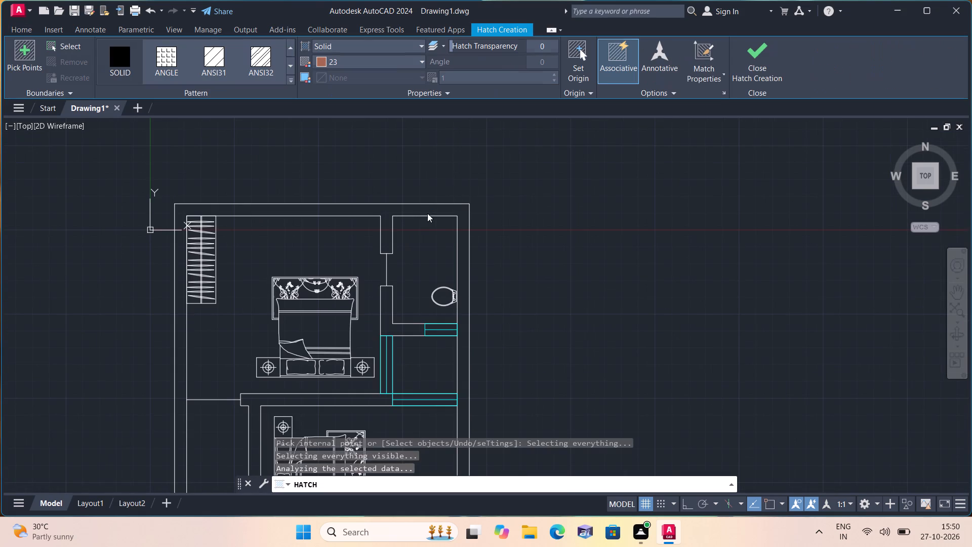
{"action": "left_click", "coordinate": [623, 161]}
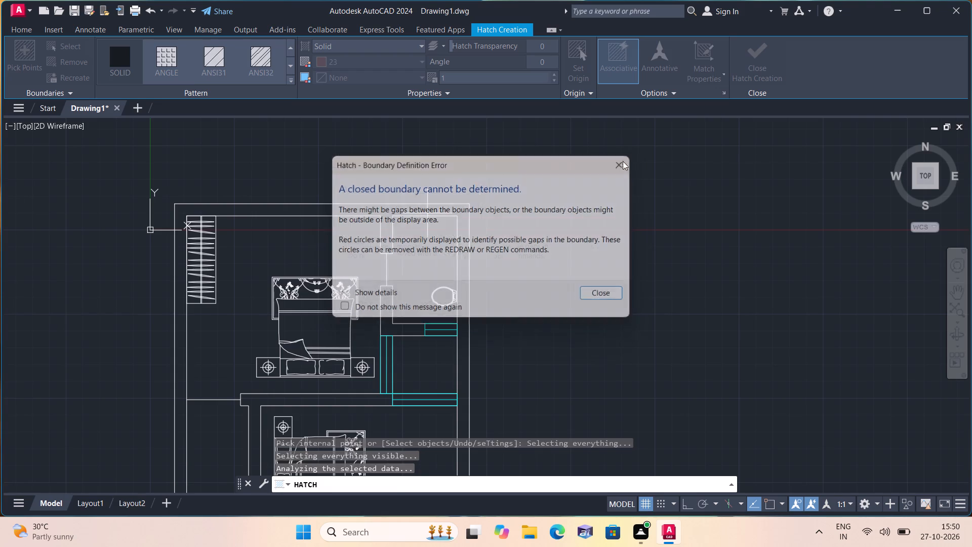
{"action": "scroll", "coordinate": [353, 201], "scroll_direction": "up", "scroll_amount": 1}
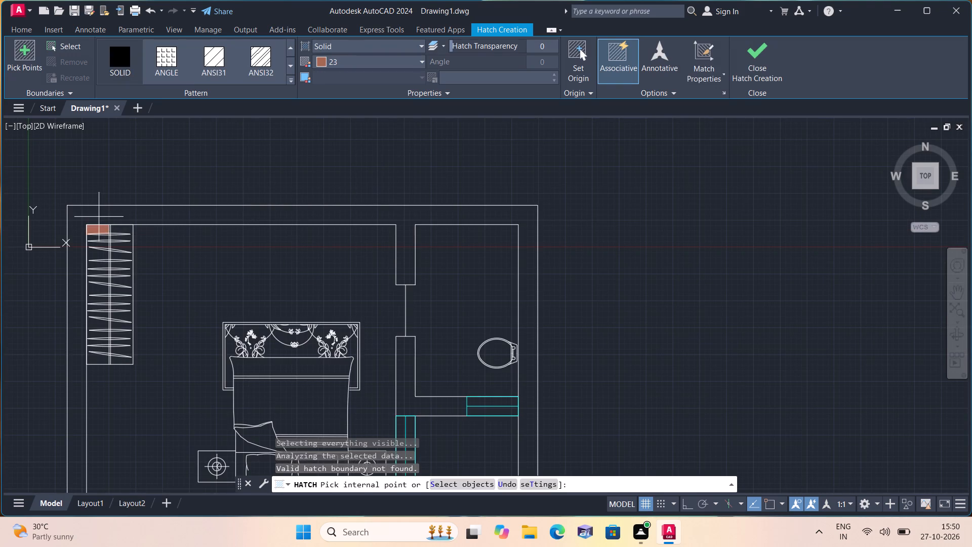
{"action": "left_click", "coordinate": [98, 211]}
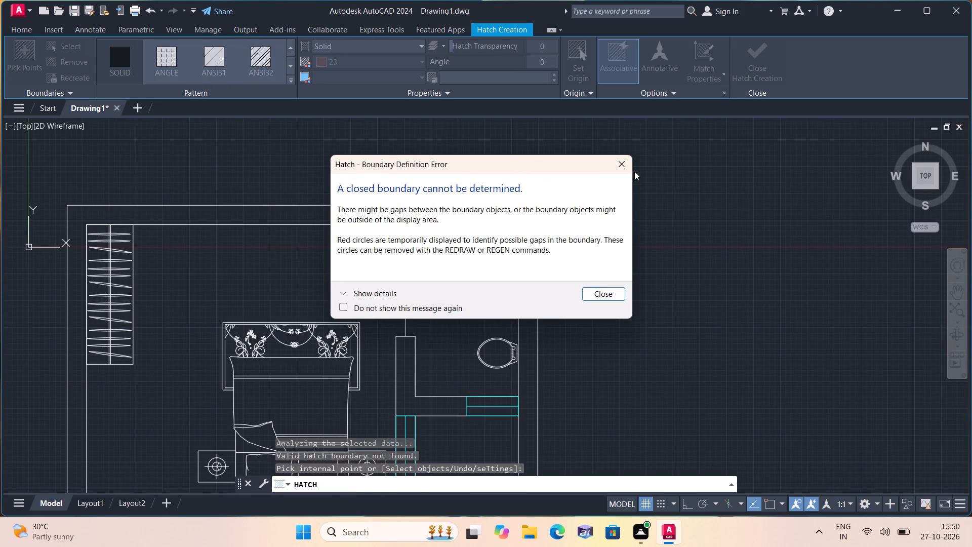
{"action": "left_click", "coordinate": [623, 159]}
{"action": "scroll", "coordinate": [623, 162], "scroll_direction": "down", "scroll_amount": 2}
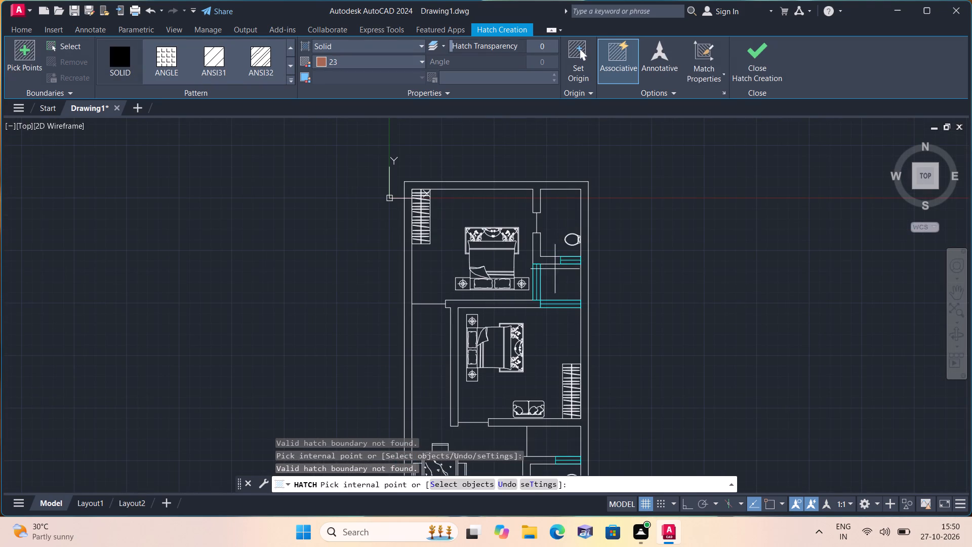
{"action": "left_click", "coordinate": [546, 256]}
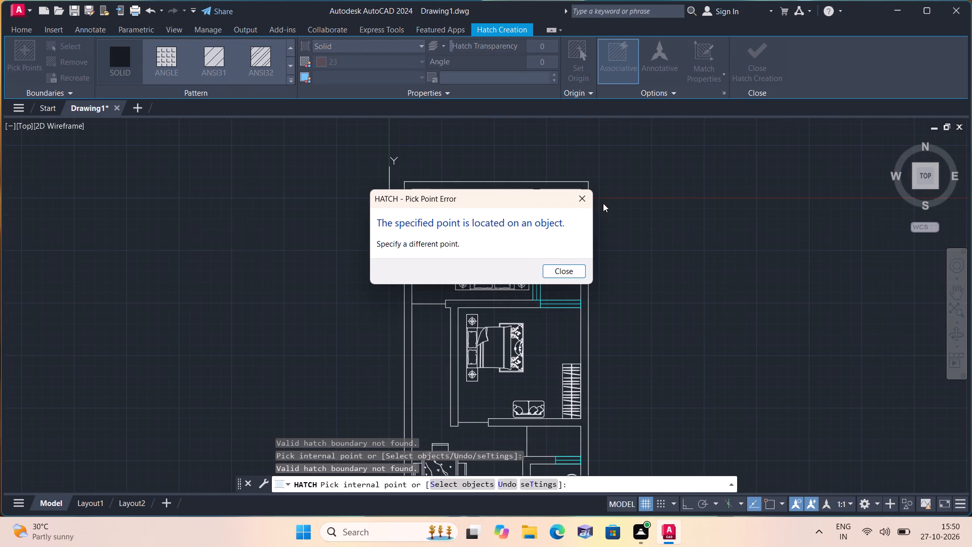
{"action": "left_click", "coordinate": [583, 196]}
{"action": "scroll", "coordinate": [563, 215], "scroll_direction": "up", "scroll_amount": 2}
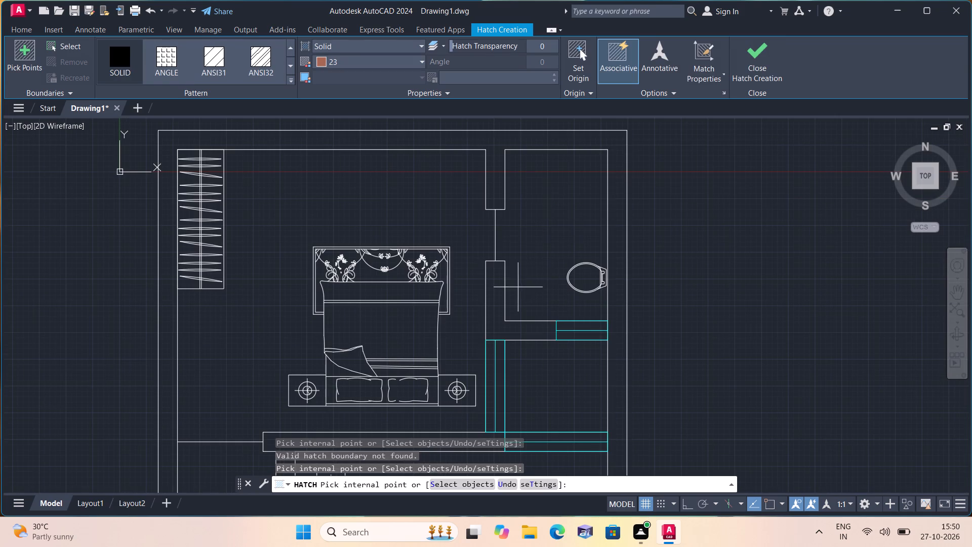
{"action": "left_click", "coordinate": [496, 295]}
{"action": "scroll", "coordinate": [507, 237], "scroll_direction": "down", "scroll_amount": 1}
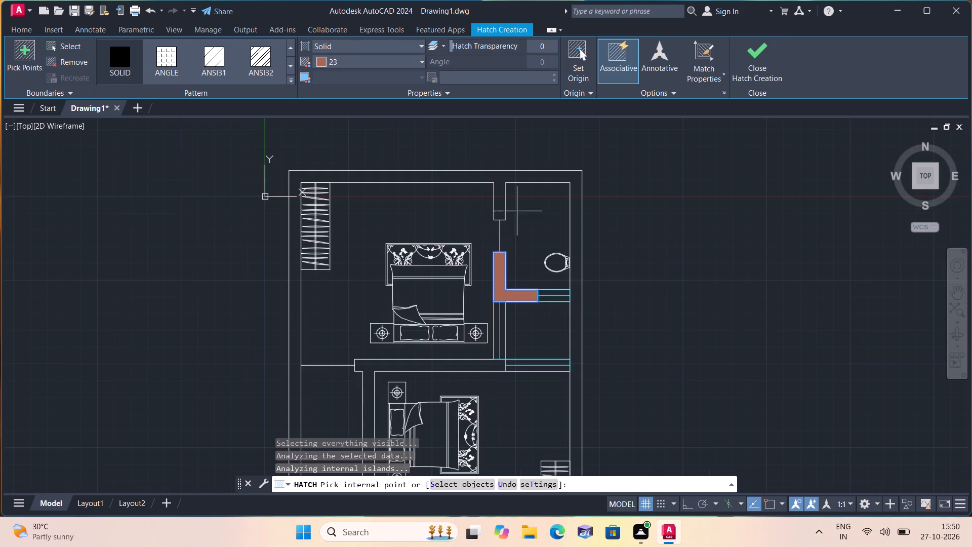
Add the wall between the two bedrooms and the connected outer walls of the house to the solid hatch.
{"action": "left_click", "coordinate": [573, 343]}
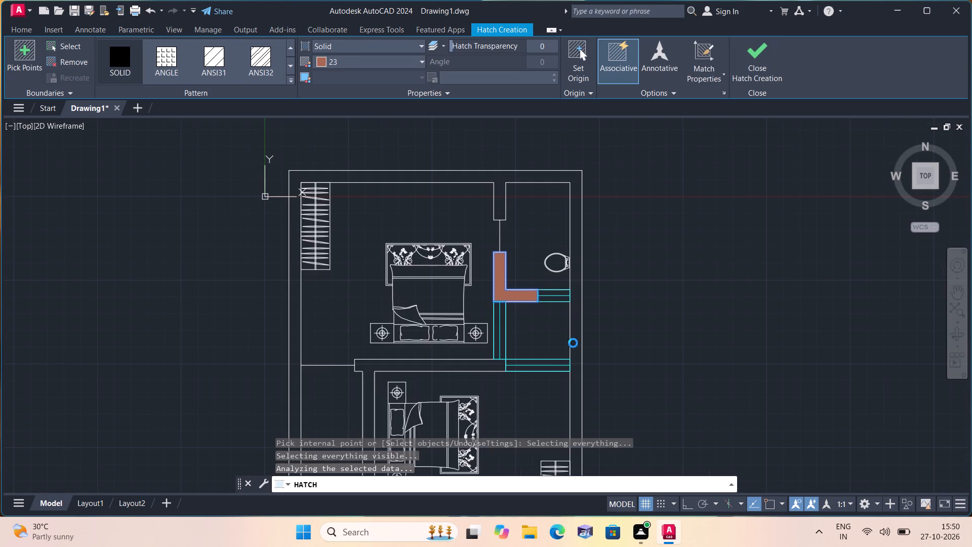
{"action": "left_click", "coordinate": [623, 160]}
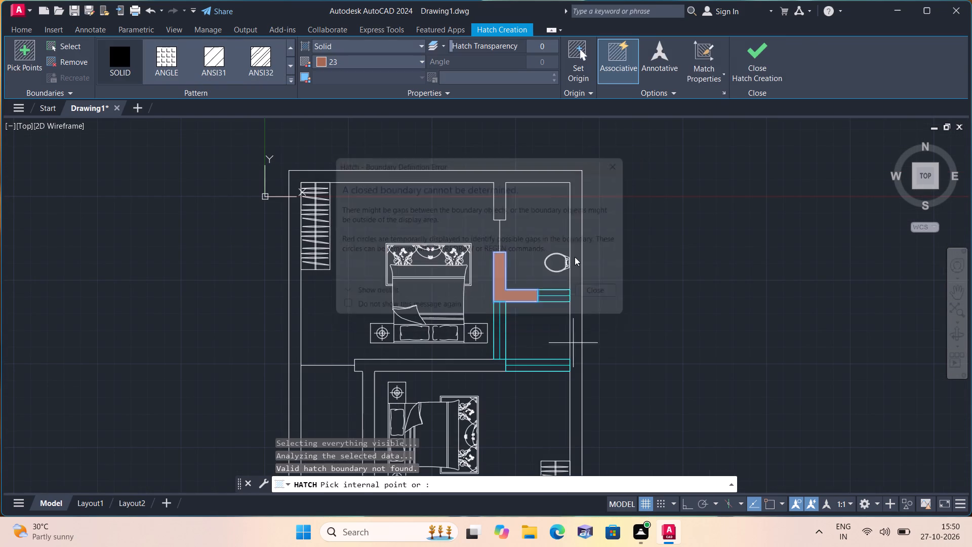
{"action": "left_click", "coordinate": [469, 366]}
{"action": "scroll", "coordinate": [460, 352], "scroll_direction": "down", "scroll_amount": 1}
{"action": "middle_click_drag", "start_coordinate": [458, 348], "coordinate": [457, 254]}
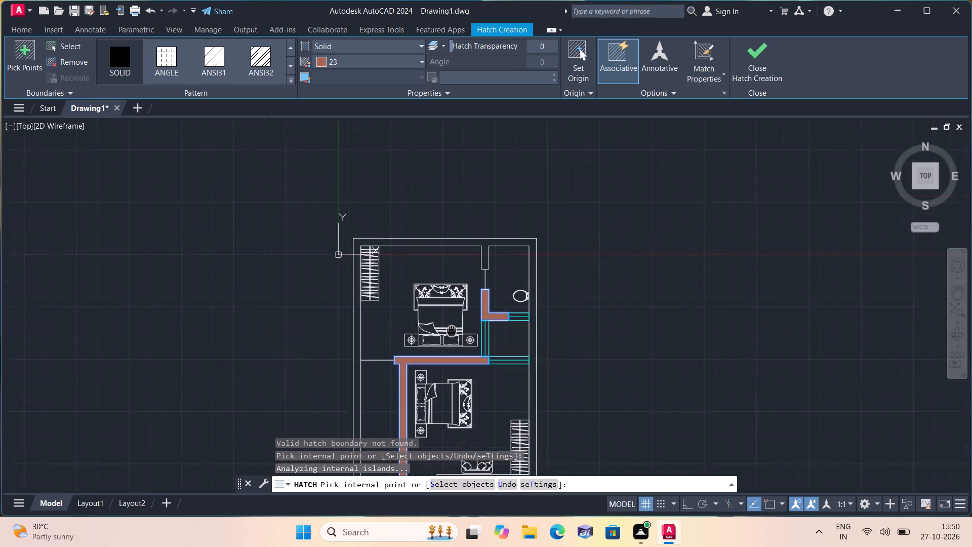
{"action": "middle_click_drag", "start_coordinate": [457, 254], "coordinate": [468, 149]}
{"action": "scroll", "coordinate": [468, 152], "scroll_direction": "down", "scroll_amount": 1}
{"action": "scroll", "coordinate": [511, 216], "scroll_direction": "up", "scroll_amount": 2}
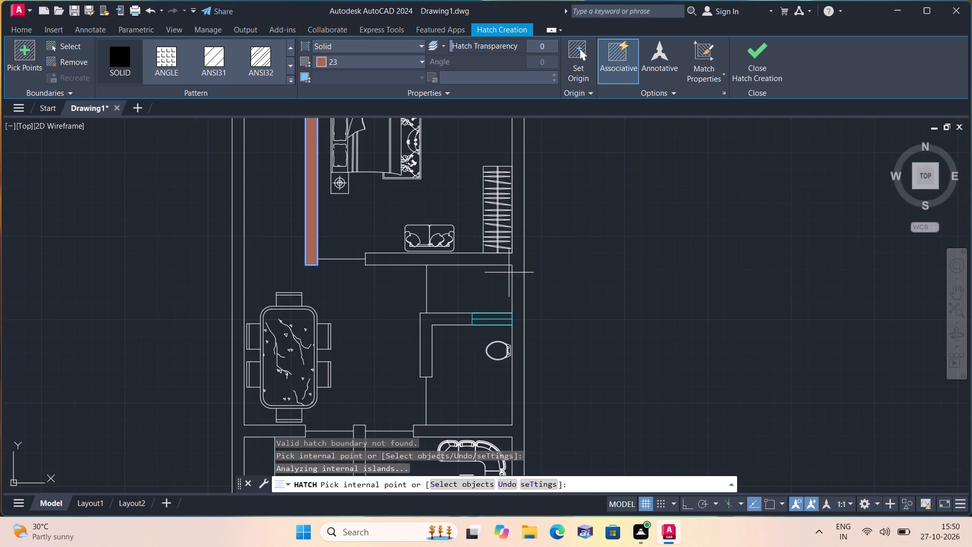
{"action": "left_click", "coordinate": [500, 260]}
{"action": "scroll", "coordinate": [503, 253], "scroll_direction": "down", "scroll_amount": 1}
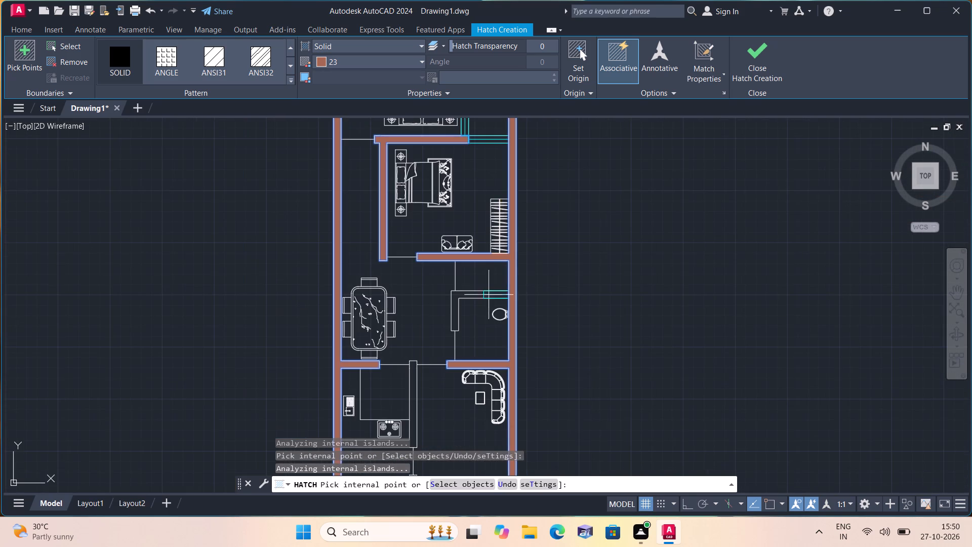
Fill the lower bathroom's L-shaped wall, the kitchen's east and south walls and the wall beside the car, and finish the hatch.
{"action": "scroll", "coordinate": [461, 294], "scroll_direction": "up", "scroll_amount": 2}
{"action": "left_click", "coordinate": [463, 293]}
{"action": "scroll", "coordinate": [475, 265], "scroll_direction": "down", "scroll_amount": 3}
{"action": "scroll", "coordinate": [441, 343], "scroll_direction": "up", "scroll_amount": 1}
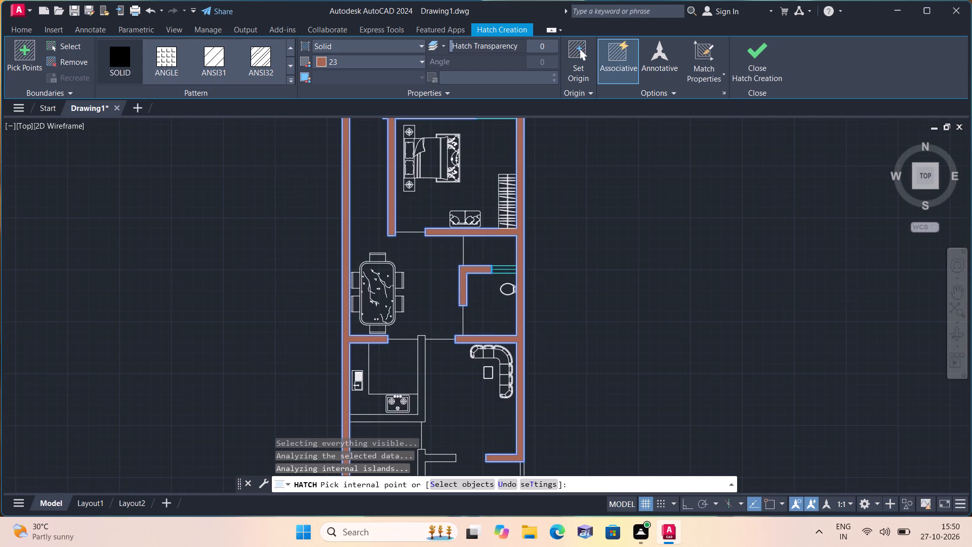
{"action": "left_click", "coordinate": [408, 351]}
{"action": "scroll", "coordinate": [405, 330], "scroll_direction": "down", "scroll_amount": 1}
{"action": "middle_click_drag", "start_coordinate": [405, 326], "coordinate": [419, 165]}
{"action": "scroll", "coordinate": [432, 300], "scroll_direction": "up", "scroll_amount": 1}
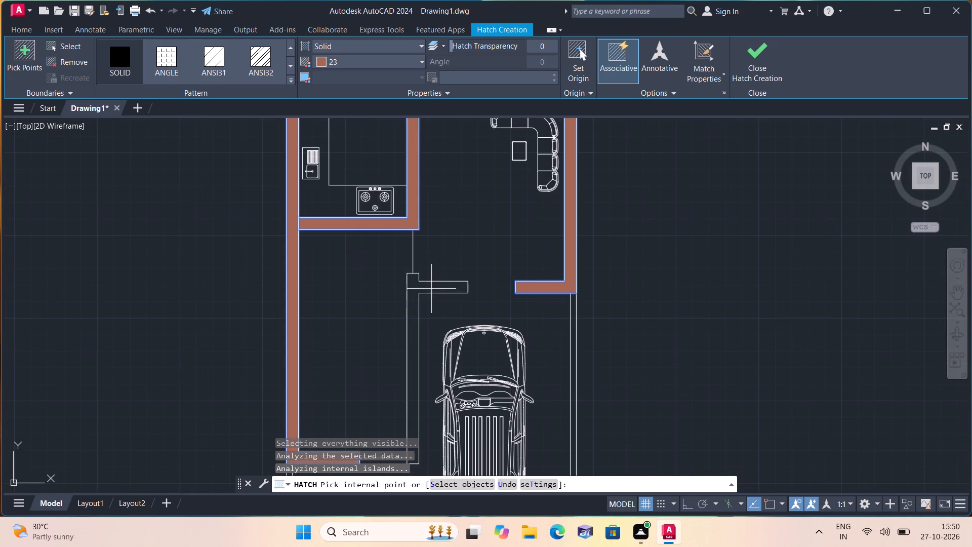
{"action": "left_click", "coordinate": [431, 289]}
{"action": "scroll", "coordinate": [431, 284], "scroll_direction": "down", "scroll_amount": 1}
{"action": "middle_click_drag", "start_coordinate": [431, 276], "coordinate": [451, 159]}
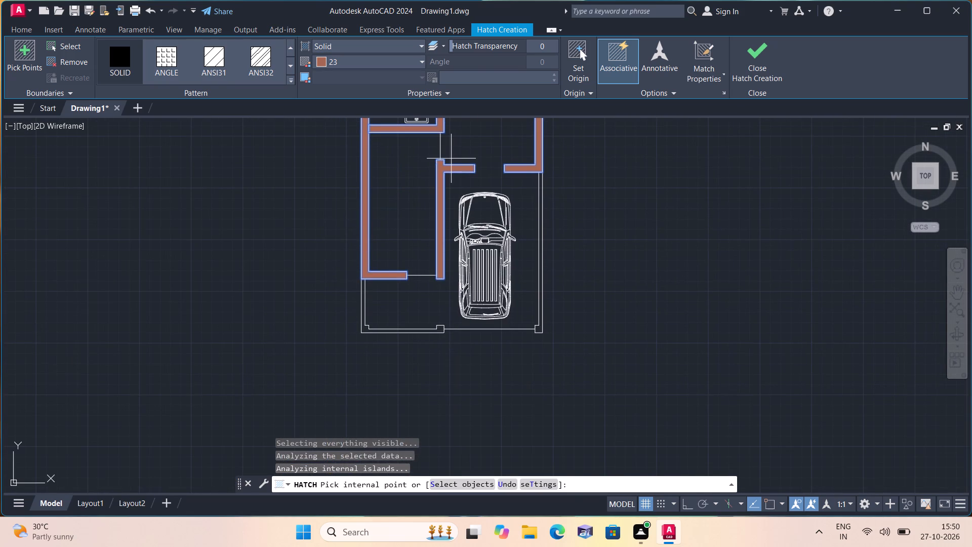
{"action": "key", "text": "Escape"}
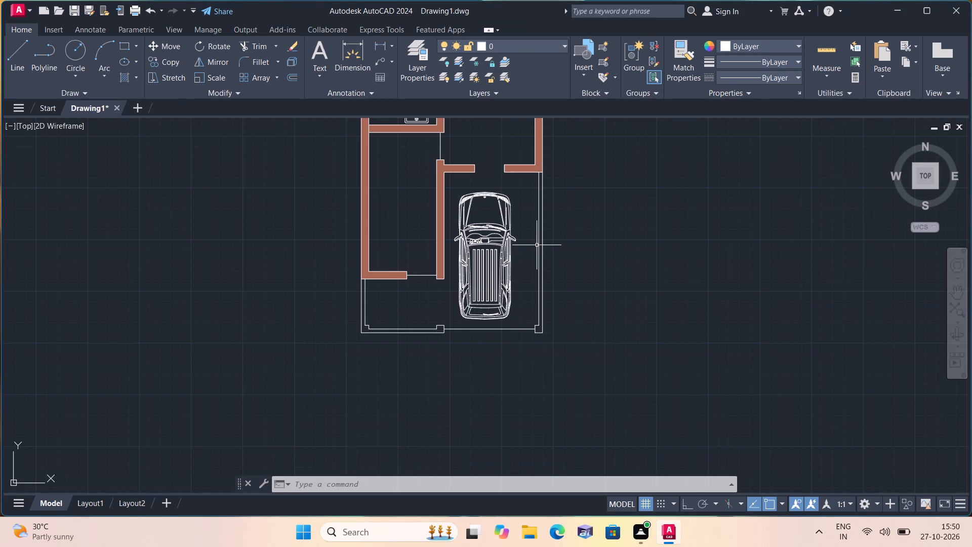
Examine the hatched walls across the whole plan, especially around the kitchen, living area and car porch.
{"action": "scroll", "coordinate": [367, 408], "scroll_direction": "down", "scroll_amount": 2}
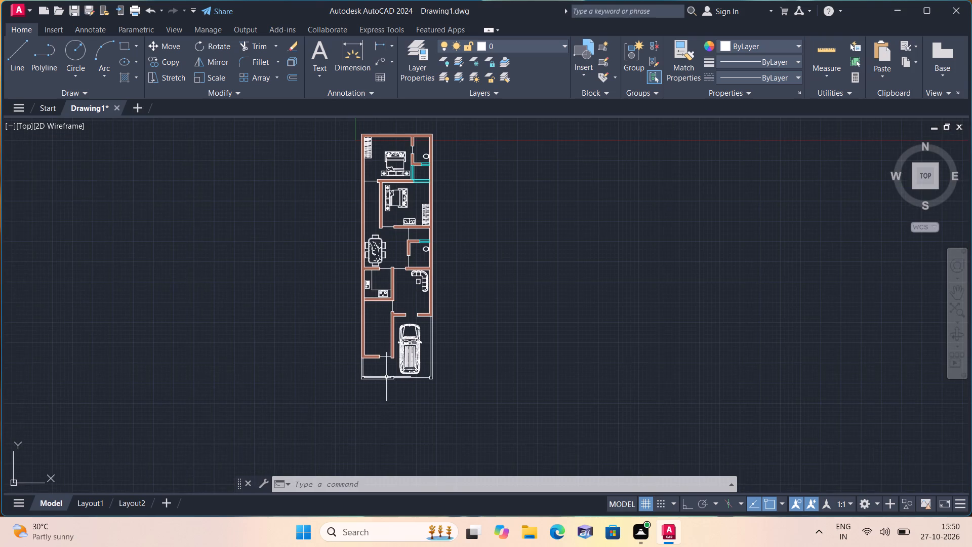
{"action": "middle_click_drag", "start_coordinate": [386, 381], "coordinate": [385, 398]}
{"action": "scroll", "coordinate": [398, 347], "scroll_direction": "up", "scroll_amount": 1}
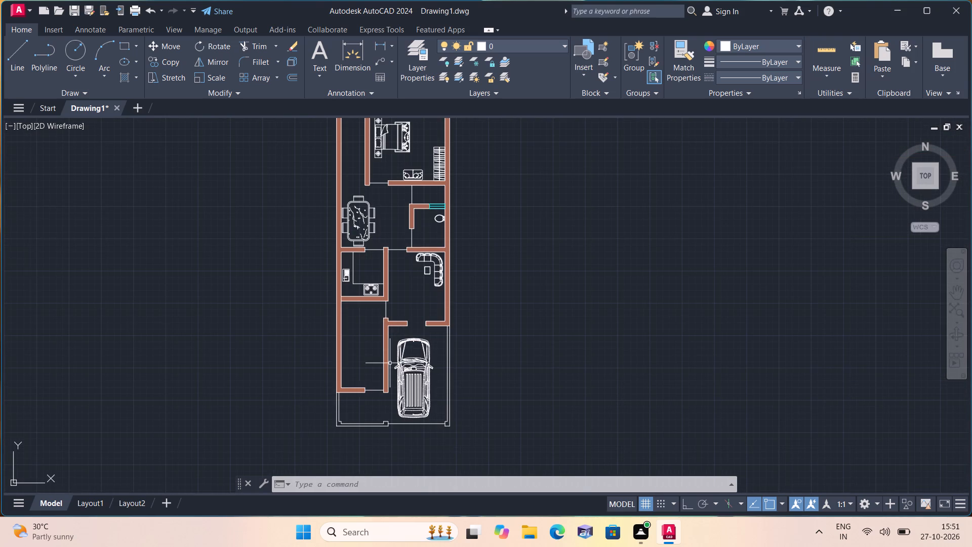
{"action": "scroll", "coordinate": [361, 362], "scroll_direction": "up", "scroll_amount": 1}
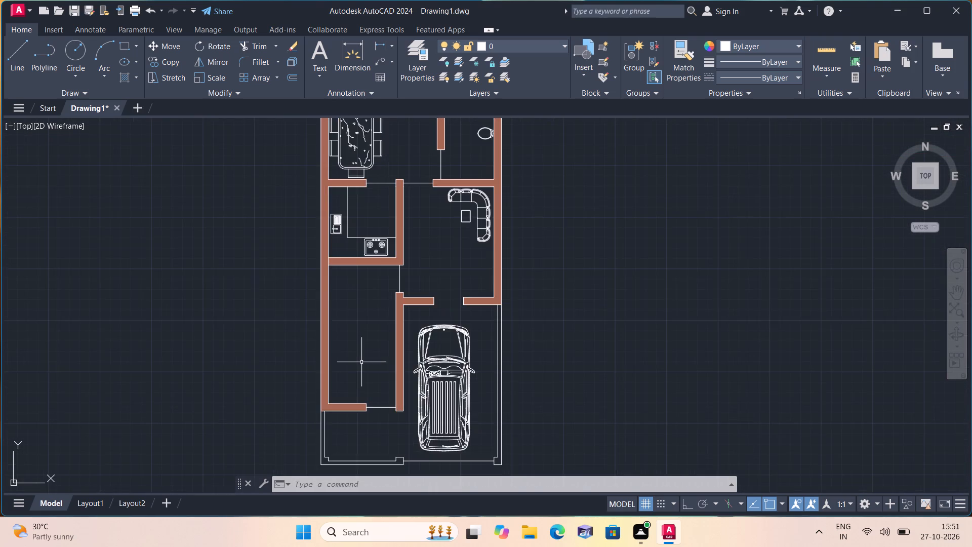
{"action": "scroll", "coordinate": [361, 362], "scroll_direction": "up", "scroll_amount": 1}
{"action": "middle_click_drag", "start_coordinate": [352, 338], "coordinate": [396, 431]}
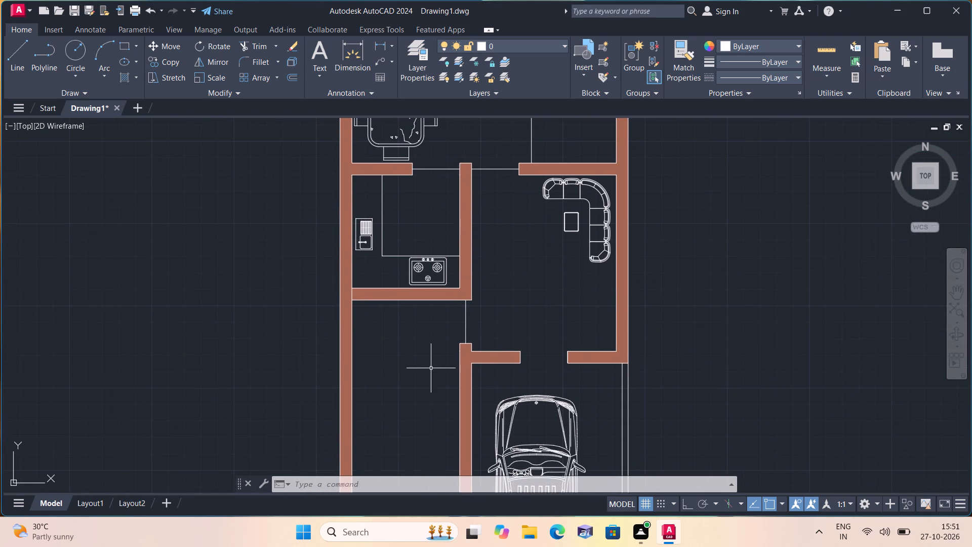
{"action": "middle_click_drag", "start_coordinate": [431, 334], "coordinate": [326, 346]}
{"action": "scroll", "coordinate": [326, 346], "scroll_direction": "down", "scroll_amount": 2}
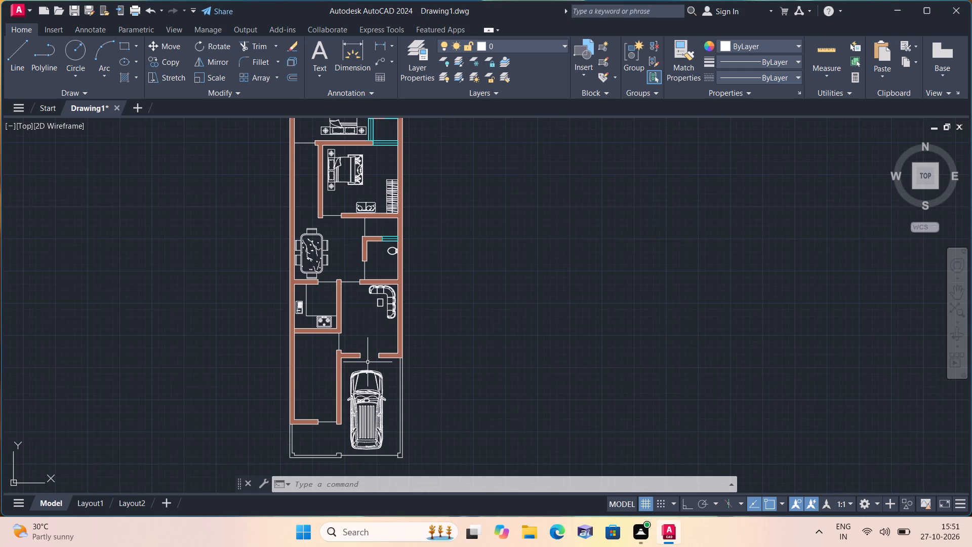
Start the Offset command.
{"action": "key", "text": "o"}
{"action": "type", "text": "ff"}
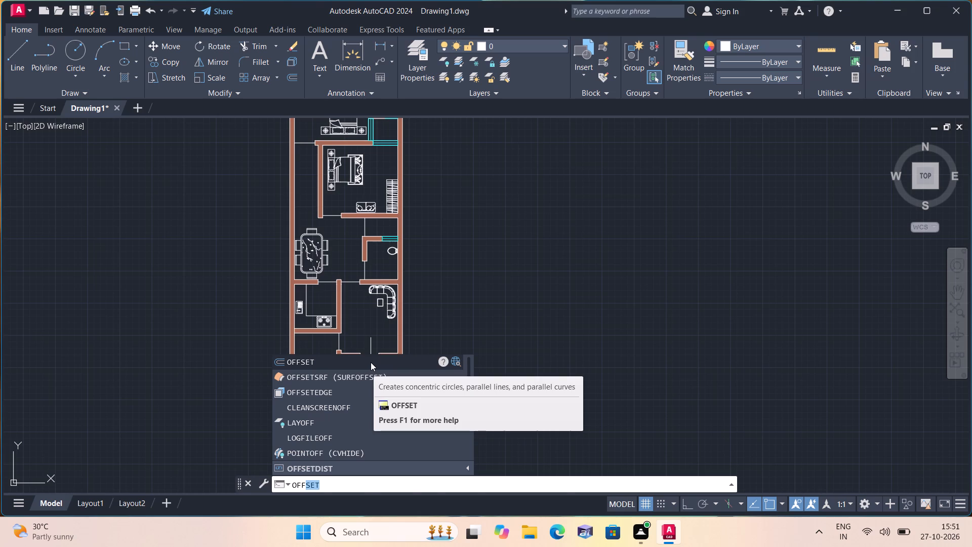
{"action": "key", "text": "space"}
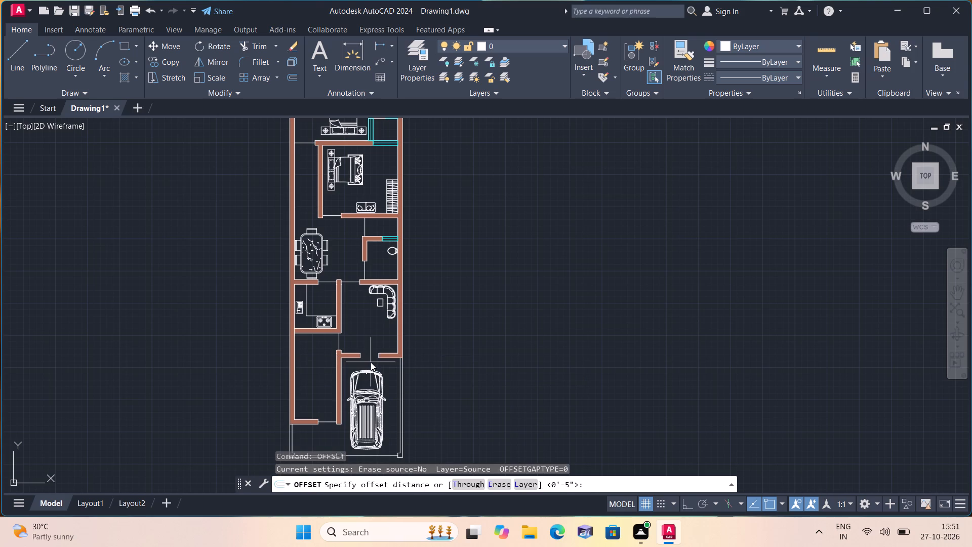
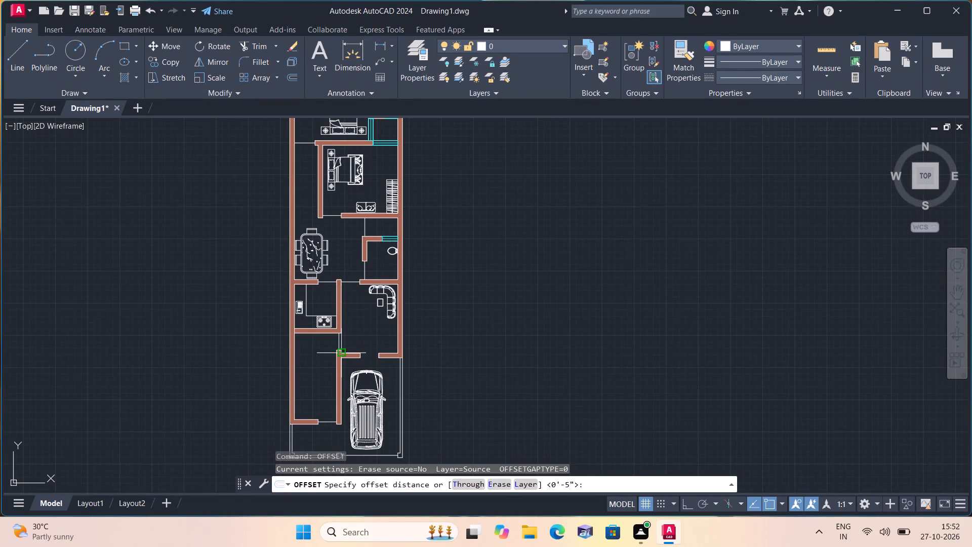
Trim away the brick hatch filling the wall below the stove and the adjoining kitchen–living room partition.
{"action": "scroll", "coordinate": [311, 329], "scroll_direction": "up", "scroll_amount": 2}
{"action": "middle_click_drag", "start_coordinate": [308, 329], "coordinate": [372, 298]}
{"action": "scroll", "coordinate": [384, 291], "scroll_direction": "up", "scroll_amount": 1}
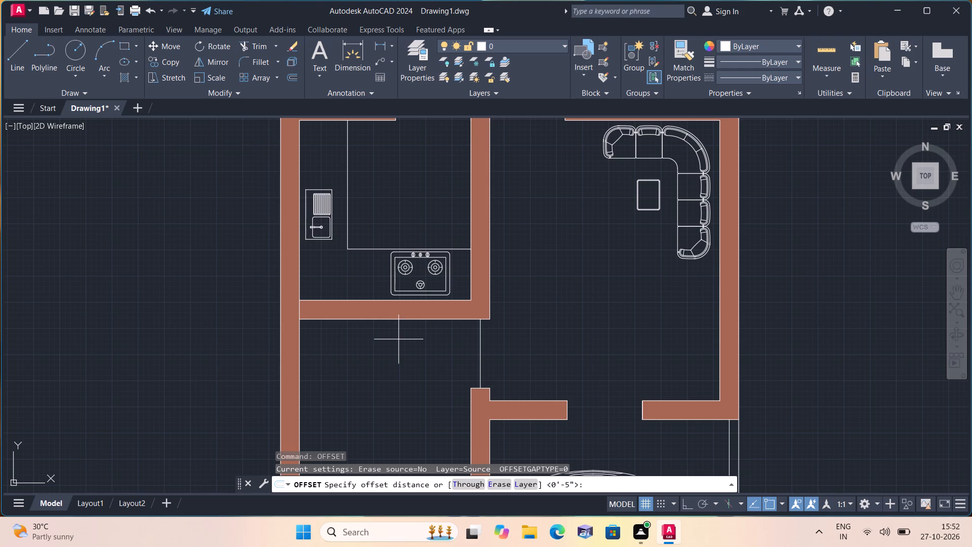
{"action": "key", "text": "Escape"}
{"action": "type", "text": "tr"}
{"action": "key", "text": "i"}
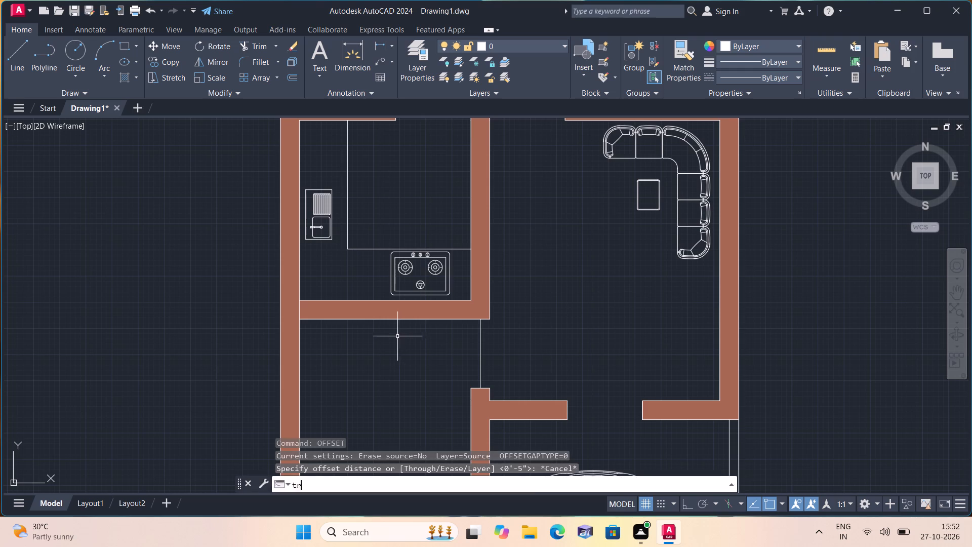
{"action": "key", "text": "m"}
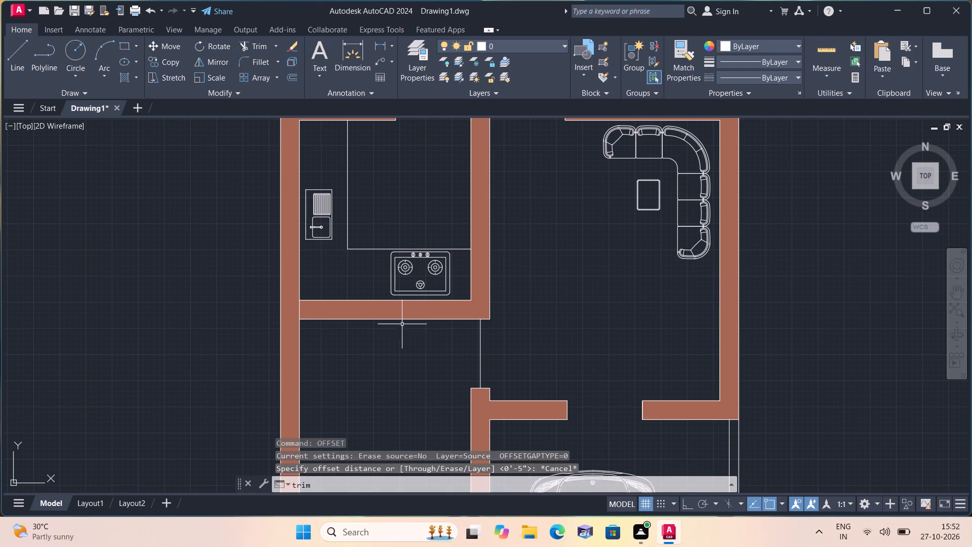
{"action": "key", "text": "space"}
{"action": "left_click", "coordinate": [406, 310]}
{"action": "key", "text": "space"}
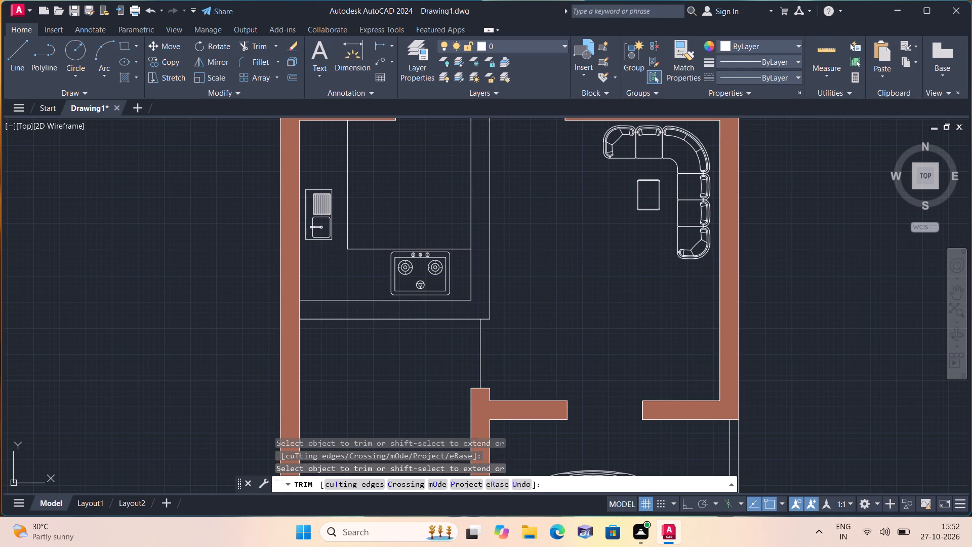
Make Layer1 current and, with Ortho on, draw a 5' by 9" horizontal window rectangle from lines in the empty area east of the plan.
{"action": "scroll", "coordinate": [406, 310], "scroll_direction": "down", "scroll_amount": 2}
{"action": "middle_click_drag", "start_coordinate": [516, 296], "coordinate": [410, 342]}
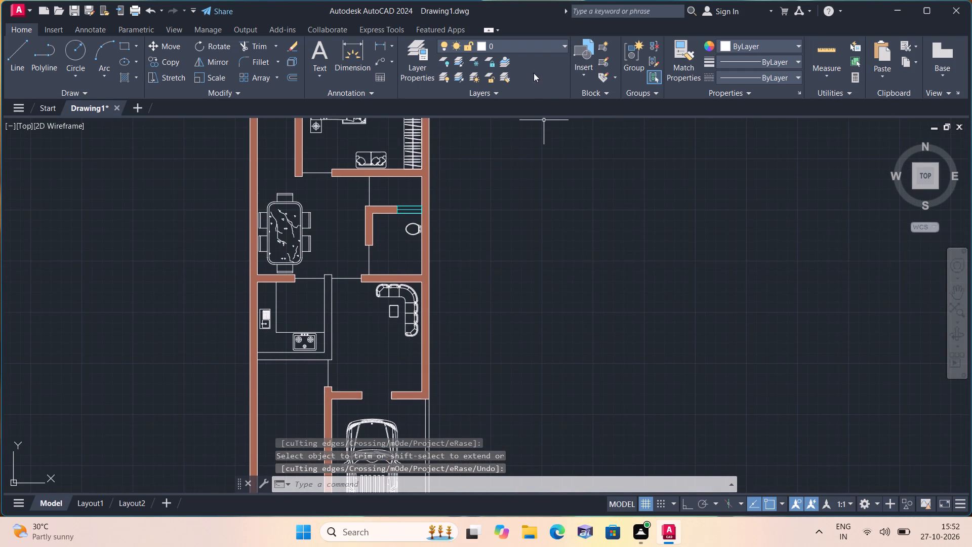
{"action": "left_click", "coordinate": [532, 46]}
{"action": "left_click", "coordinate": [530, 87]}
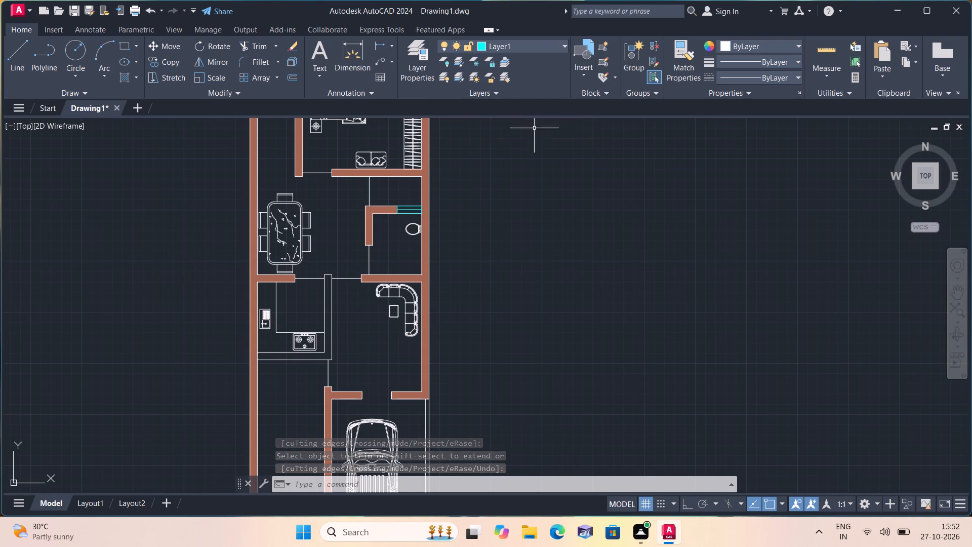
{"action": "key", "text": "l"}
{"action": "key", "text": "space"}
{"action": "left_click", "coordinate": [506, 333]}
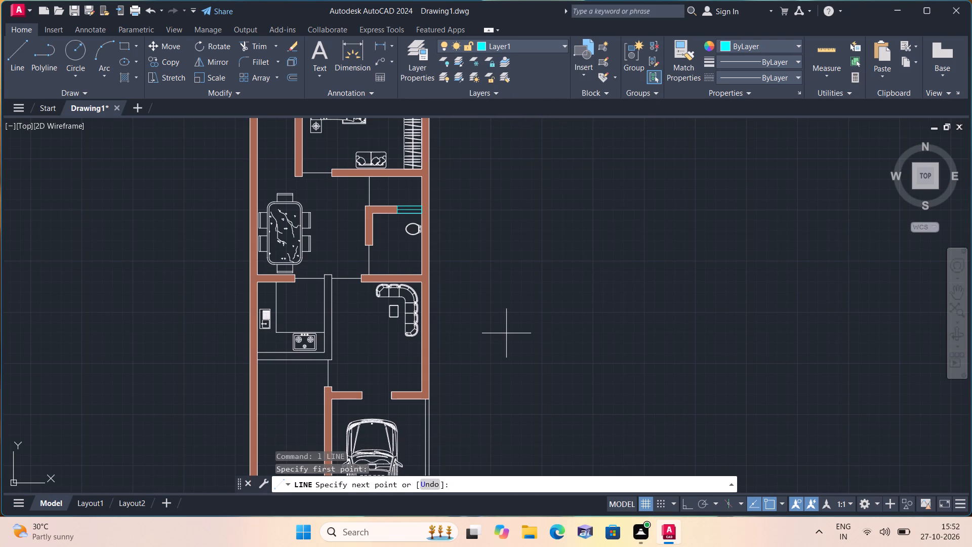
{"action": "key", "text": "F8"}
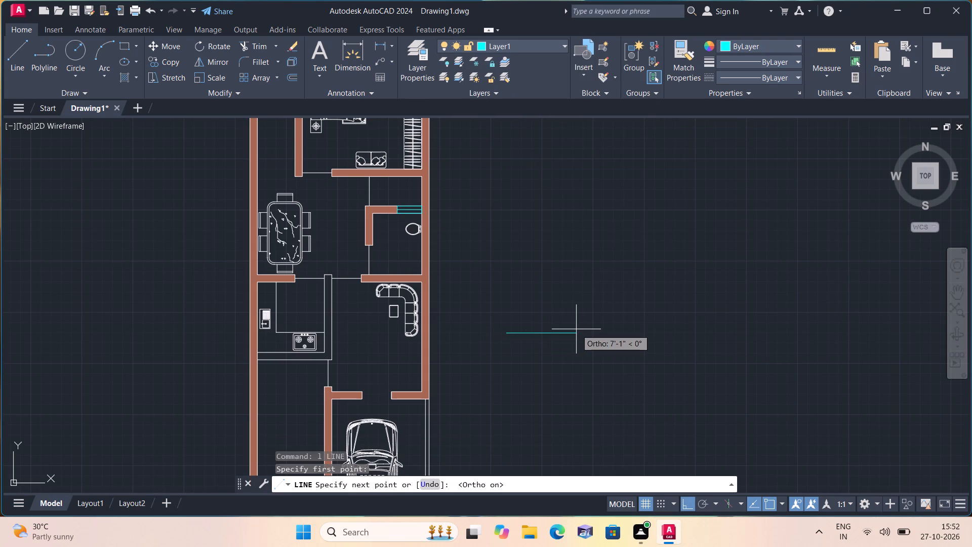
{"action": "type", "text": "5'"}
{"action": "key", "text": "space"}
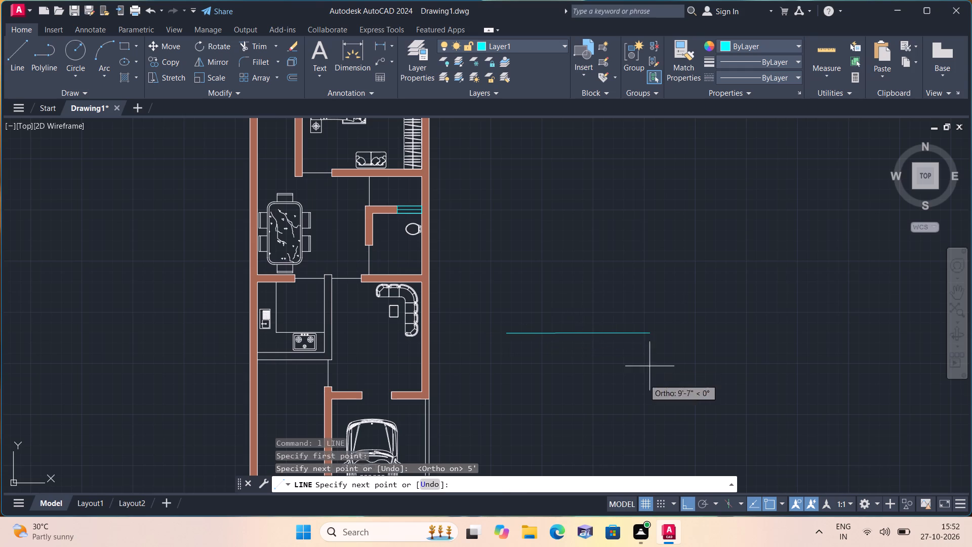
{"action": "key", "text": "9"}
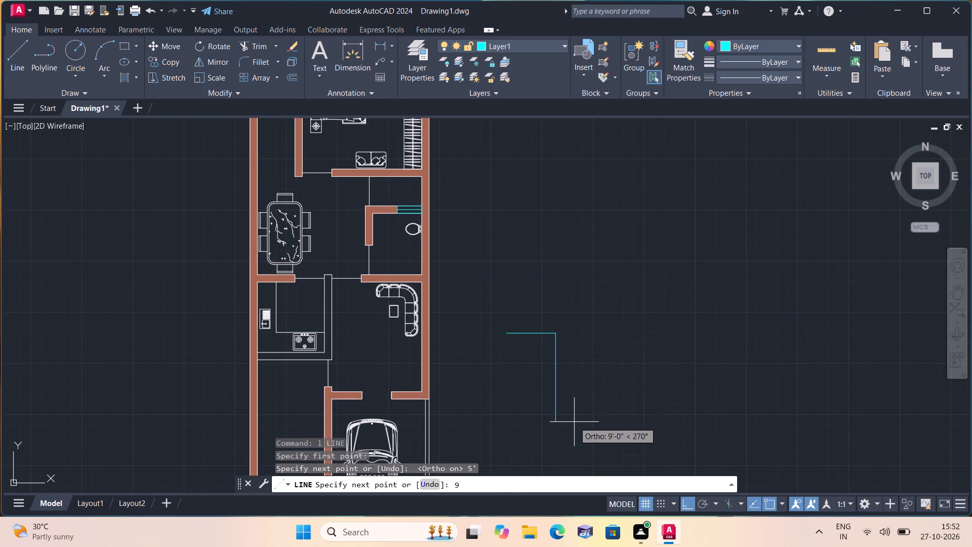
{"action": "key", "text": "shift+quotedbl"}
{"action": "key", "text": "space"}
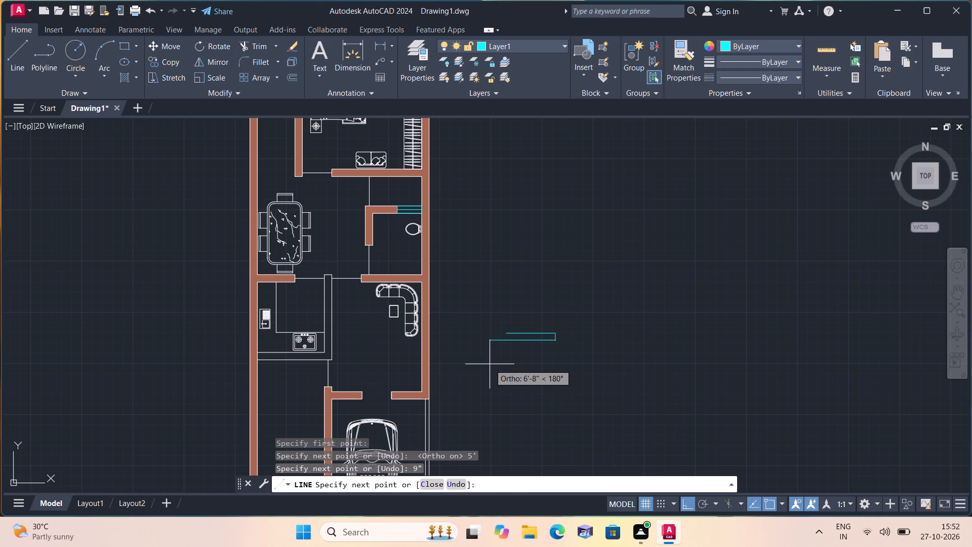
{"action": "type", "text": "5'"}
{"action": "key", "text": "space"}
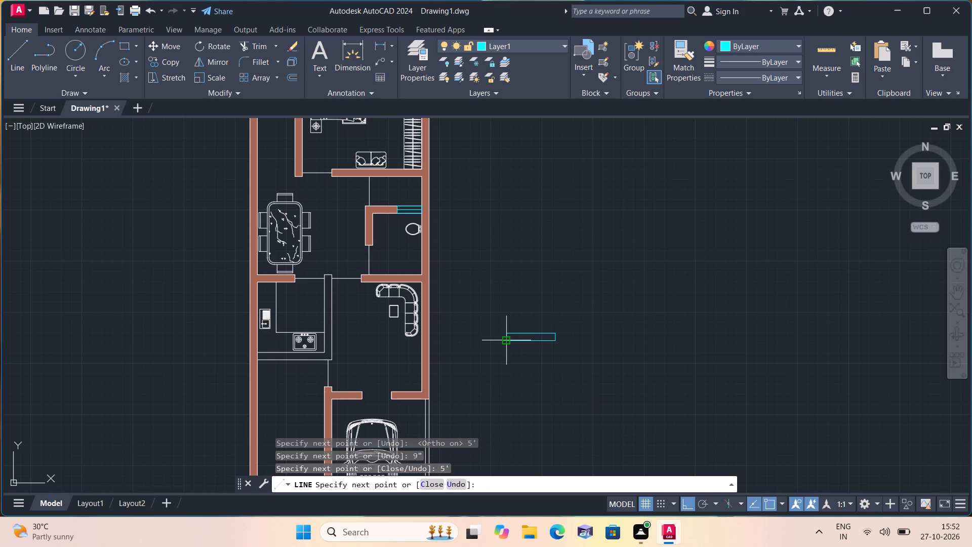
{"action": "left_click", "coordinate": [508, 330]}
{"action": "scroll", "coordinate": [508, 331], "scroll_direction": "up", "scroll_amount": 3}
{"action": "key", "text": "space"}
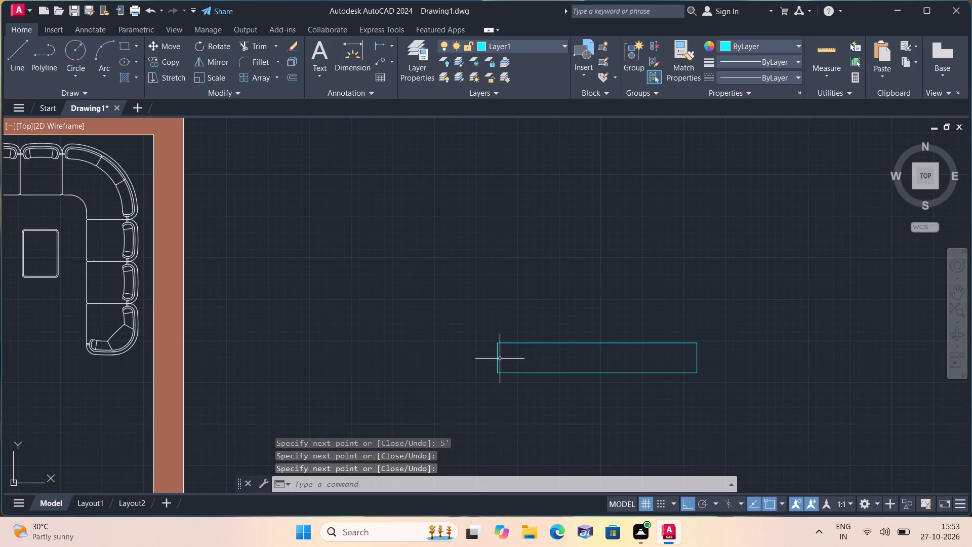
Draw a horizontal centre line through the window rectangle between the midpoints of its short sides, and turn Ortho off.
{"action": "key", "text": "space"}
{"action": "left_click", "coordinate": [497, 355]}
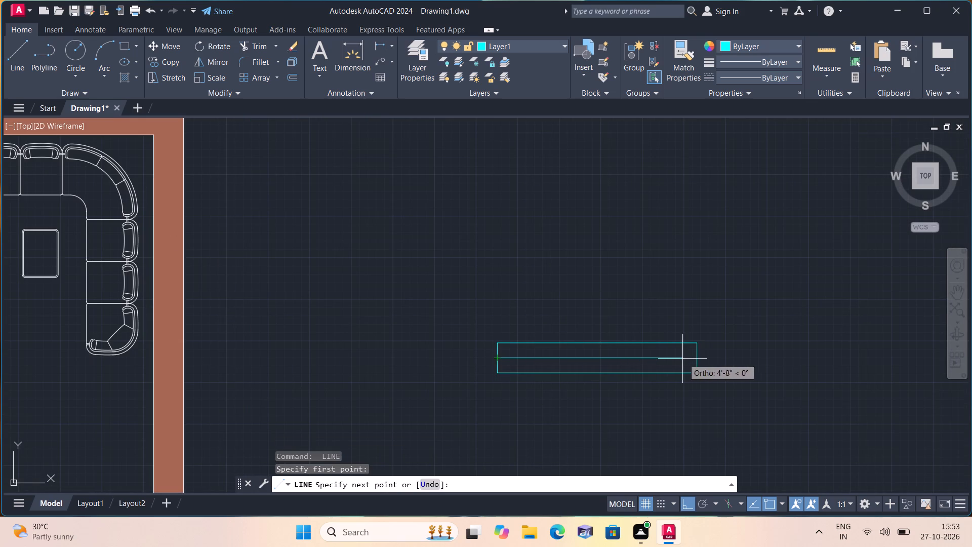
{"action": "left_click", "coordinate": [698, 361]}
{"action": "key", "text": "space"}
{"action": "scroll", "coordinate": [678, 342], "scroll_direction": "down", "scroll_amount": 3}
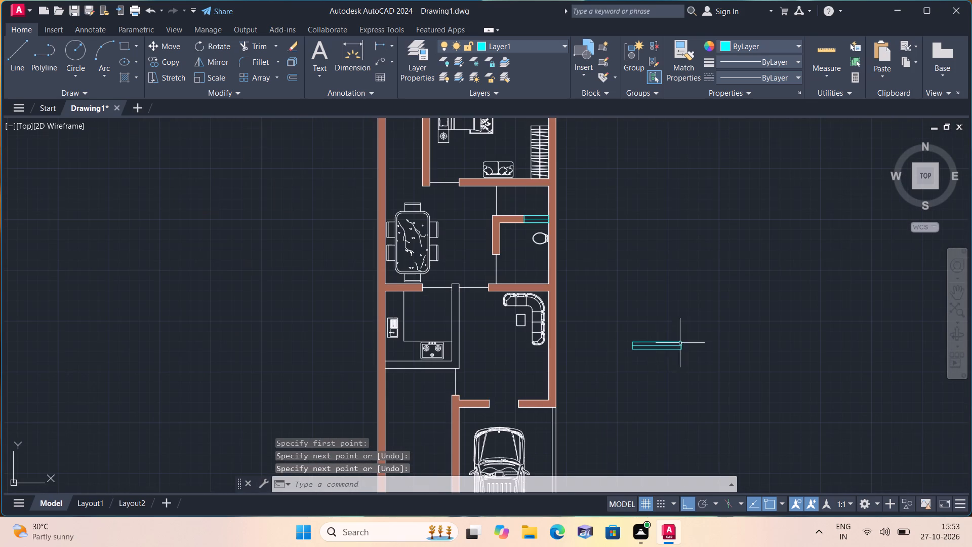
{"action": "middle_click_drag", "start_coordinate": [615, 365], "coordinate": [627, 338]}
{"action": "left_click", "coordinate": [687, 504]}
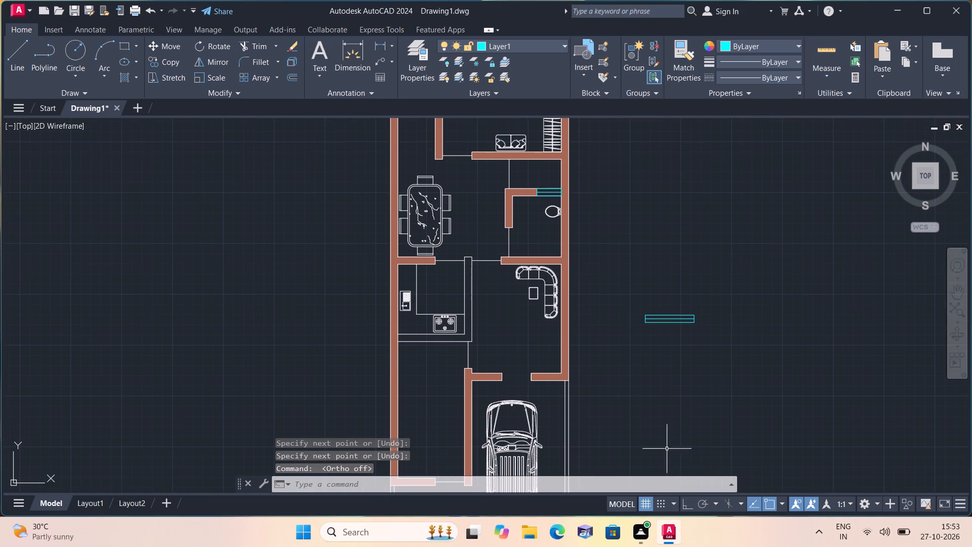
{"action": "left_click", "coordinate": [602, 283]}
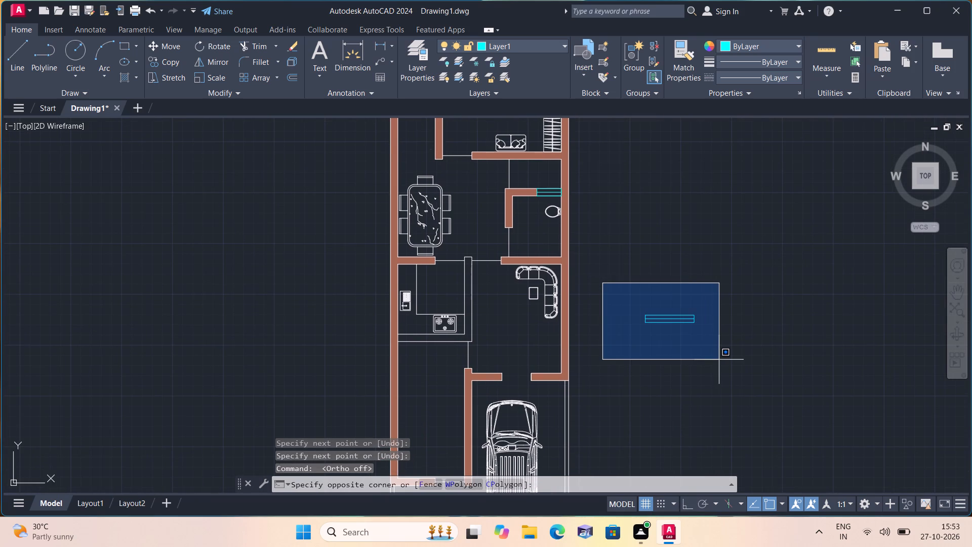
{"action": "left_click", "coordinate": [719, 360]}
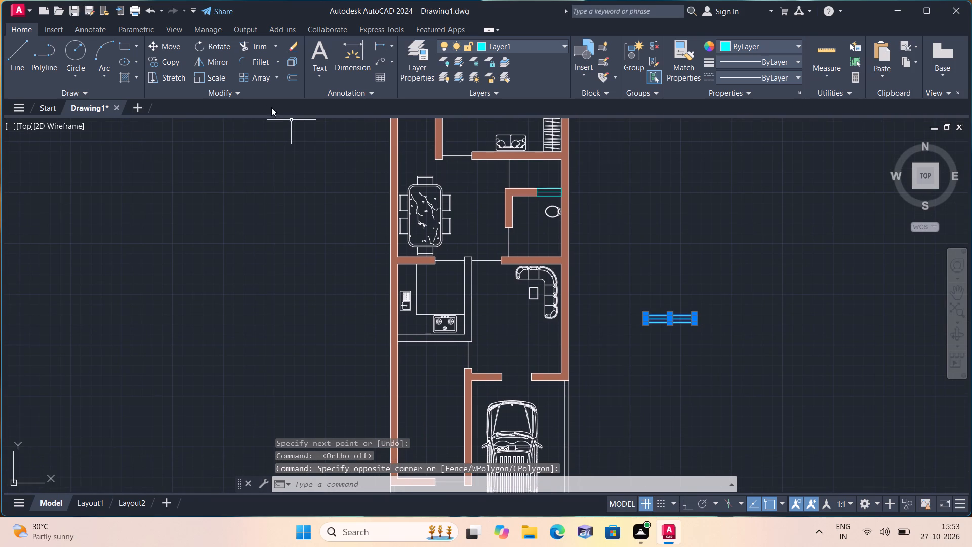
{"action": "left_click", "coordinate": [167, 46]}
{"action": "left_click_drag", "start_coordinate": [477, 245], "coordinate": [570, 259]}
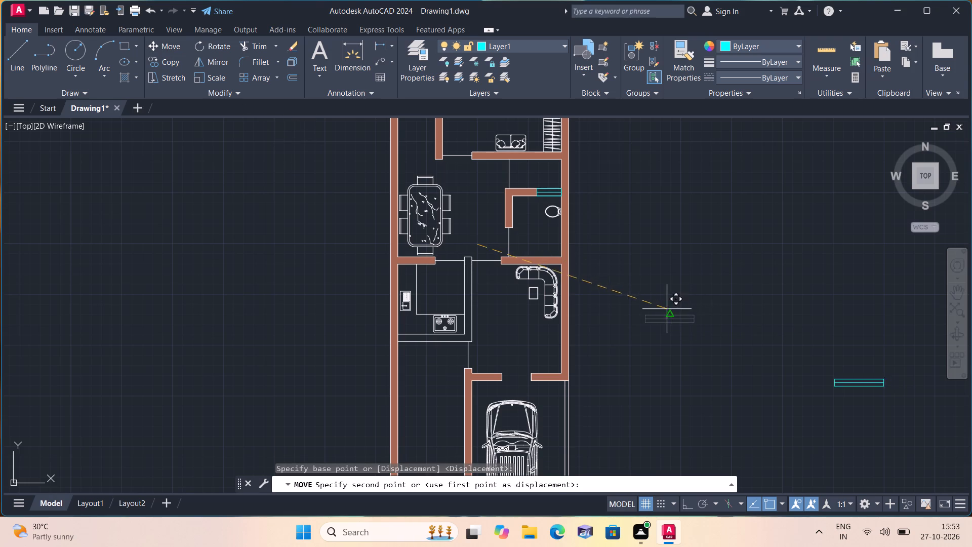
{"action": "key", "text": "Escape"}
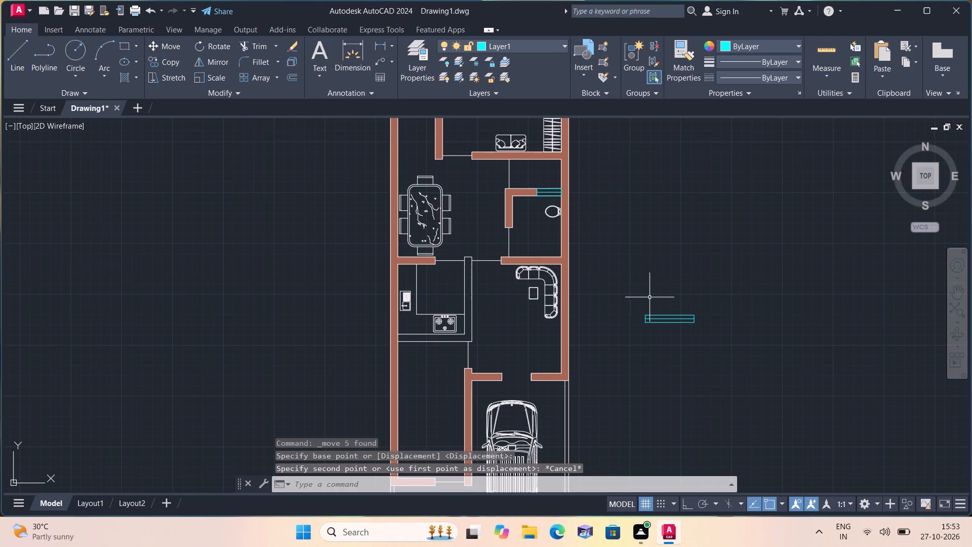
Move the complete window symbol by its top edge's midpoint to the open space just below the kitchen's stove wall.
{"action": "left_click", "coordinate": [720, 357]}
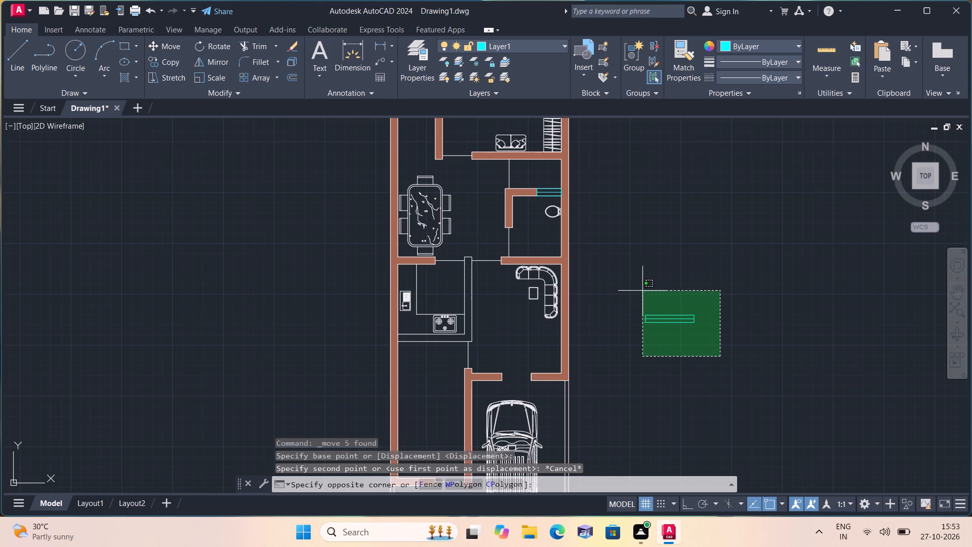
{"action": "left_click", "coordinate": [626, 283]}
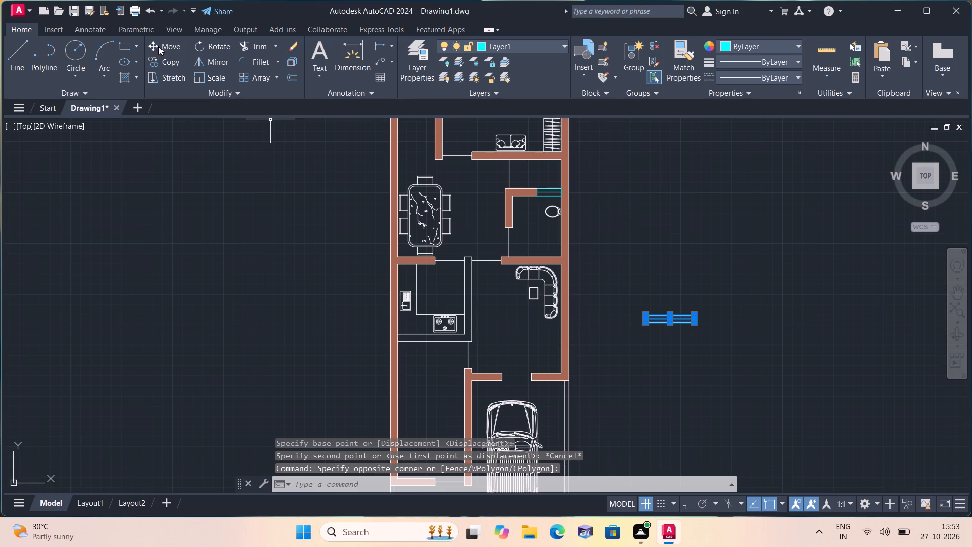
{"action": "left_click_drag", "start_coordinate": [162, 46], "coordinate": [171, 48]}
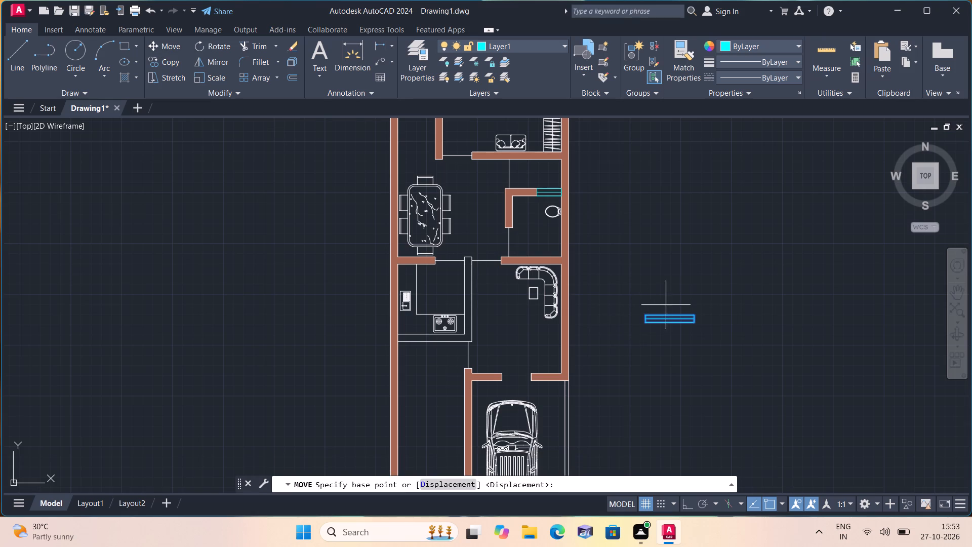
{"action": "left_click", "coordinate": [671, 315]}
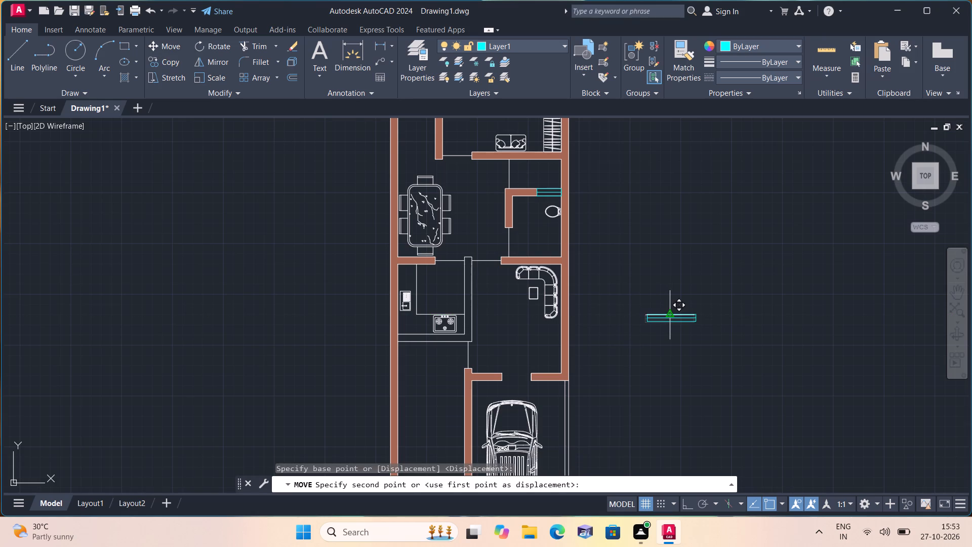
{"action": "scroll", "coordinate": [411, 331], "scroll_direction": "up", "scroll_amount": 4}
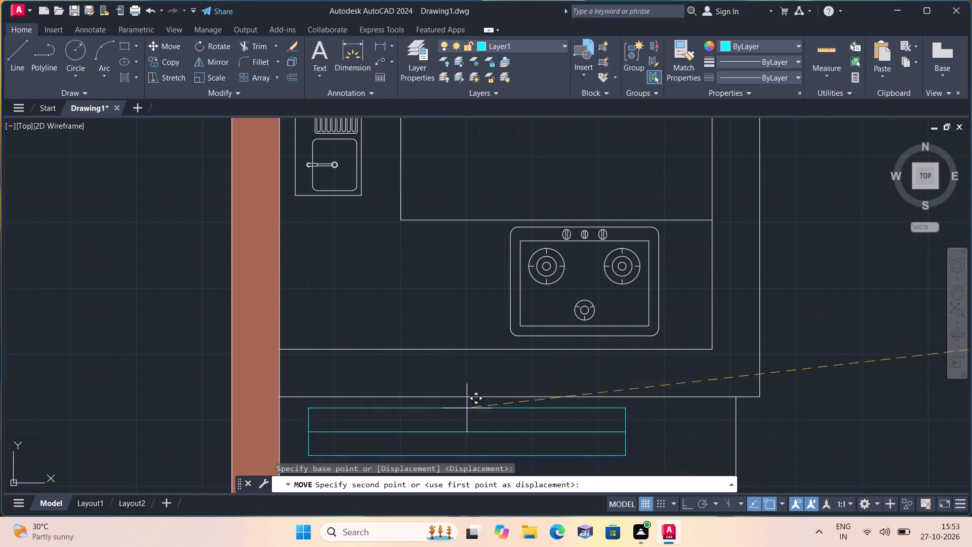
{"action": "middle_click_drag", "start_coordinate": [468, 406], "coordinate": [480, 284]}
{"action": "left_click", "coordinate": [494, 334]}
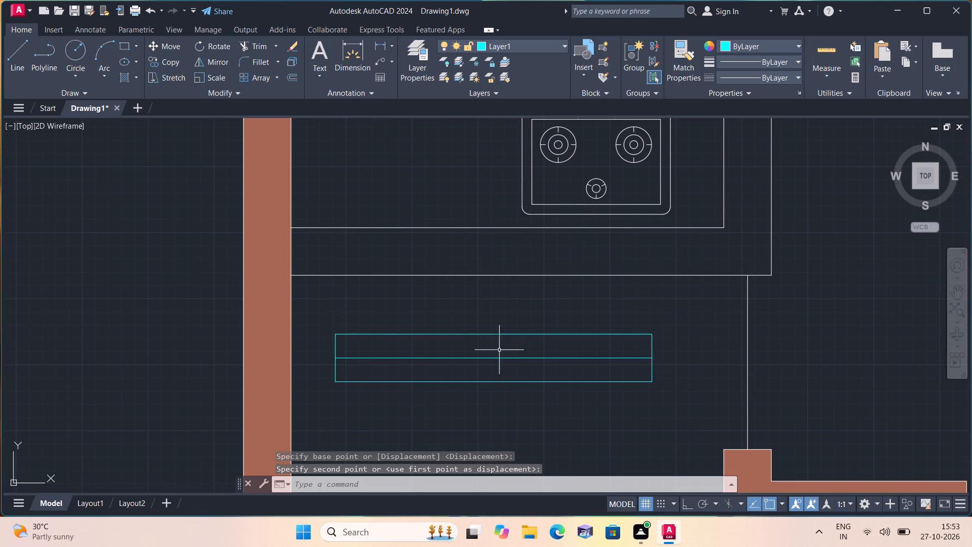
Move the window symbol by its upper-left corner into the stove wall, at the wall's upper corner against the outer west wall.
{"action": "left_click_drag", "start_coordinate": [655, 405], "coordinate": [656, 401]}
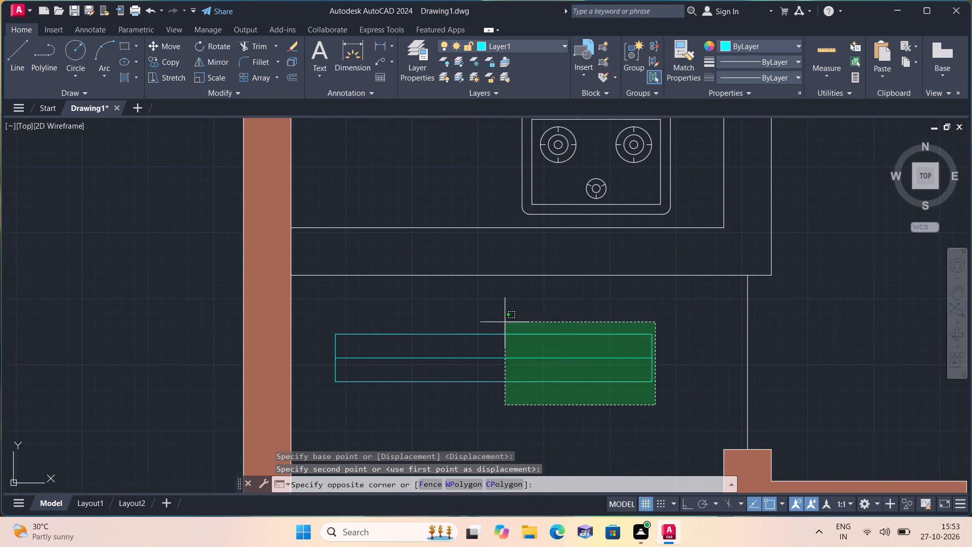
{"action": "left_click", "coordinate": [312, 304]}
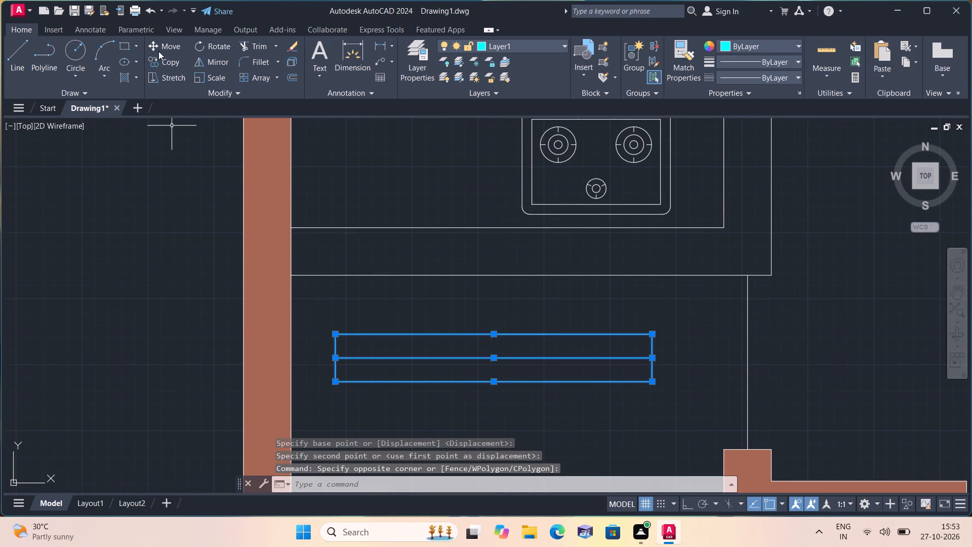
{"action": "left_click", "coordinate": [160, 46]}
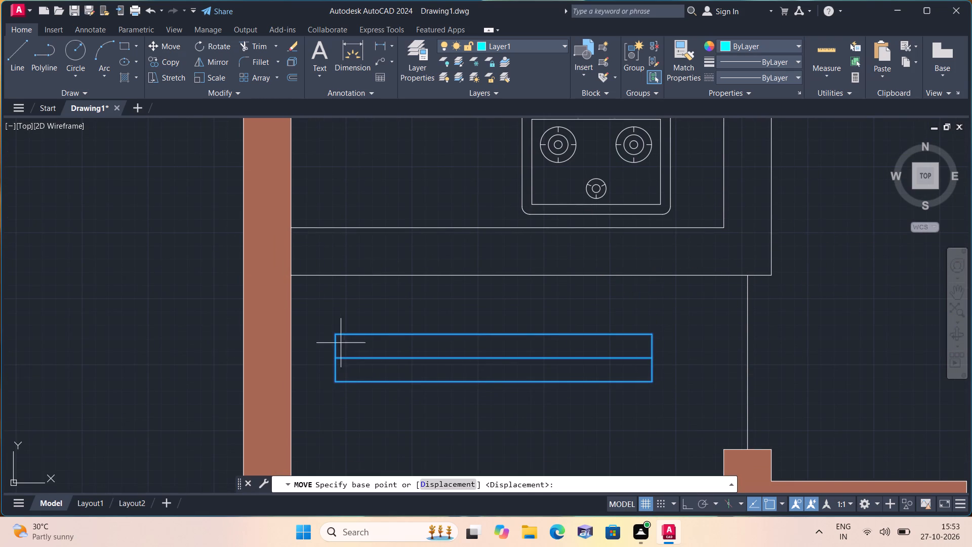
{"action": "left_click", "coordinate": [336, 332]}
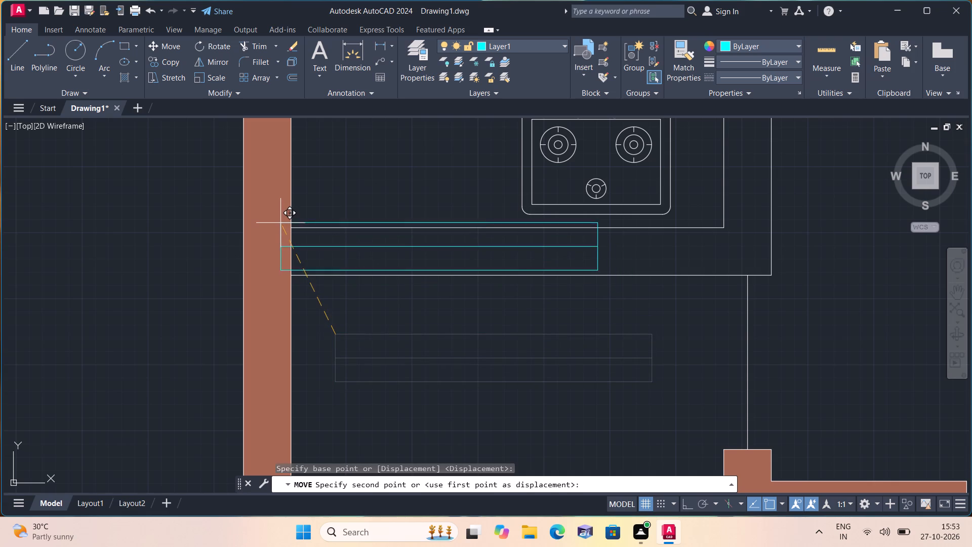
{"action": "left_click", "coordinate": [293, 227]}
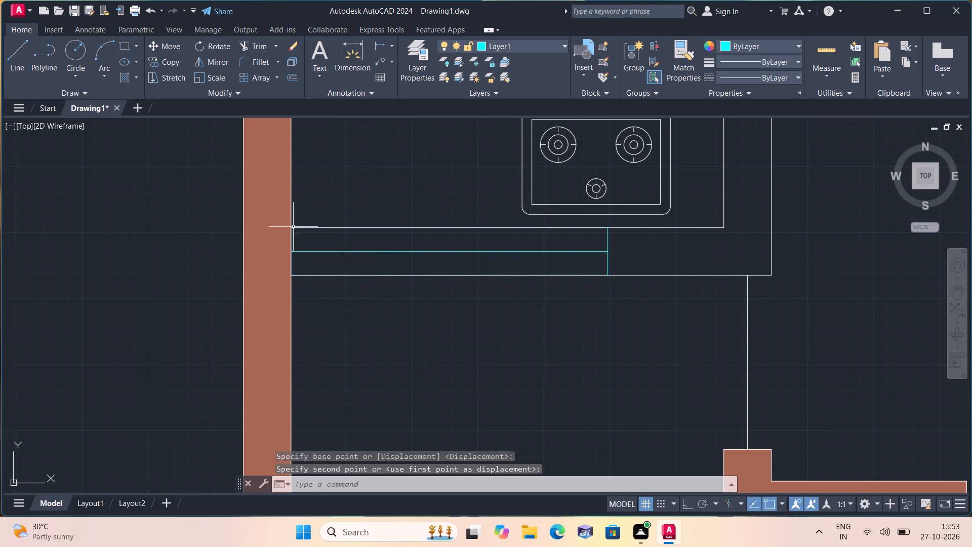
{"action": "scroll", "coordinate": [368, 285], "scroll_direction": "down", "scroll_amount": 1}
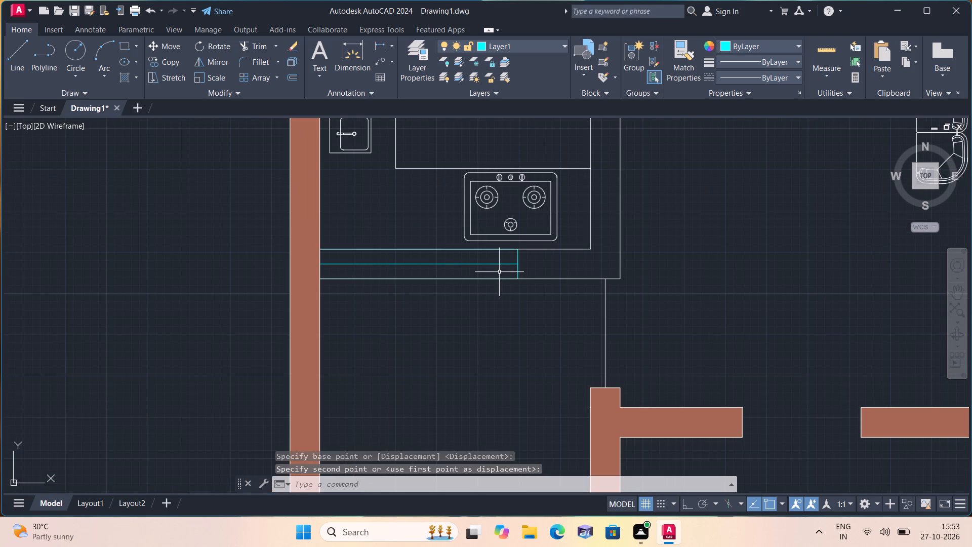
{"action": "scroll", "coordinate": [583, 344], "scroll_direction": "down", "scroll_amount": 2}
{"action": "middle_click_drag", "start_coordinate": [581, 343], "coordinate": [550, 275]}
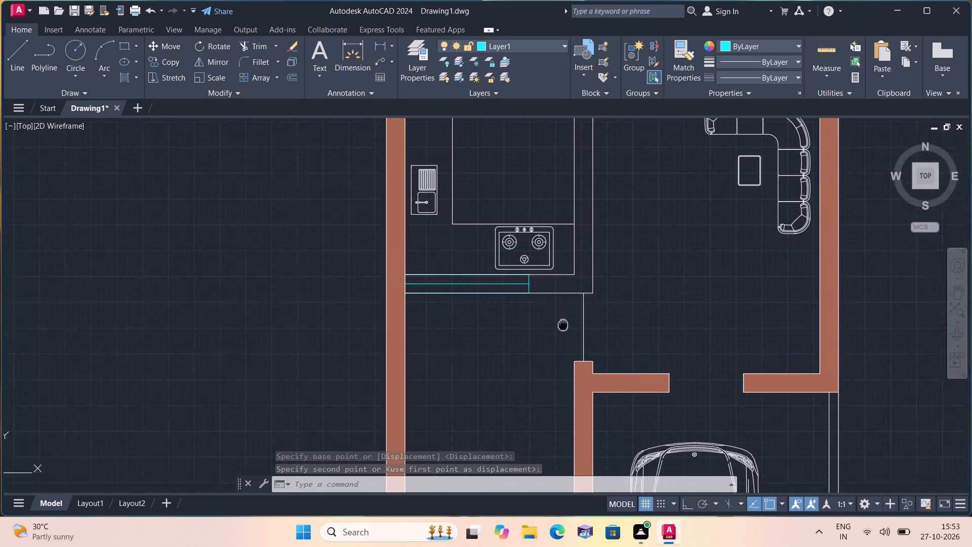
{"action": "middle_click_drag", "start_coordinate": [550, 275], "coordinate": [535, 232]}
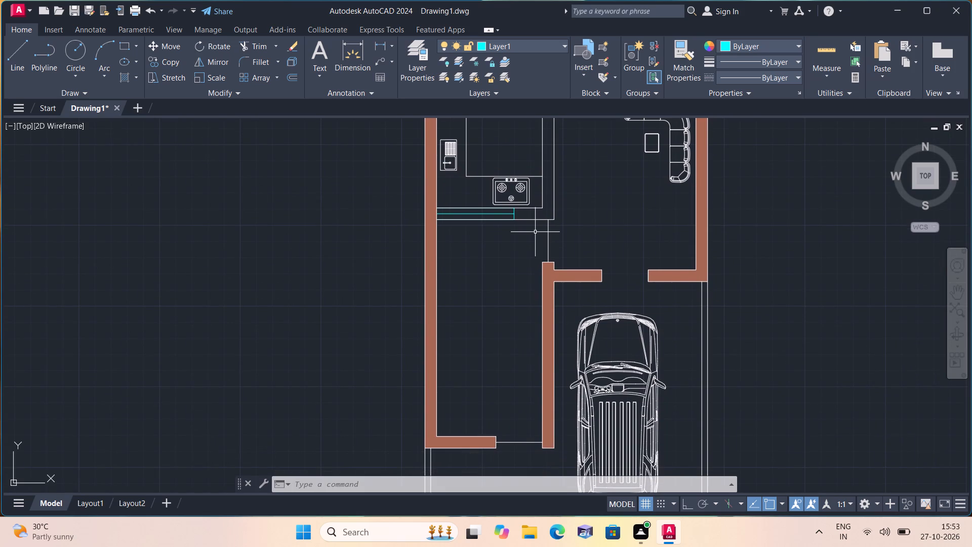
Trim away the brown hatch fills from the walls around the kitchen, living room and car porch.
{"action": "type", "text": "trim"}
{"action": "key", "text": "space"}
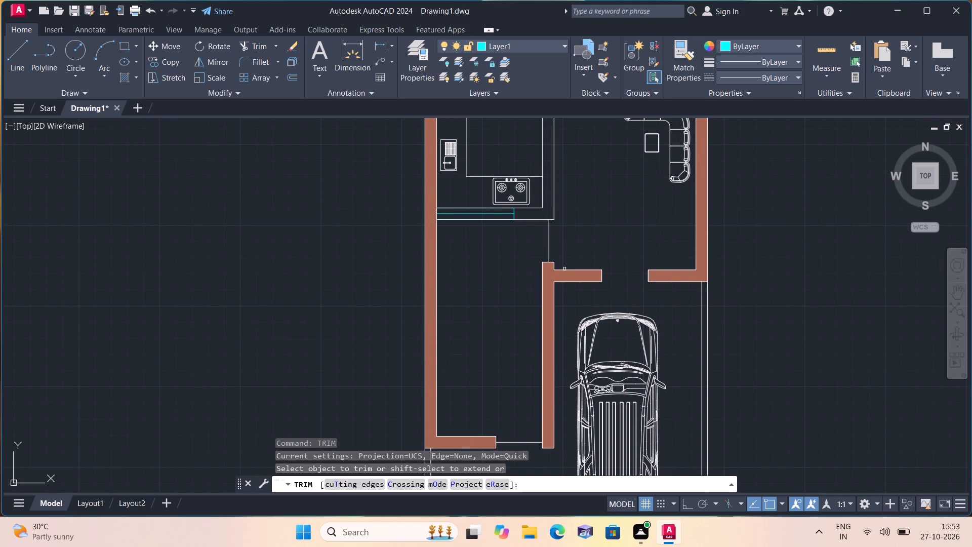
{"action": "left_click", "coordinate": [568, 277]}
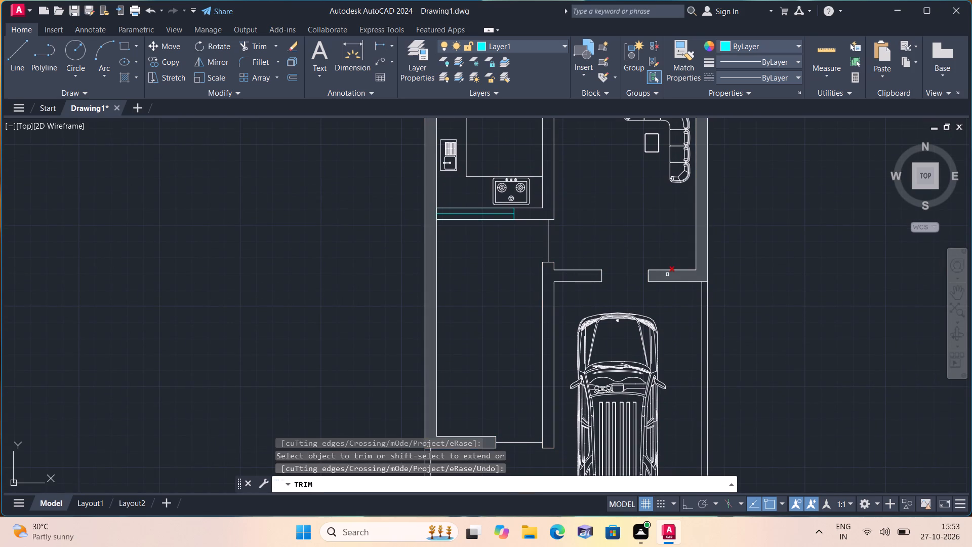
{"action": "left_click", "coordinate": [668, 275]}
{"action": "key", "text": "space"}
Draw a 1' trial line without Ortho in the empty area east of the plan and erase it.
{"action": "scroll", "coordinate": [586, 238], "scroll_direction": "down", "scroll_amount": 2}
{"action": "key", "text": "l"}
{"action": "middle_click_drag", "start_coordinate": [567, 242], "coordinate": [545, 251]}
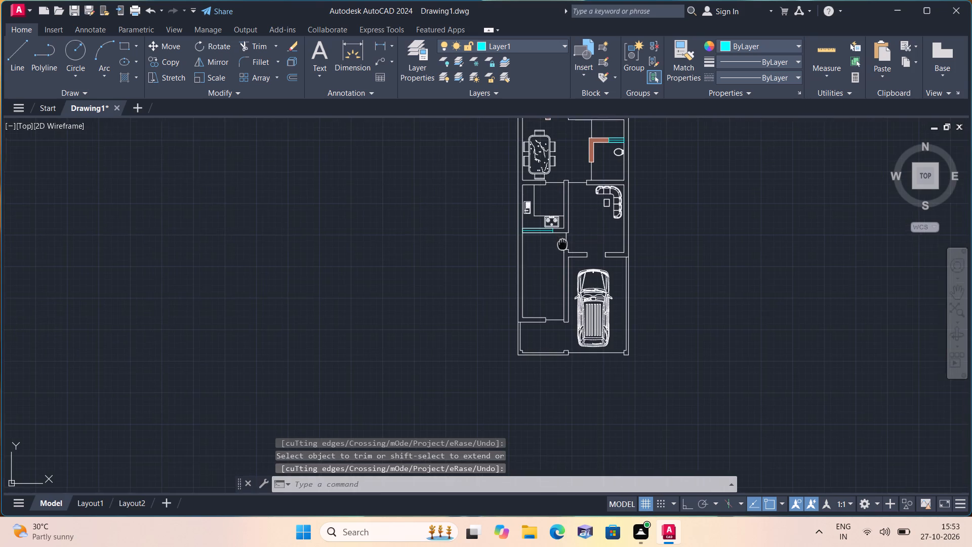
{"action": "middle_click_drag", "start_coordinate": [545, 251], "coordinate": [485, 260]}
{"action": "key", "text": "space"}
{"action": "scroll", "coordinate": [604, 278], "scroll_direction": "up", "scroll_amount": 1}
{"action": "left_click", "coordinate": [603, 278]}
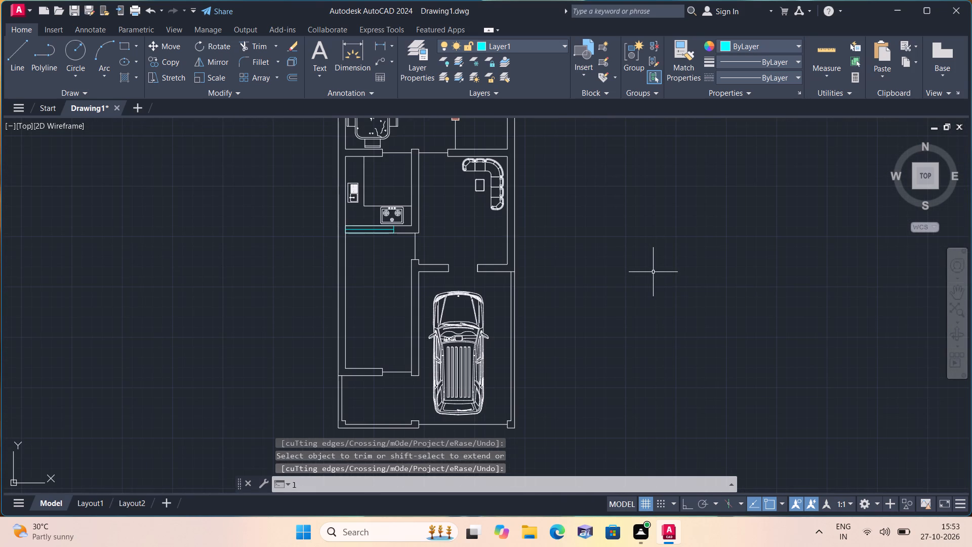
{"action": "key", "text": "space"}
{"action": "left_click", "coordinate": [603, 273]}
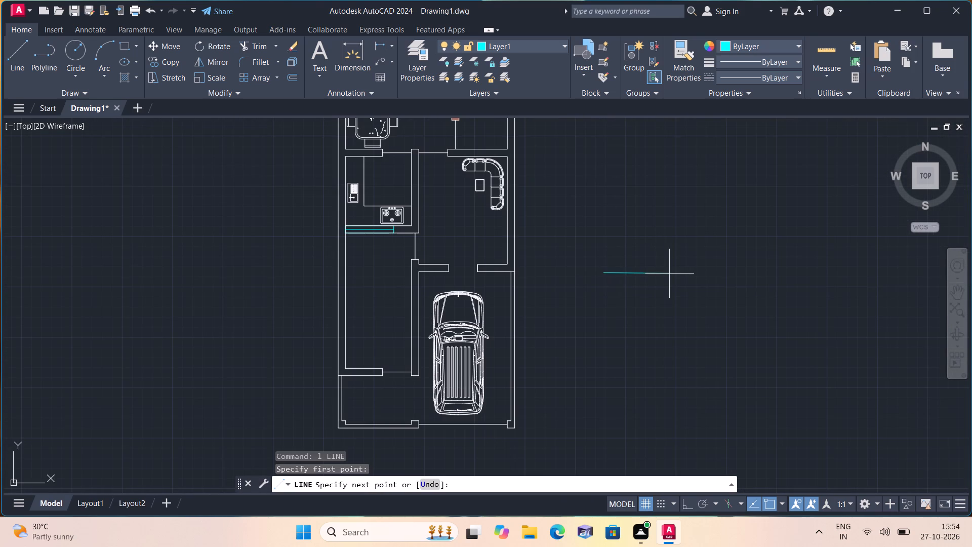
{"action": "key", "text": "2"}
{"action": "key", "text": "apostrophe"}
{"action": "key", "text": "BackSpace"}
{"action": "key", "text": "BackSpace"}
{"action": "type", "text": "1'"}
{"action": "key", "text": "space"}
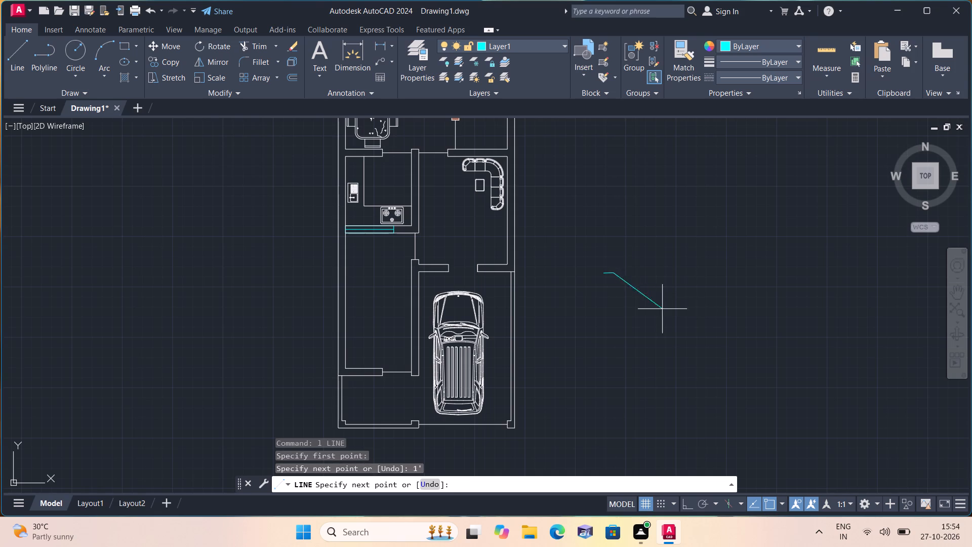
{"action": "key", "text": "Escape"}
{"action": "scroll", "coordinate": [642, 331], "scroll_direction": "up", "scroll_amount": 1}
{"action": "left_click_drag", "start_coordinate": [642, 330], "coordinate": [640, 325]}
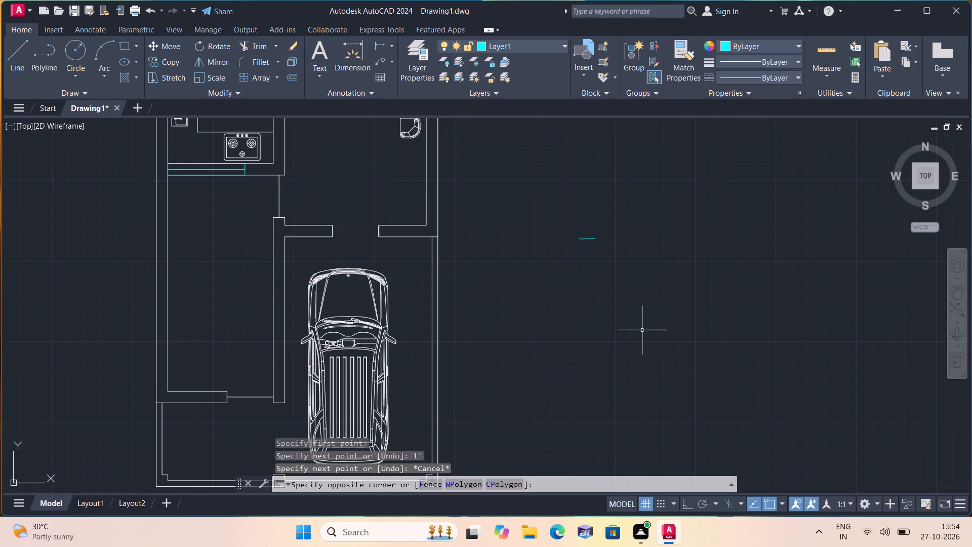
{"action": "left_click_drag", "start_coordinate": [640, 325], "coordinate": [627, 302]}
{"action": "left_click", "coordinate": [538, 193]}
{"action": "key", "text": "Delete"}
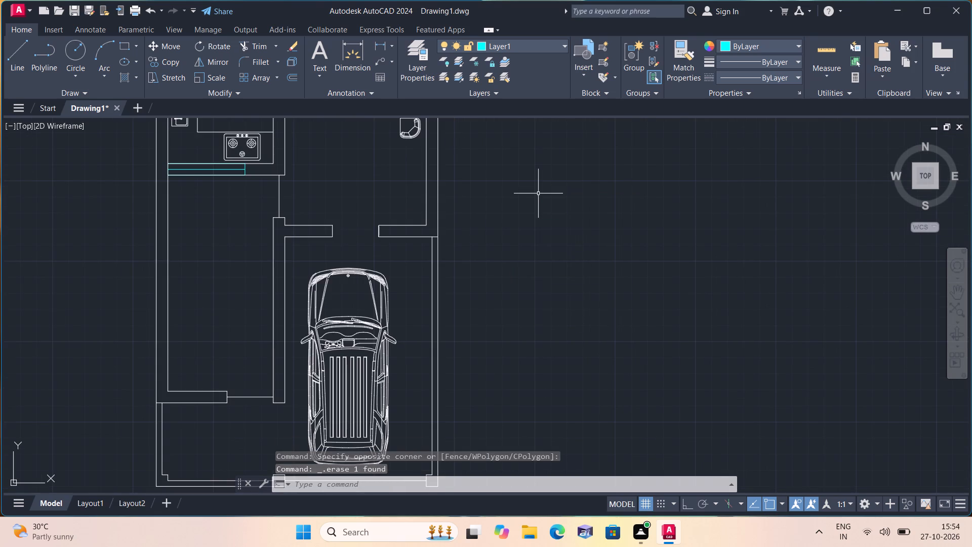
With Ortho on, draw a 1' by 9" horizontal rectangle from lines in the empty area east of the car porch.
{"action": "key", "text": "F8"}
{"action": "key", "text": "l"}
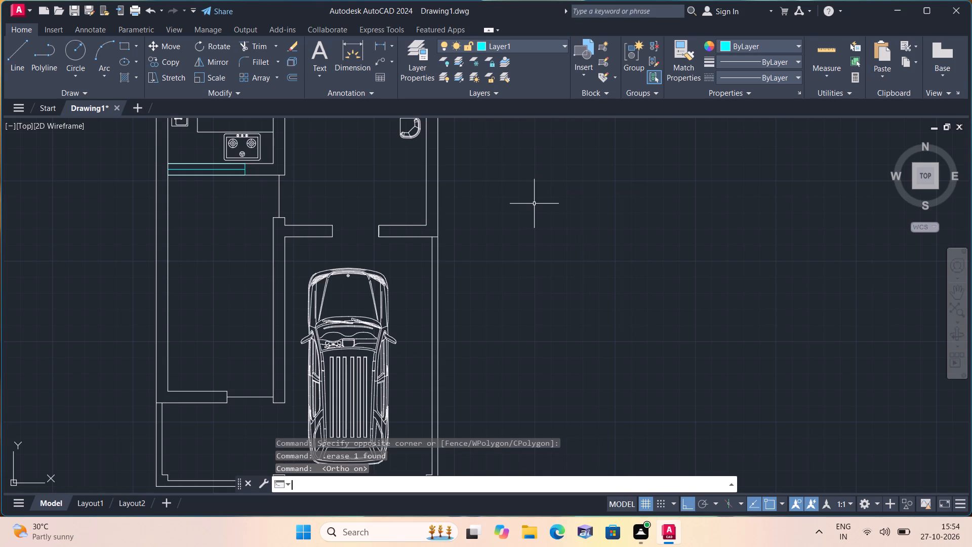
{"action": "key", "text": "space"}
{"action": "left_click", "coordinate": [531, 262]}
{"action": "type", "text": "1'"}
{"action": "key", "text": "space"}
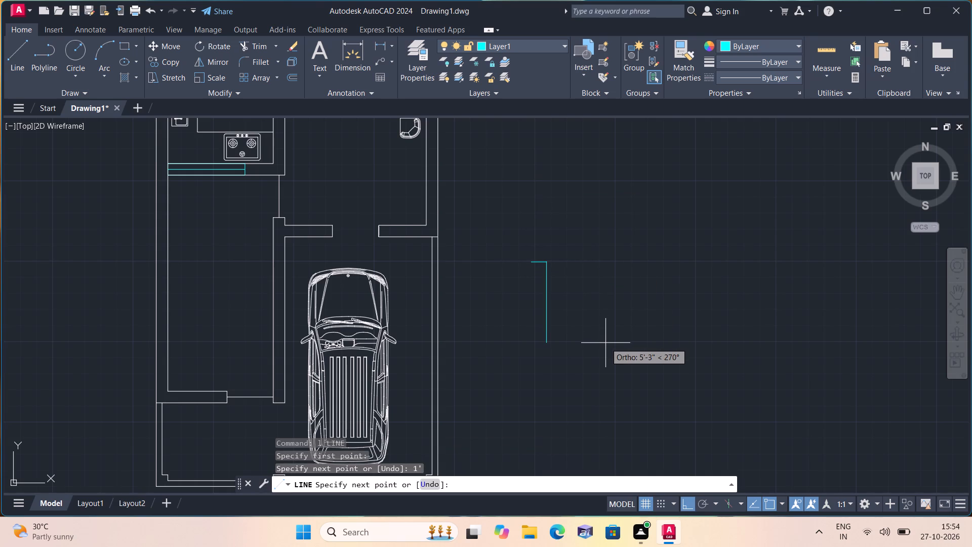
{"action": "type", "text": "9\""}
{"action": "key", "text": "space"}
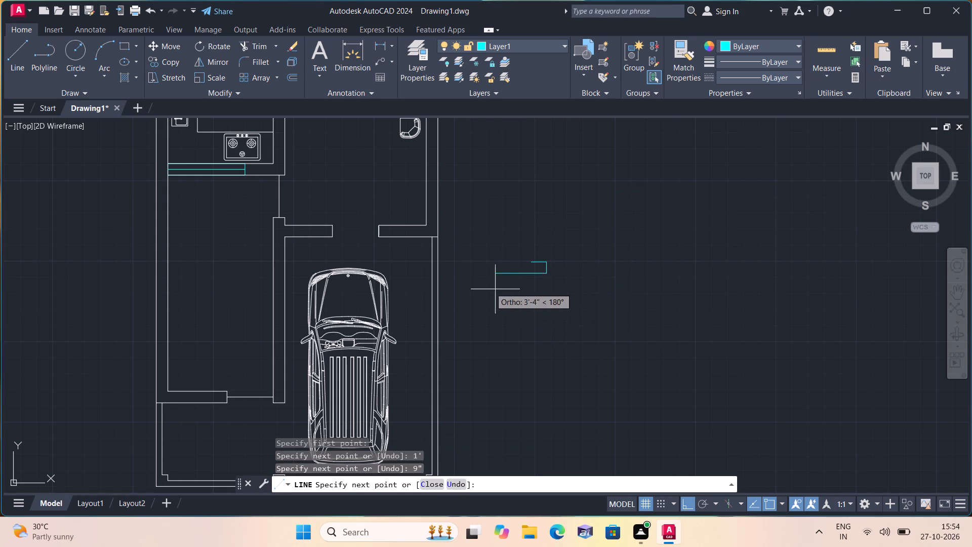
{"action": "type", "text": "1'"}
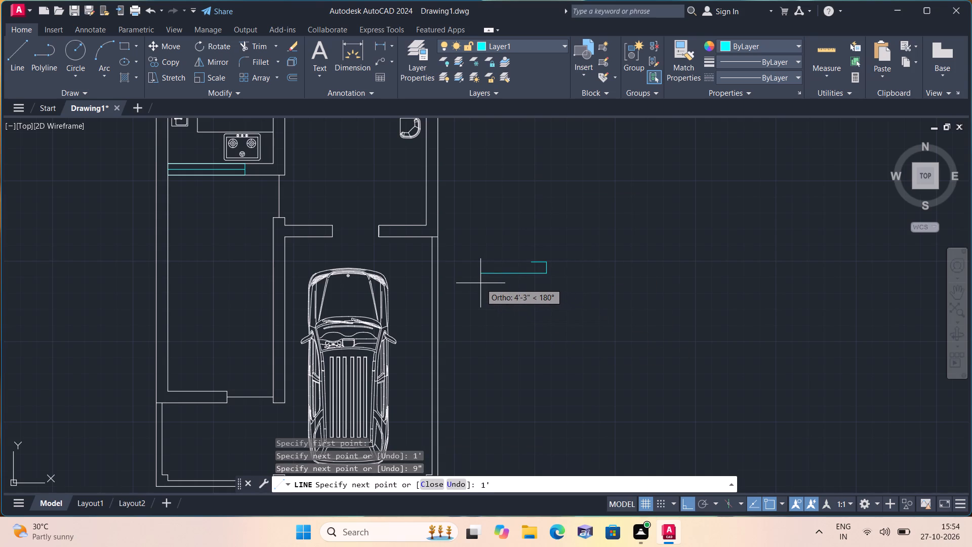
{"action": "key", "text": "space"}
{"action": "scroll", "coordinate": [501, 257], "scroll_direction": "up", "scroll_amount": 1}
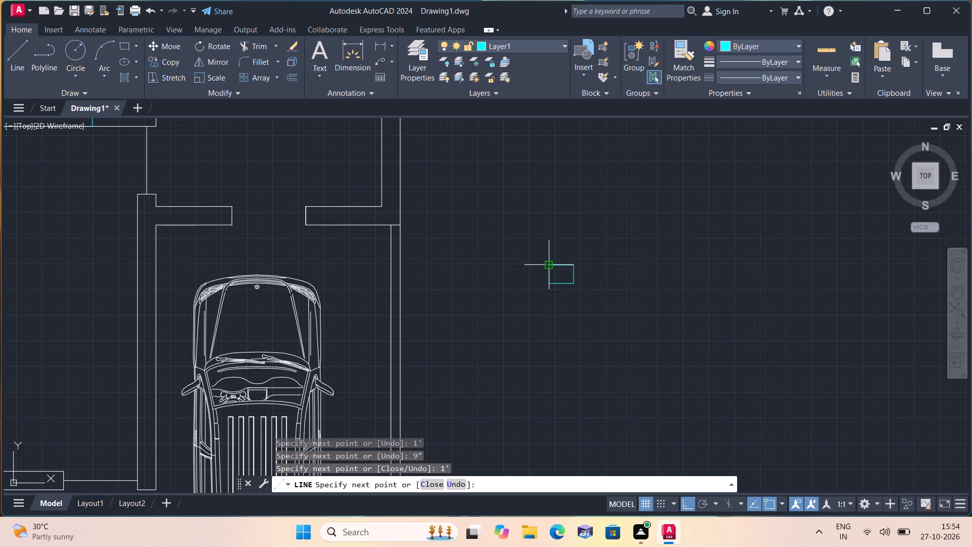
{"action": "left_click", "coordinate": [545, 265]}
{"action": "key", "text": "space"}
Extend the rectangle 6" westward with lines from its upper-left corner, keeping the 9" height and closing at its lower-left corner.
{"action": "scroll", "coordinate": [547, 270], "scroll_direction": "up", "scroll_amount": 3}
{"action": "key", "text": "space"}
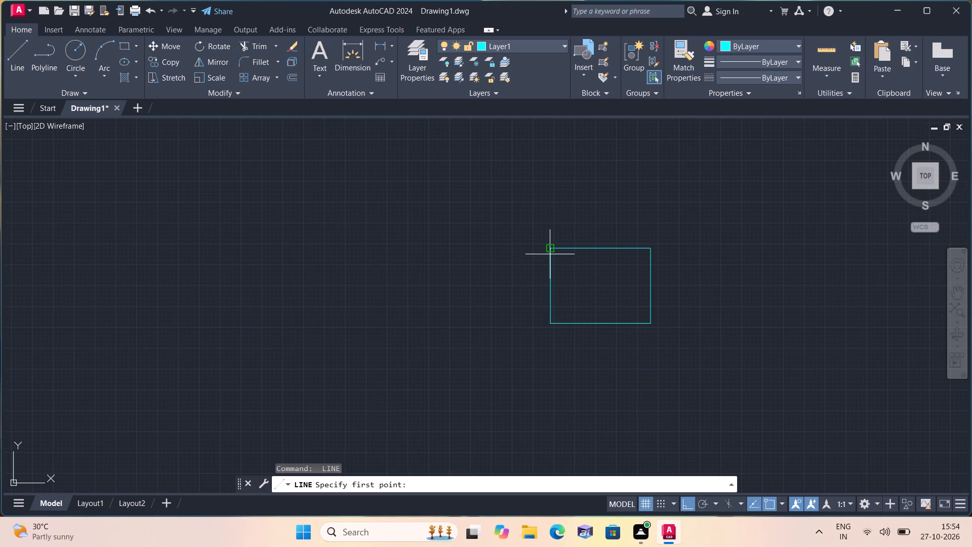
{"action": "left_click", "coordinate": [551, 248]}
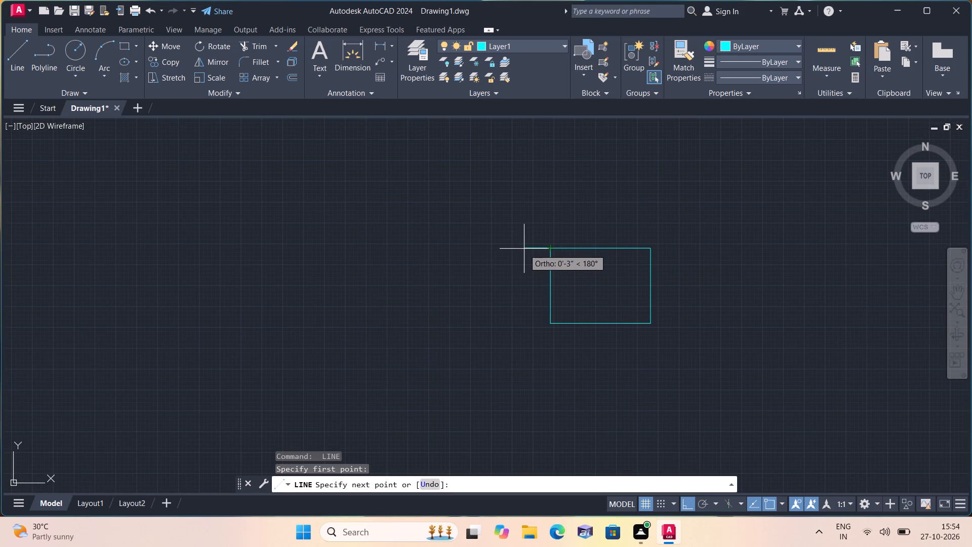
{"action": "type", "text": "6\""}
{"action": "key", "text": "space"}
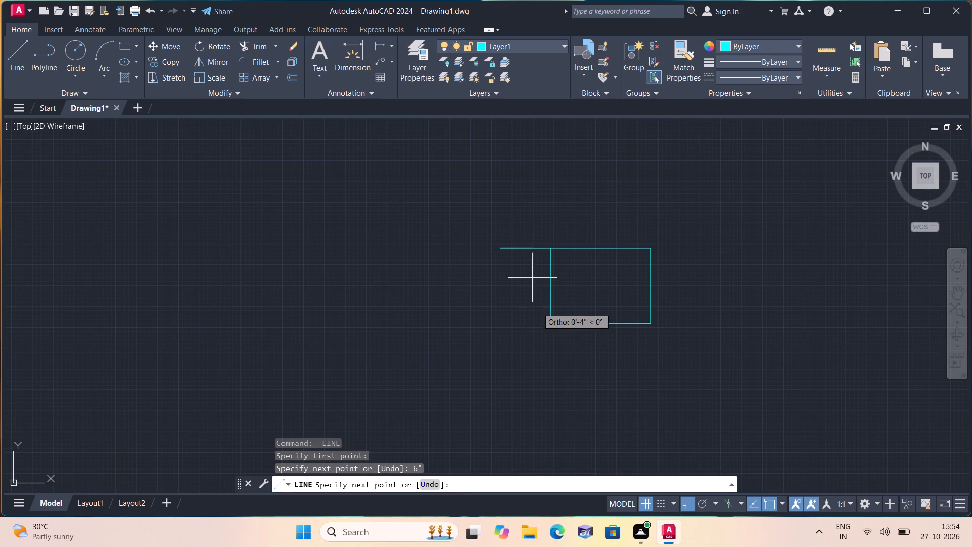
{"action": "type", "text": "9\""}
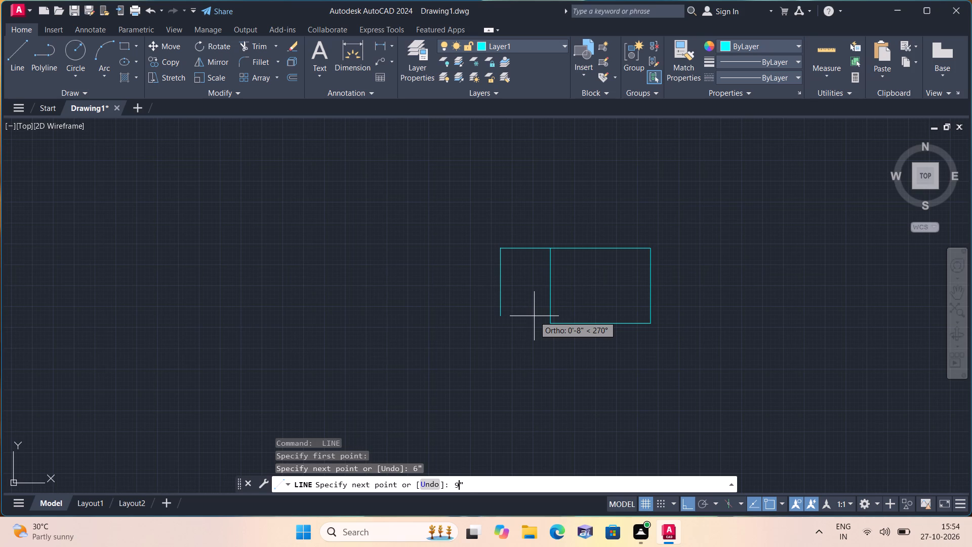
{"action": "key", "text": "space"}
{"action": "left_click", "coordinate": [555, 324]}
{"action": "key", "text": "space"}
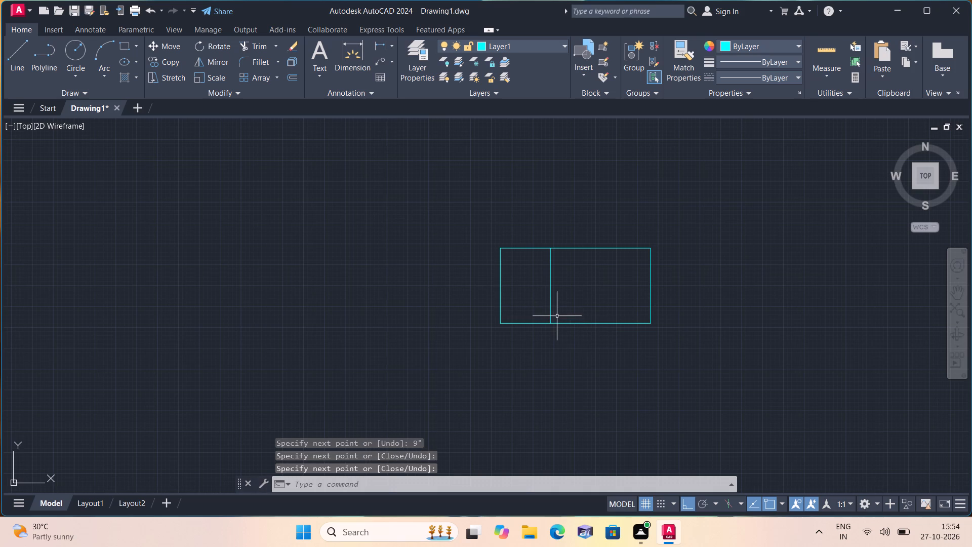
Erase the vertical line dividing the 6" extension from the 1' rectangle.
{"action": "left_click_drag", "start_coordinate": [557, 310], "coordinate": [554, 304]}
{"action": "left_click", "coordinate": [534, 281]}
{"action": "key", "text": "Delete"}
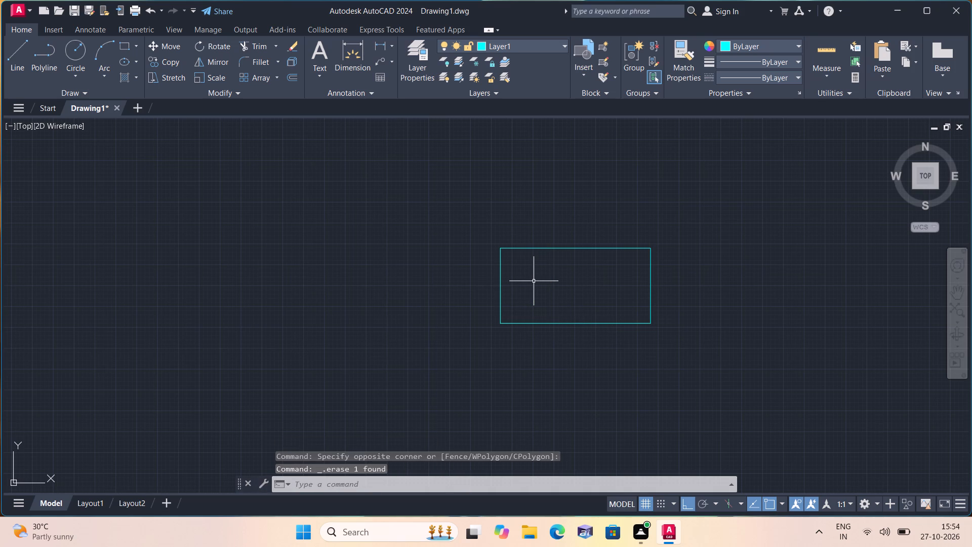
Draw a horizontal centre line between the midpoints of the rectangle's short sides, and turn Ortho off.
{"action": "type", "text": "l"}
{"action": "key", "text": "space"}
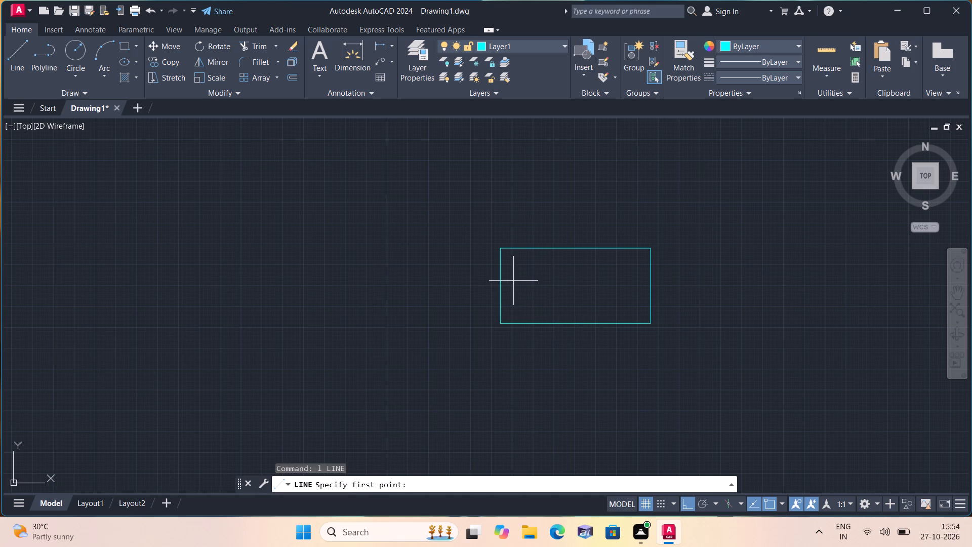
{"action": "left_click", "coordinate": [503, 287]}
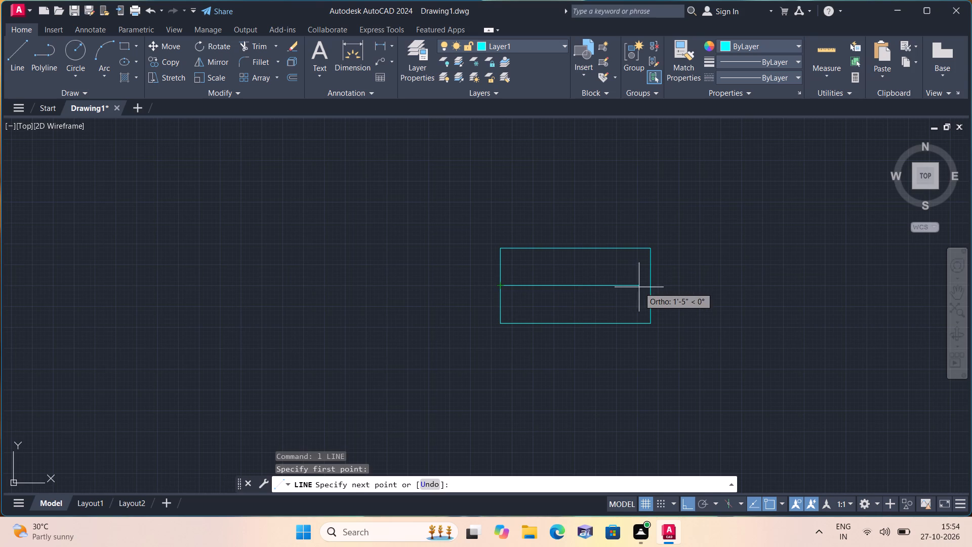
{"action": "left_click", "coordinate": [649, 287]}
{"action": "key", "text": "space"}
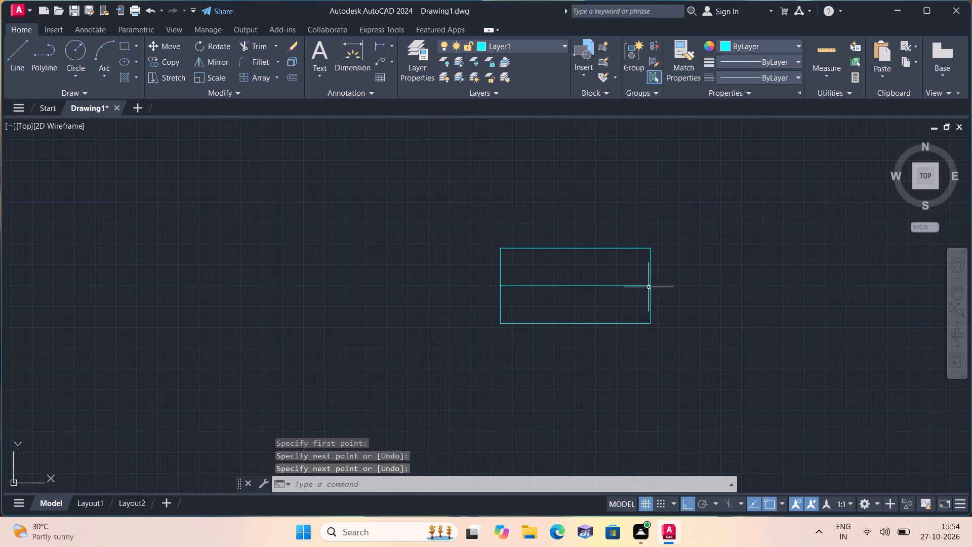
{"action": "key", "text": "F8"}
Move the new window symbol by its upper-left corner to the upper-left corner of the short wall east of the porch door opening.
{"action": "left_click_drag", "start_coordinate": [698, 365], "coordinate": [690, 354]}
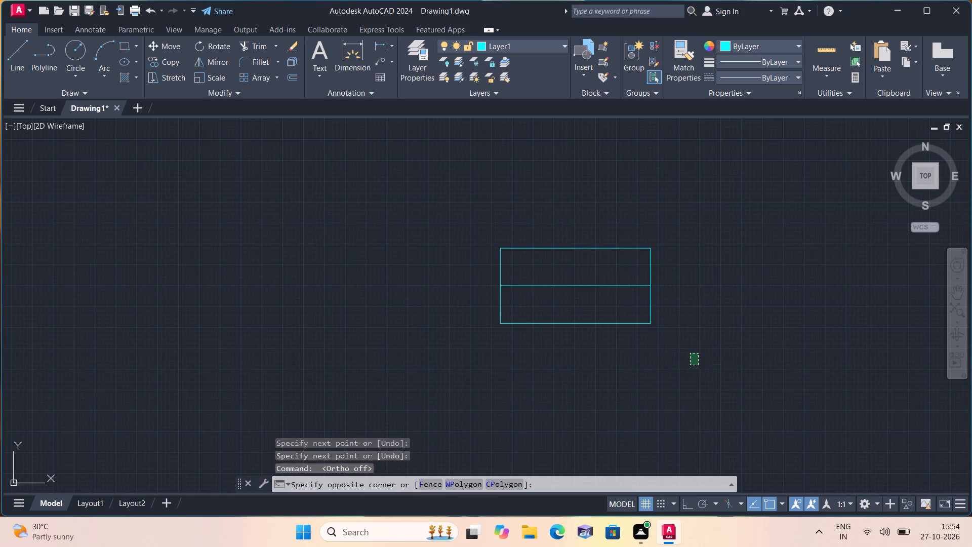
{"action": "left_click", "coordinate": [479, 204]}
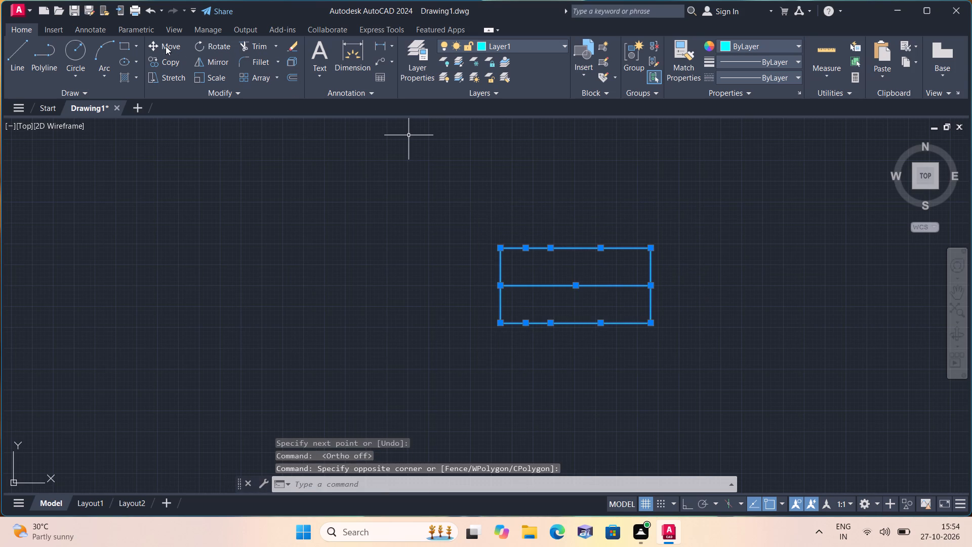
{"action": "left_click", "coordinate": [164, 45]}
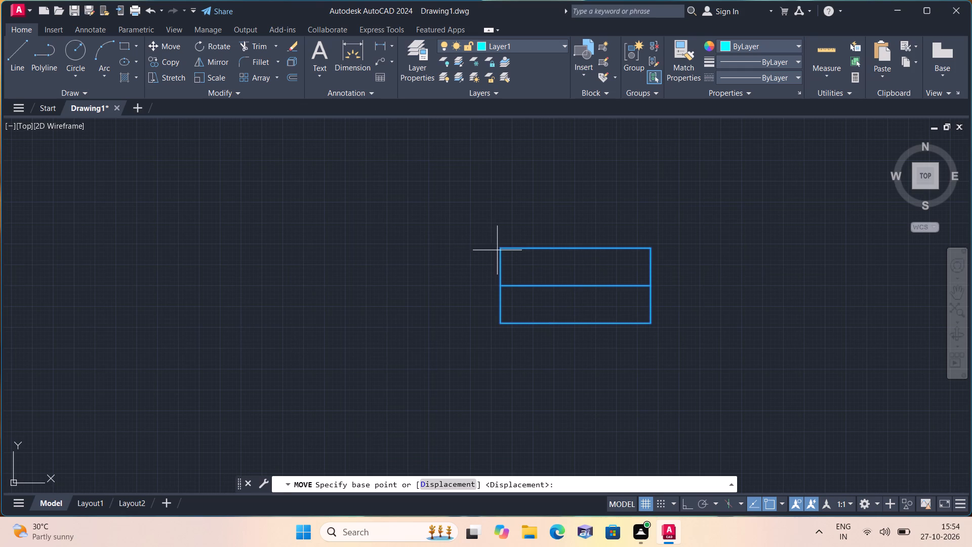
{"action": "left_click", "coordinate": [503, 248]}
{"action": "scroll", "coordinate": [485, 263], "scroll_direction": "down", "scroll_amount": 3}
{"action": "middle_click_drag", "start_coordinate": [386, 298], "coordinate": [491, 239]}
{"action": "scroll", "coordinate": [424, 276], "scroll_direction": "down", "scroll_amount": 1}
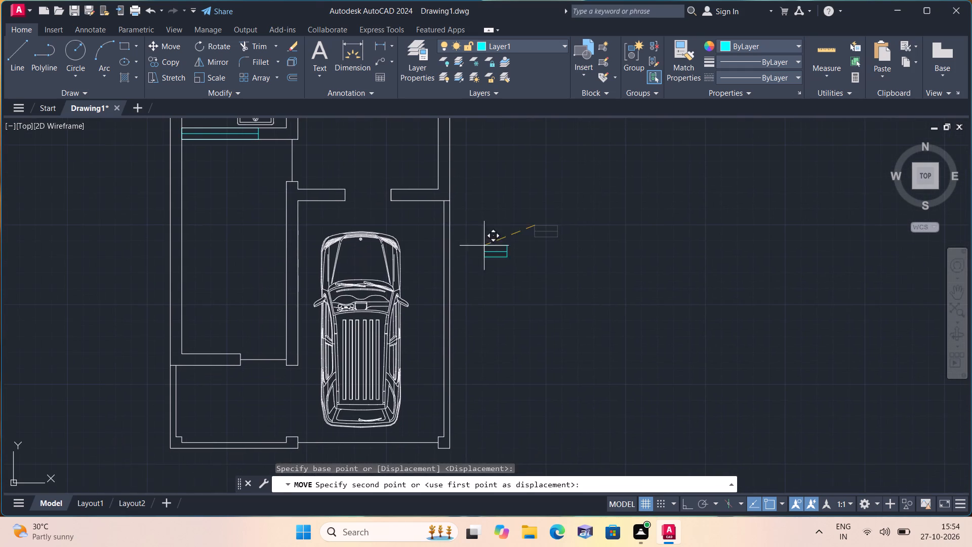
{"action": "scroll", "coordinate": [369, 191], "scroll_direction": "up", "scroll_amount": 3}
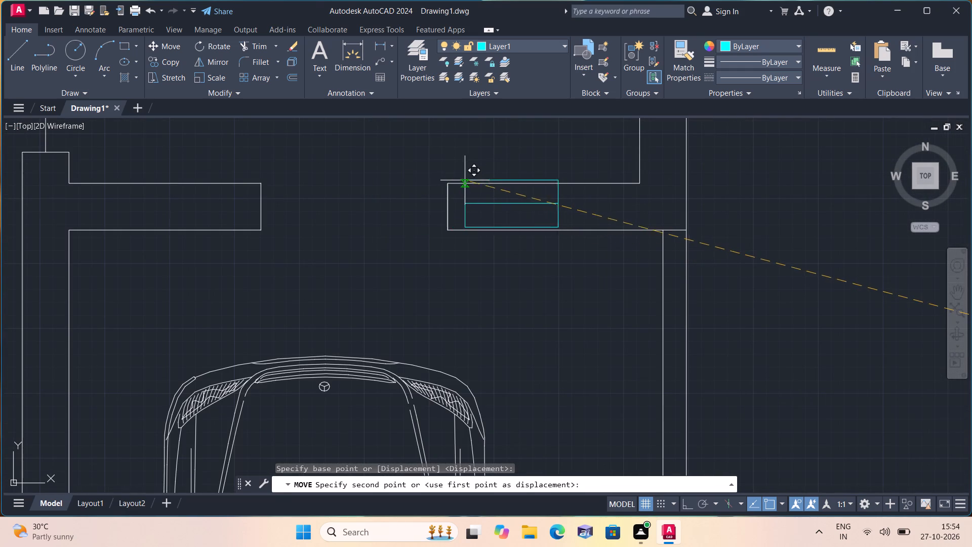
{"action": "left_click", "coordinate": [447, 183]}
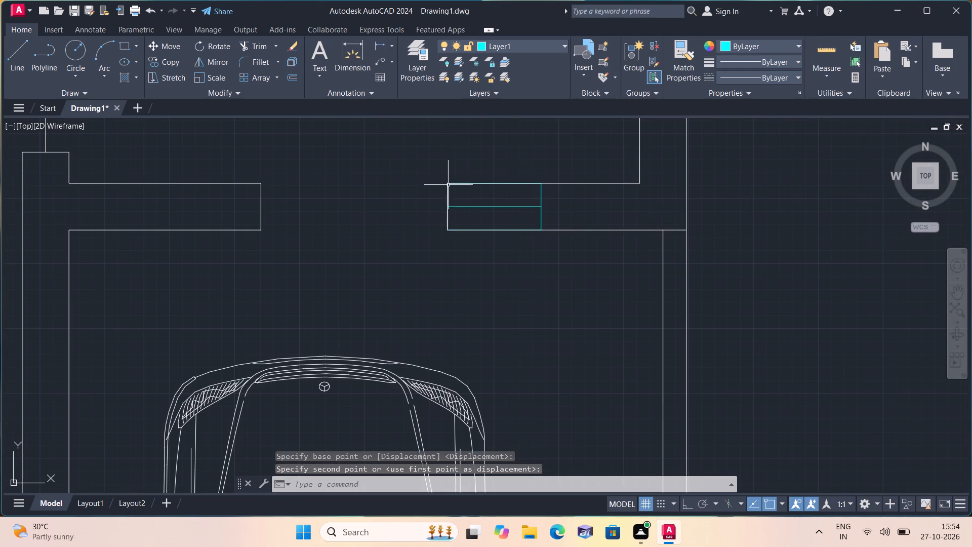
Copy the window symbol east of the porch door opening by its upper-right corner to the upper-right corner of the short wall west of the opening.
{"action": "scroll", "coordinate": [495, 209], "scroll_direction": "up", "scroll_amount": 1}
{"action": "left_click", "coordinate": [583, 222]}
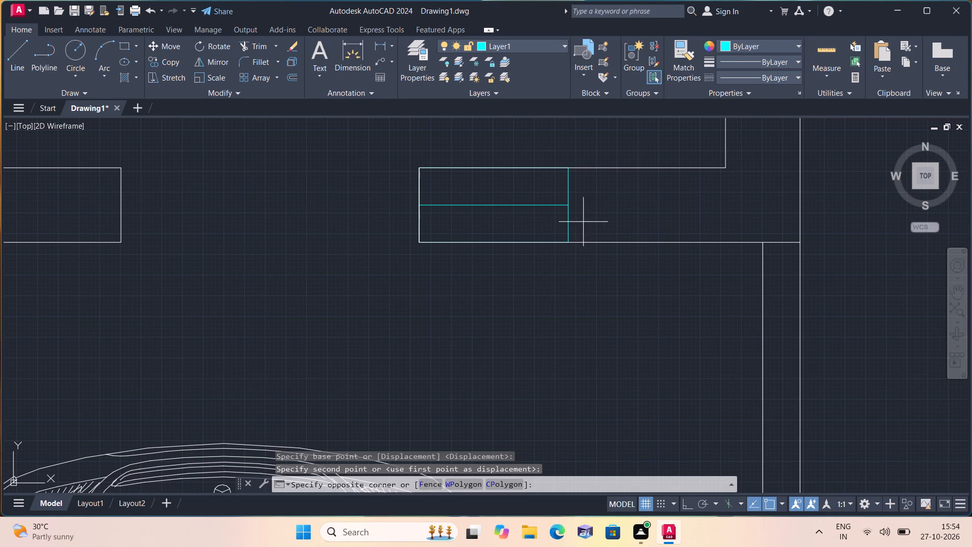
{"action": "left_click", "coordinate": [500, 179]}
{"action": "left_click", "coordinate": [491, 167]}
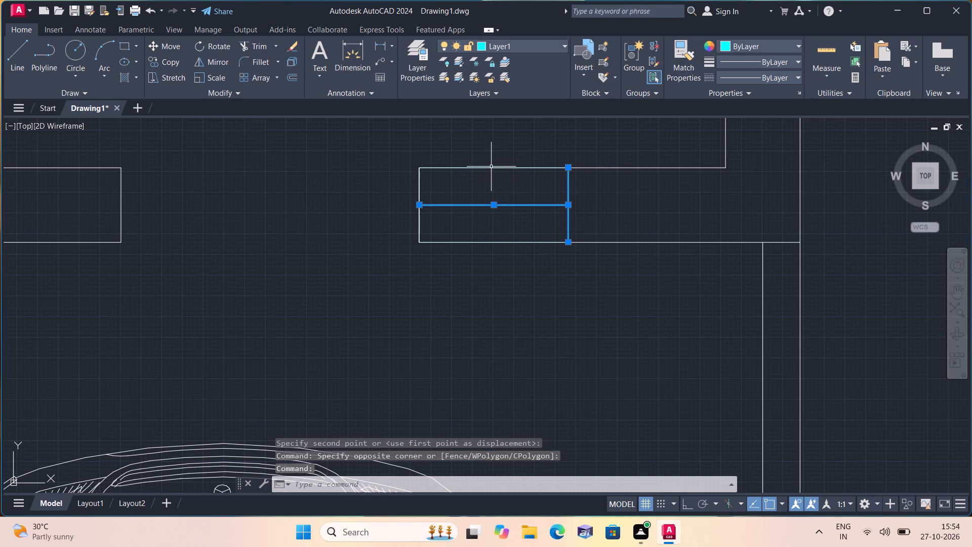
{"action": "scroll", "coordinate": [448, 175], "scroll_direction": "up", "scroll_amount": 1}
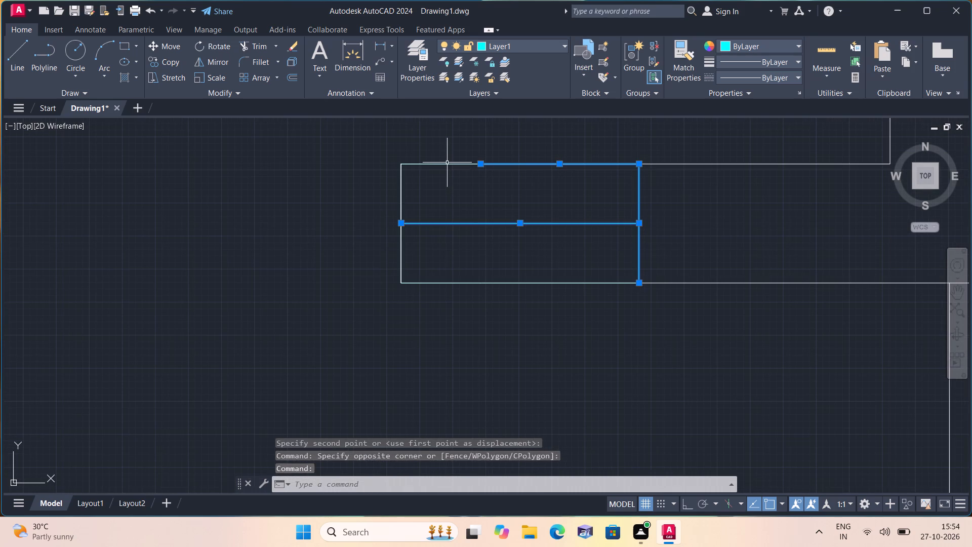
{"action": "left_click", "coordinate": [447, 163]}
{"action": "left_click", "coordinate": [439, 202]}
{"action": "left_click", "coordinate": [431, 201]}
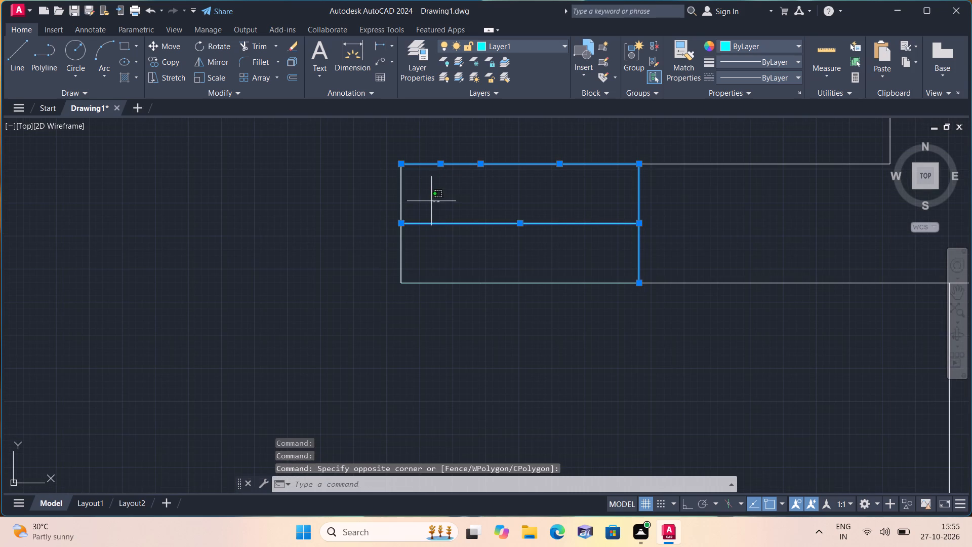
{"action": "left_click", "coordinate": [401, 196]}
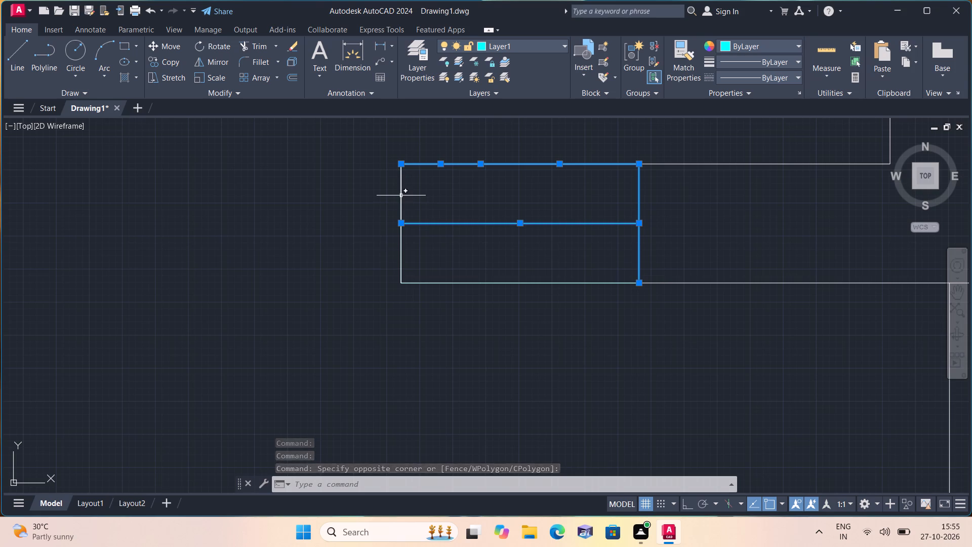
{"action": "left_click", "coordinate": [451, 283]}
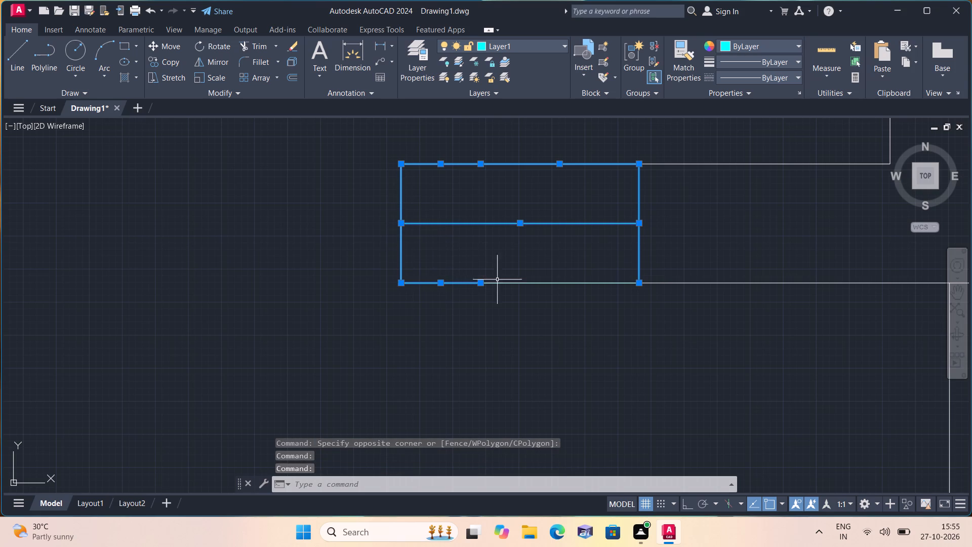
{"action": "left_click", "coordinate": [505, 282]}
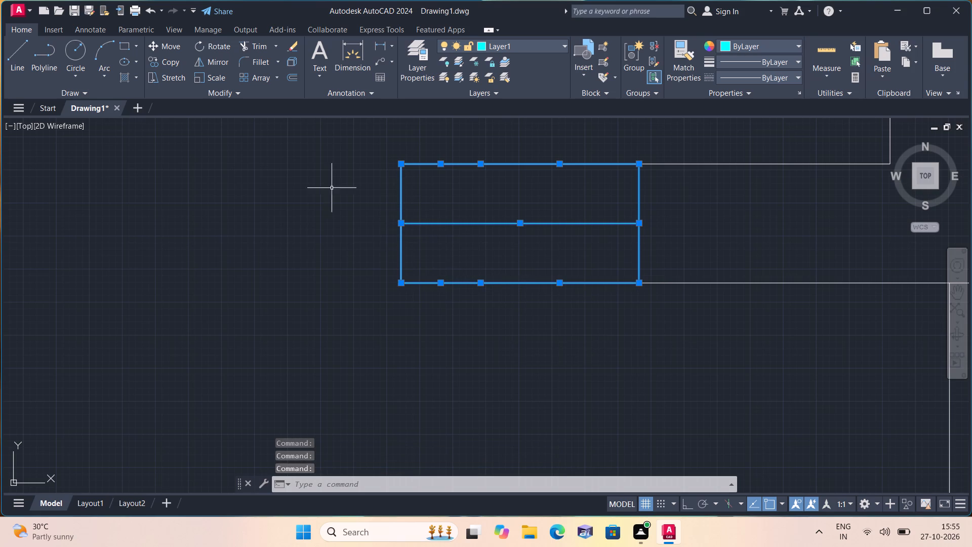
{"action": "left_click", "coordinate": [171, 62]}
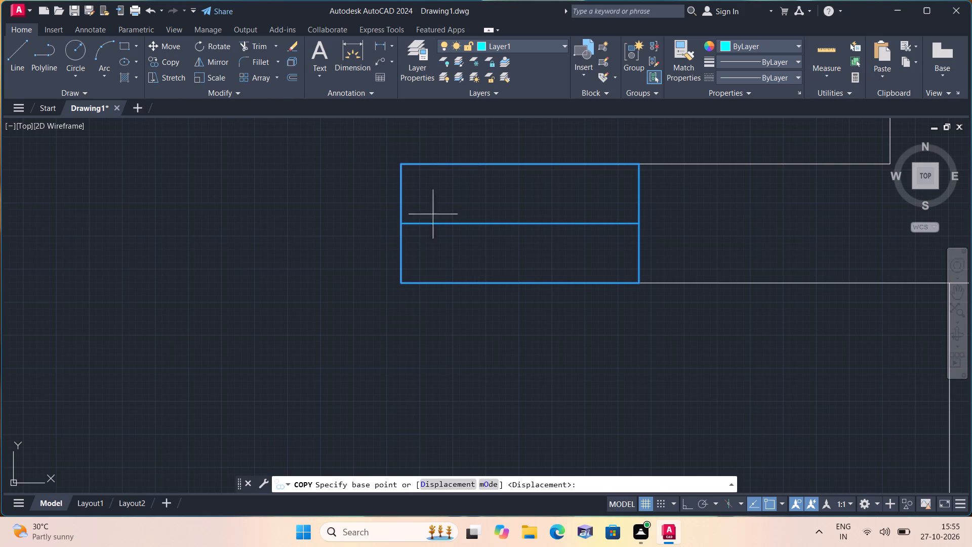
{"action": "left_click", "coordinate": [638, 165]}
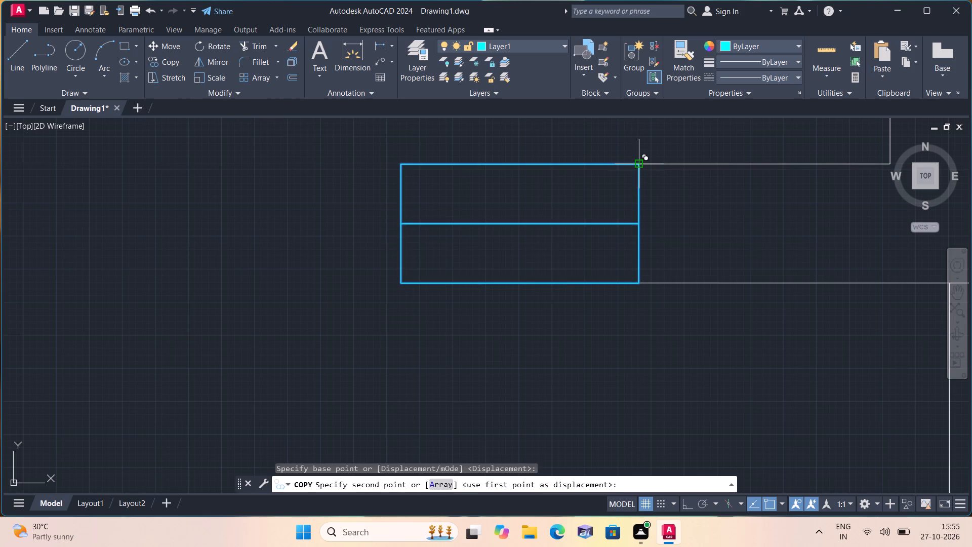
{"action": "scroll", "coordinate": [603, 177], "scroll_direction": "down", "scroll_amount": 4}
{"action": "scroll", "coordinate": [492, 183], "scroll_direction": "up", "scroll_amount": 1}
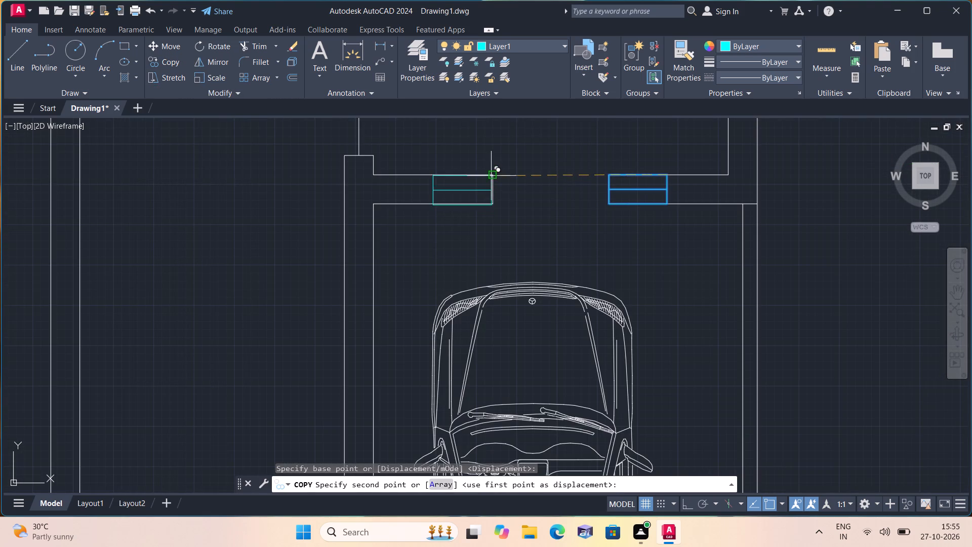
{"action": "left_click", "coordinate": [491, 174]}
{"action": "key", "text": "Escape"}
Hatch the walls beside the porch door opening, the outer walls and the wall section east of the kitchen window with Solid, colour 23.
{"action": "scroll", "coordinate": [489, 184], "scroll_direction": "down", "scroll_amount": 1}
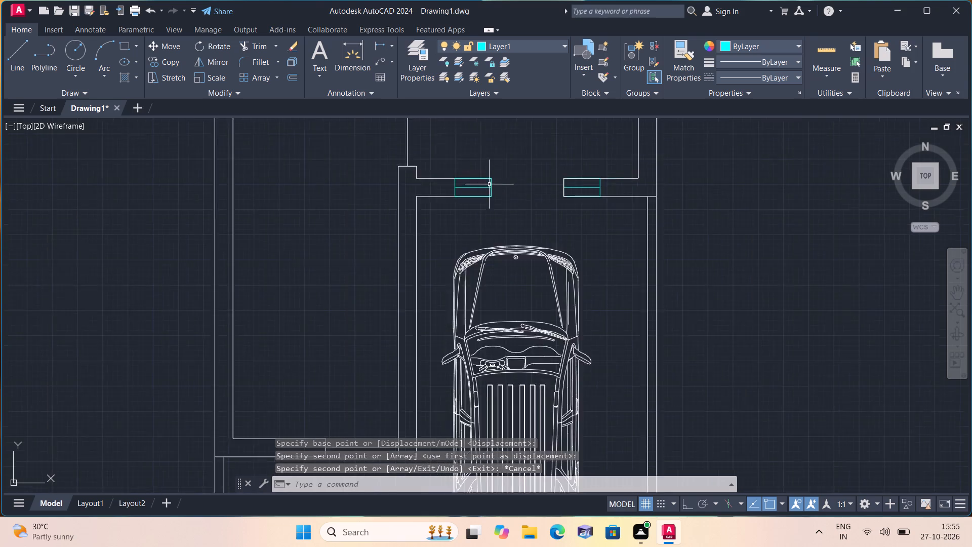
{"action": "scroll", "coordinate": [503, 190], "scroll_direction": "down", "scroll_amount": 1}
{"action": "scroll", "coordinate": [518, 253], "scroll_direction": "down", "scroll_amount": 1}
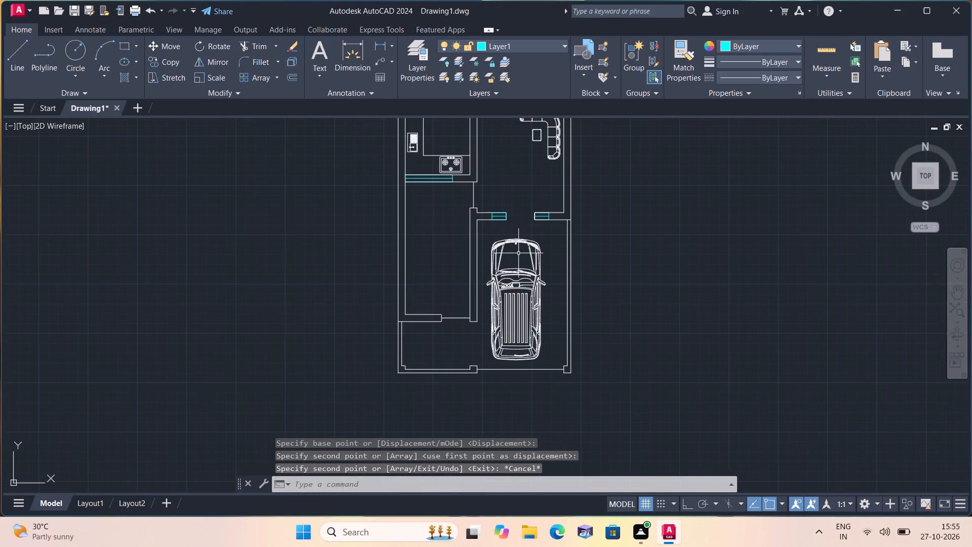
{"action": "key", "text": "h"}
{"action": "key", "text": "space"}
{"action": "left_click", "coordinate": [481, 216]}
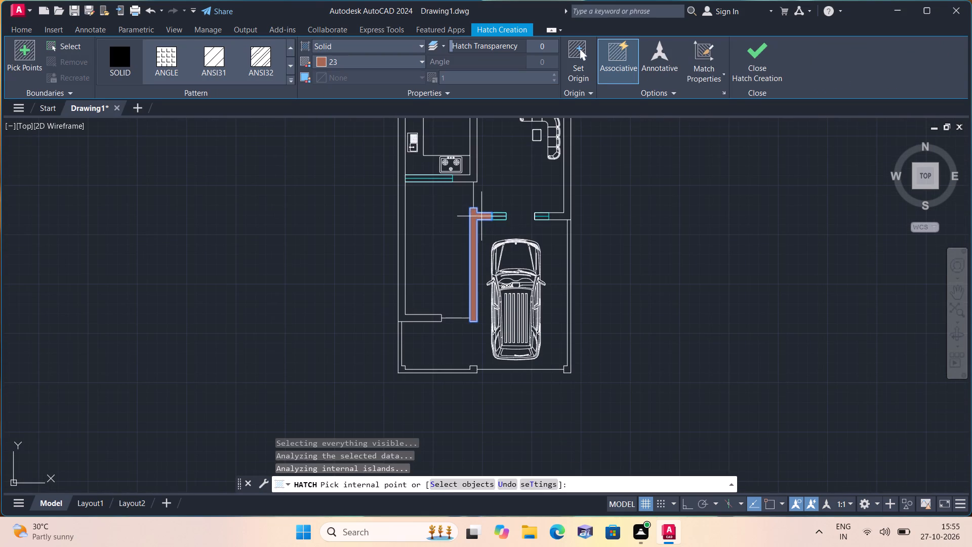
{"action": "left_click", "coordinate": [407, 317]}
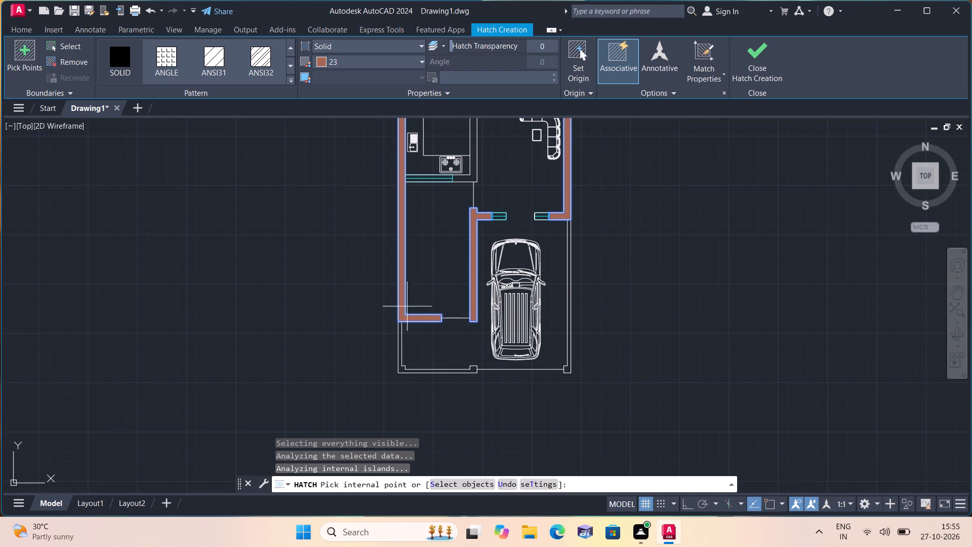
{"action": "scroll", "coordinate": [464, 189], "scroll_direction": "up", "scroll_amount": 1}
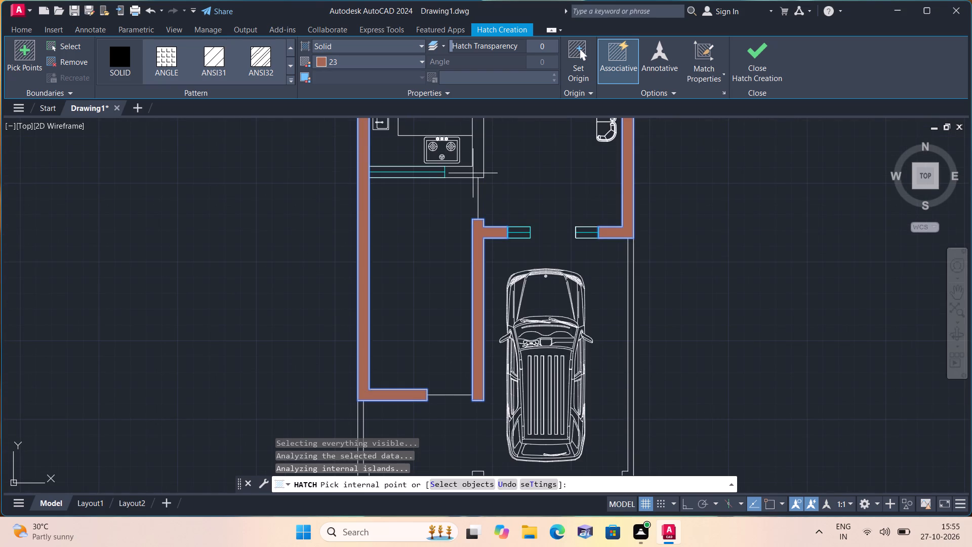
{"action": "left_click", "coordinate": [472, 172]}
{"action": "scroll", "coordinate": [479, 177], "scroll_direction": "down", "scroll_amount": 2}
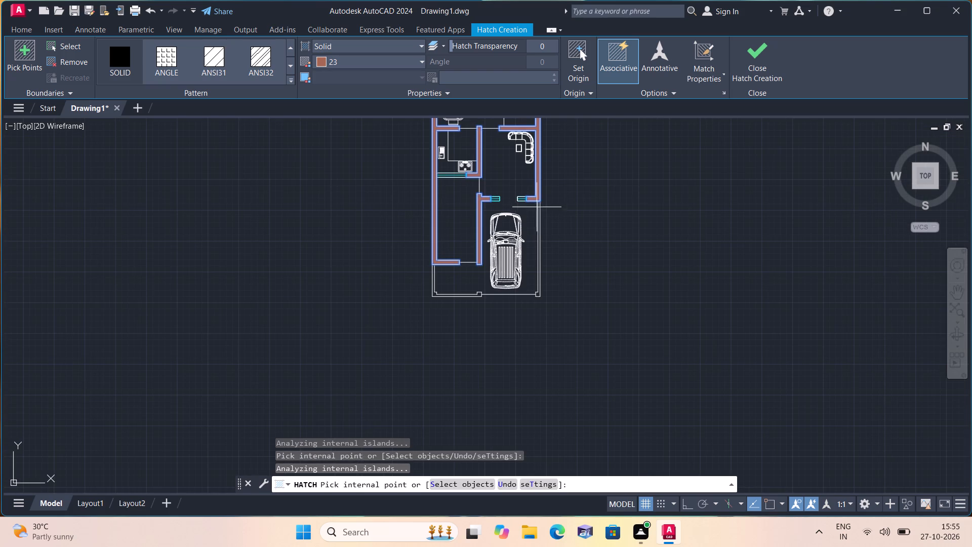
{"action": "key", "text": "Escape"}
On layer 0, draw a horizontal line across the porch door opening between the midpoints of the two windows' facing ends.
{"action": "middle_click_drag", "start_coordinate": [461, 216], "coordinate": [496, 288]}
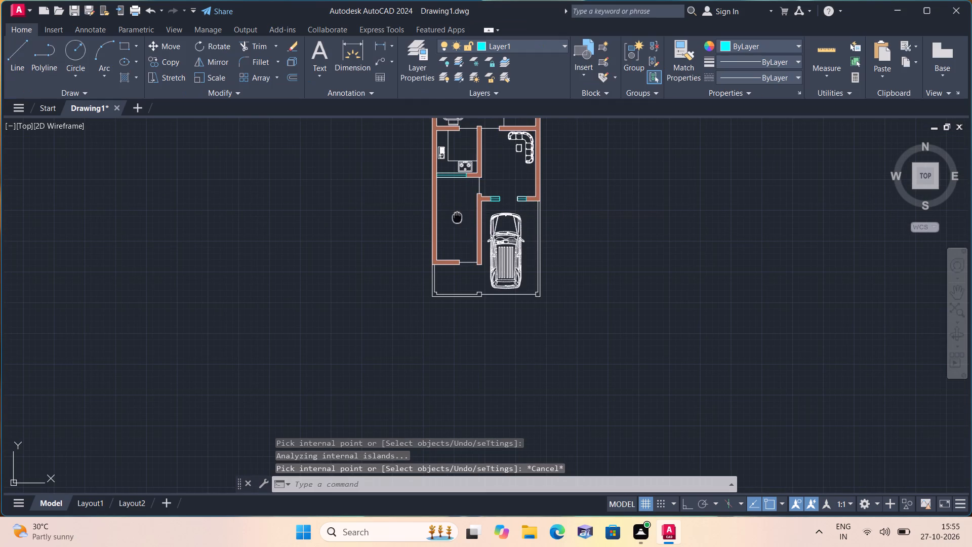
{"action": "middle_click_drag", "start_coordinate": [496, 288], "coordinate": [522, 325]}
{"action": "middle_click_drag", "start_coordinate": [523, 319], "coordinate": [519, 273]}
{"action": "scroll", "coordinate": [523, 315], "scroll_direction": "down", "scroll_amount": 1}
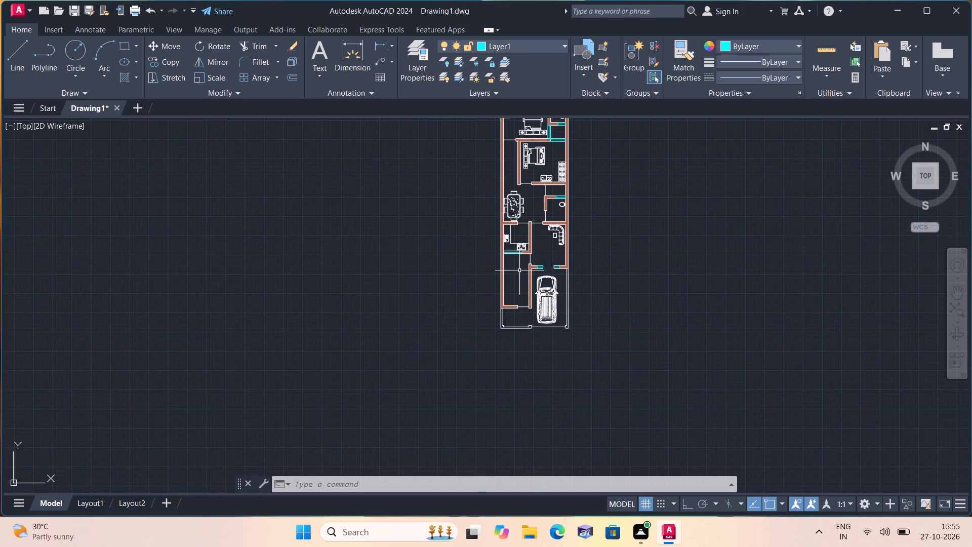
{"action": "key", "text": "l"}
{"action": "scroll", "coordinate": [519, 270], "scroll_direction": "up", "scroll_amount": 4}
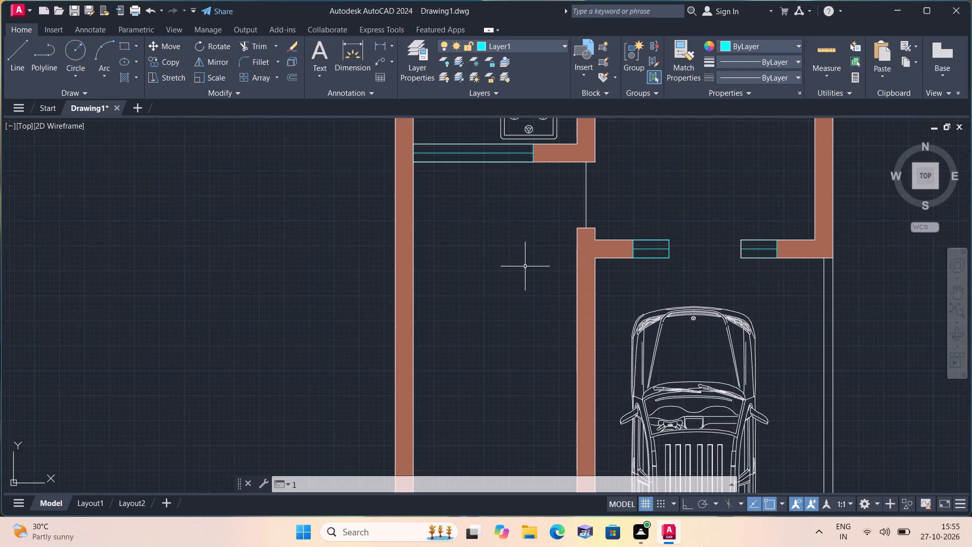
{"action": "key", "text": "Escape"}
{"action": "left_click", "coordinate": [552, 46]}
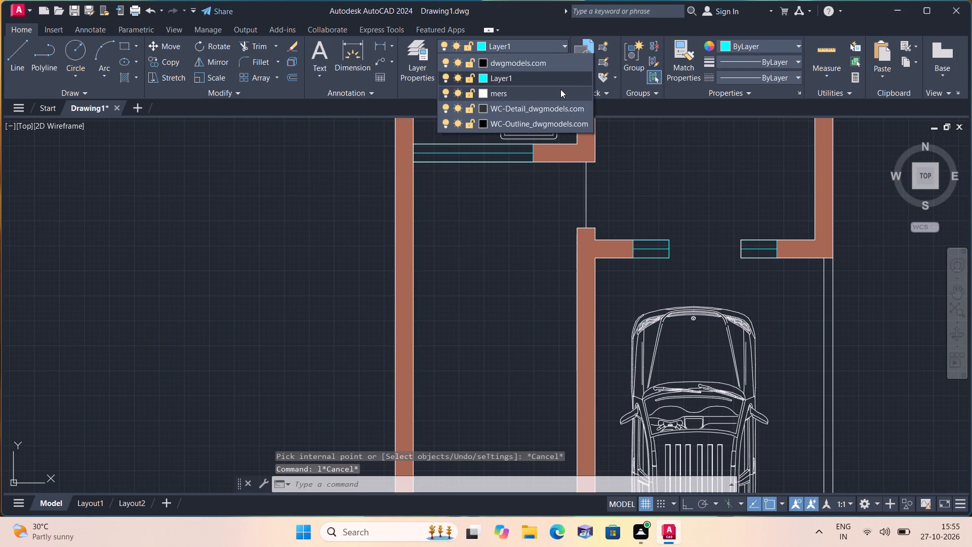
{"action": "left_click", "coordinate": [515, 57]}
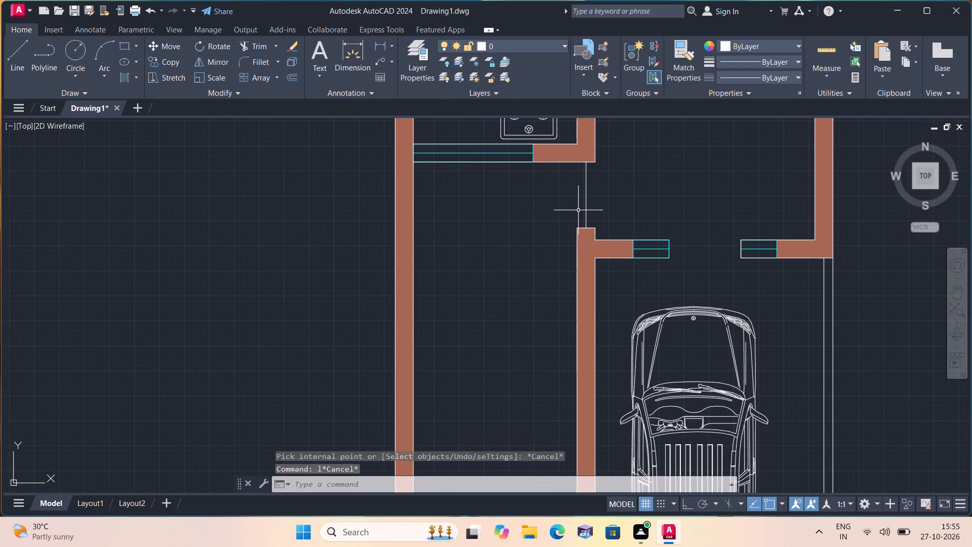
{"action": "key", "text": "l"}
{"action": "key", "text": "space"}
{"action": "scroll", "coordinate": [644, 255], "scroll_direction": "up", "scroll_amount": 2}
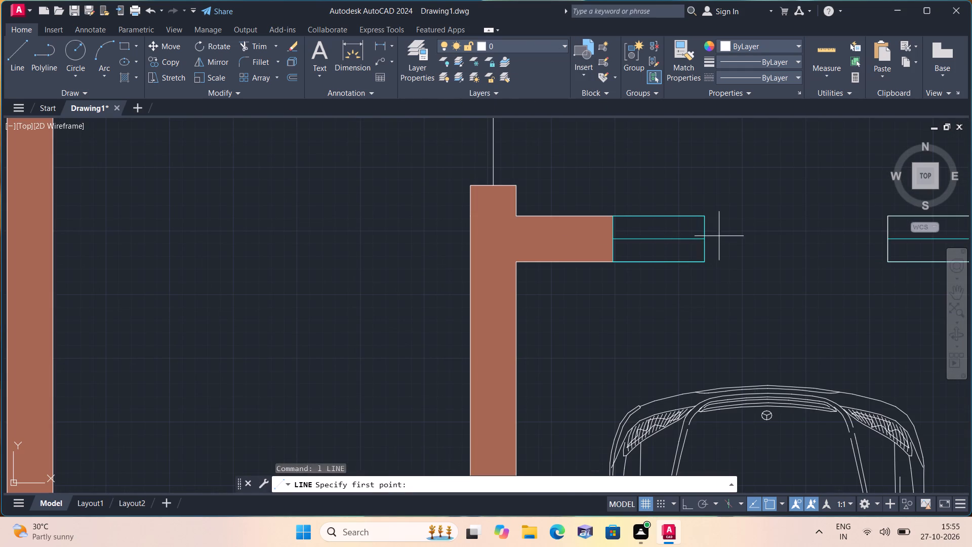
{"action": "left_click", "coordinate": [704, 240]}
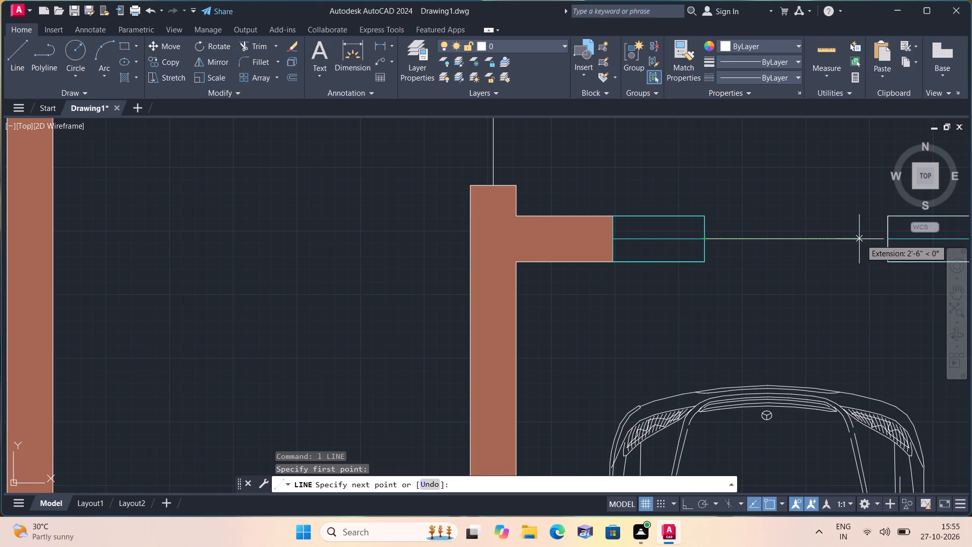
{"action": "left_click", "coordinate": [888, 241]}
{"action": "key", "text": "space"}
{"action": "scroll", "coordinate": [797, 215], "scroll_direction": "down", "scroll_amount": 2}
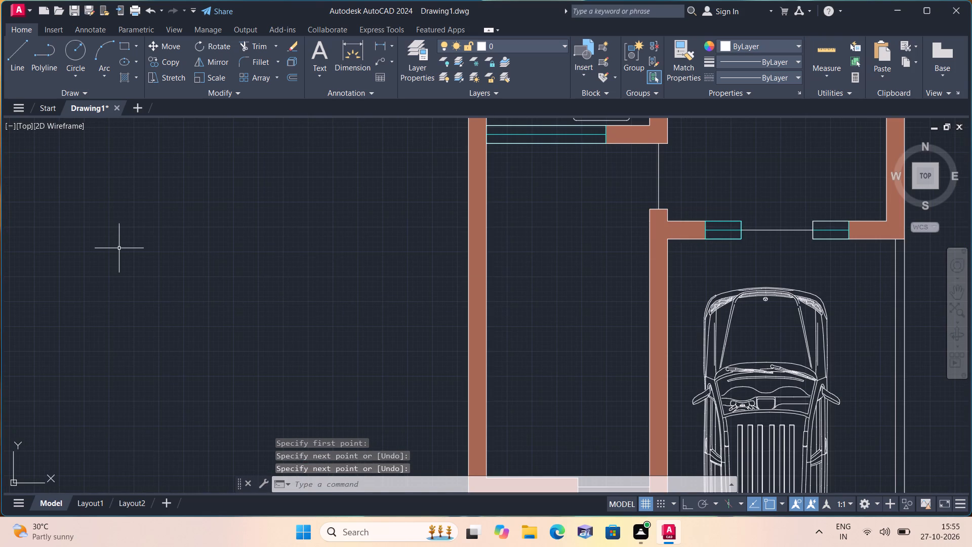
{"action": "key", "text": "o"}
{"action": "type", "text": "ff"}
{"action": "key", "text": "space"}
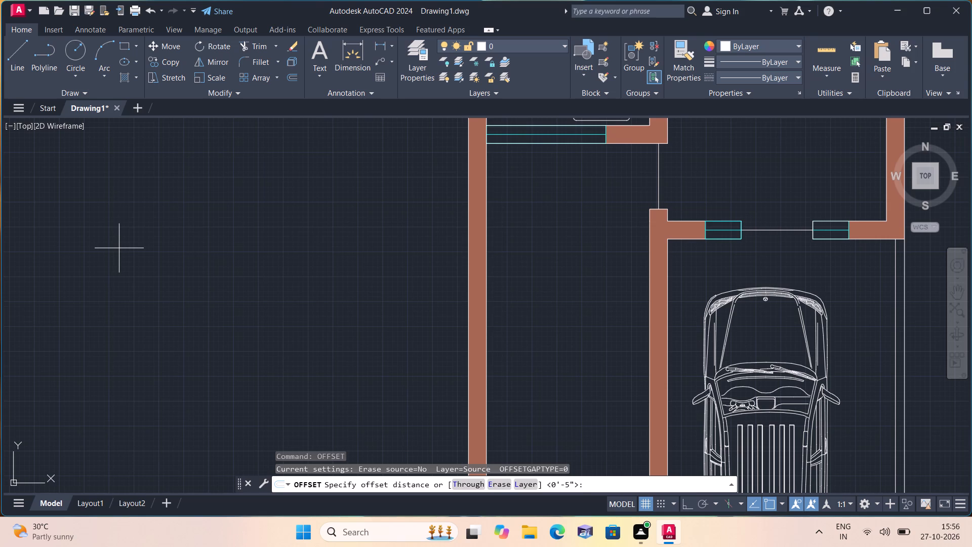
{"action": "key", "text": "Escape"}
With Ortho on, draw a horizontal line from the upper-left corner of the wall west of the car to the west outer wall's inner face.
{"action": "type", "text": "l"}
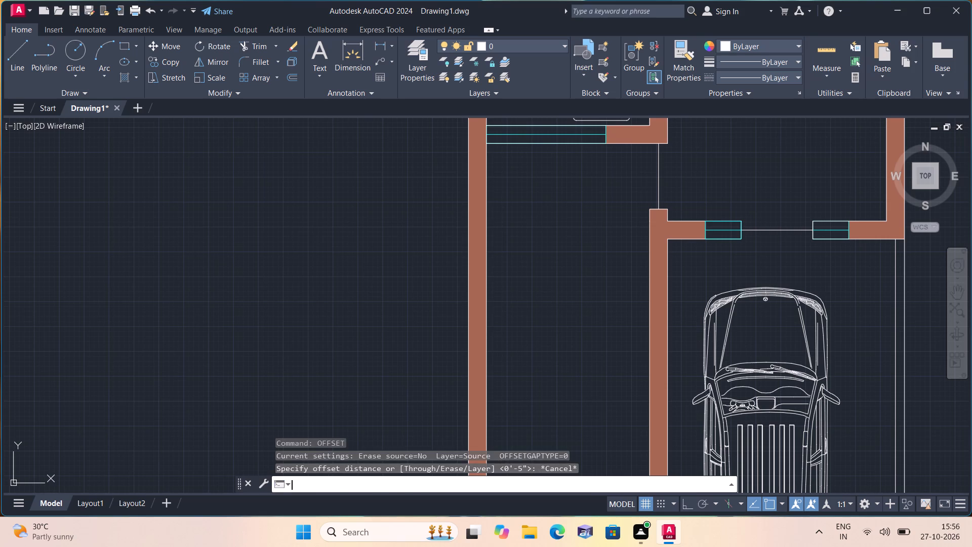
{"action": "key", "text": "space"}
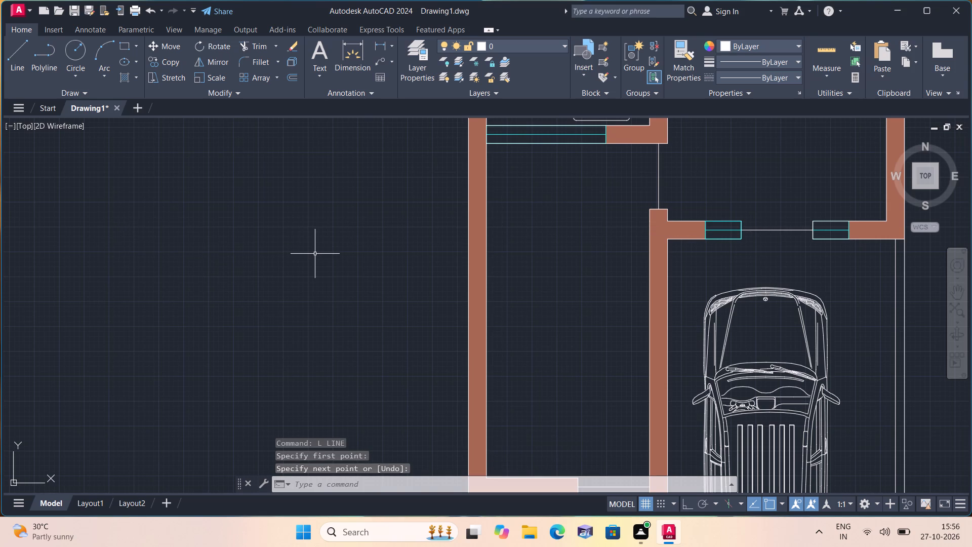
{"action": "key", "text": "space"}
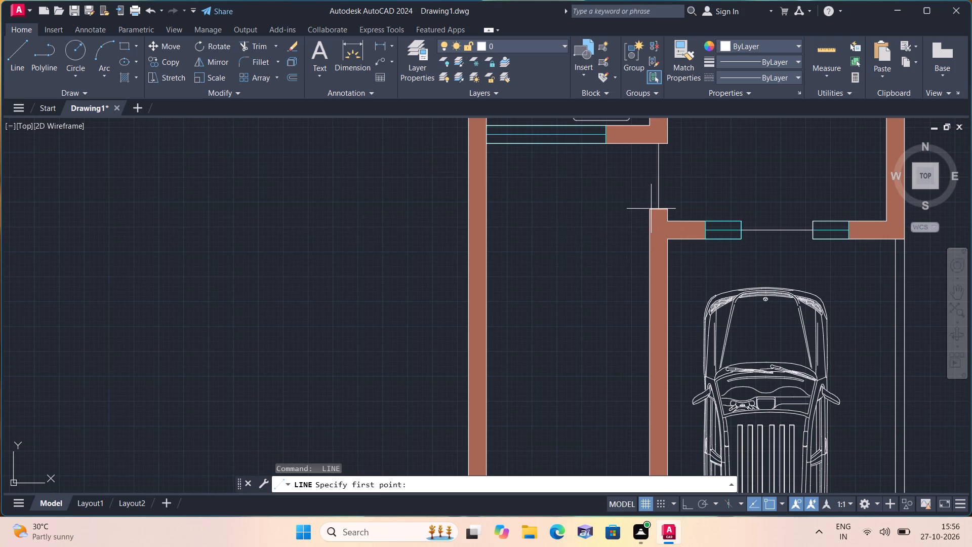
{"action": "left_click", "coordinate": [651, 208]}
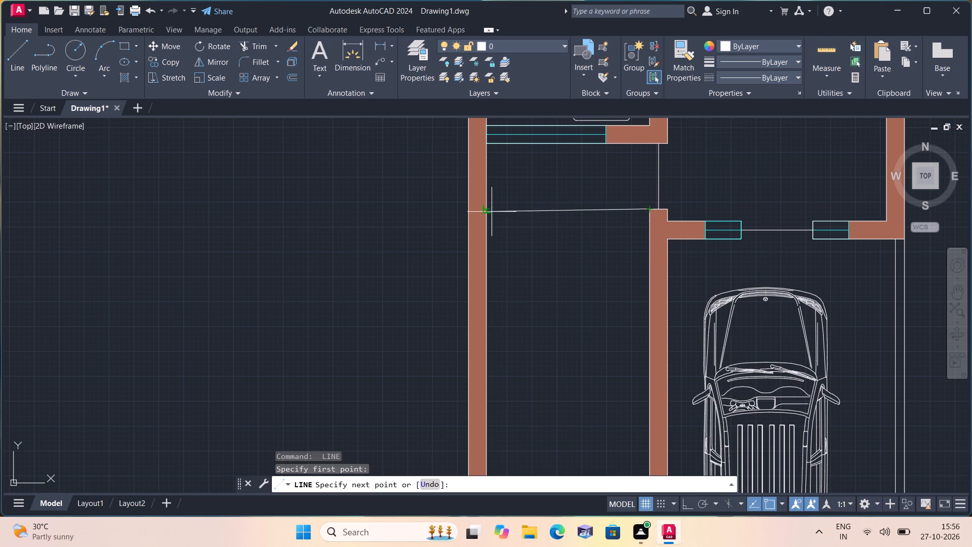
{"action": "key", "text": "F8"}
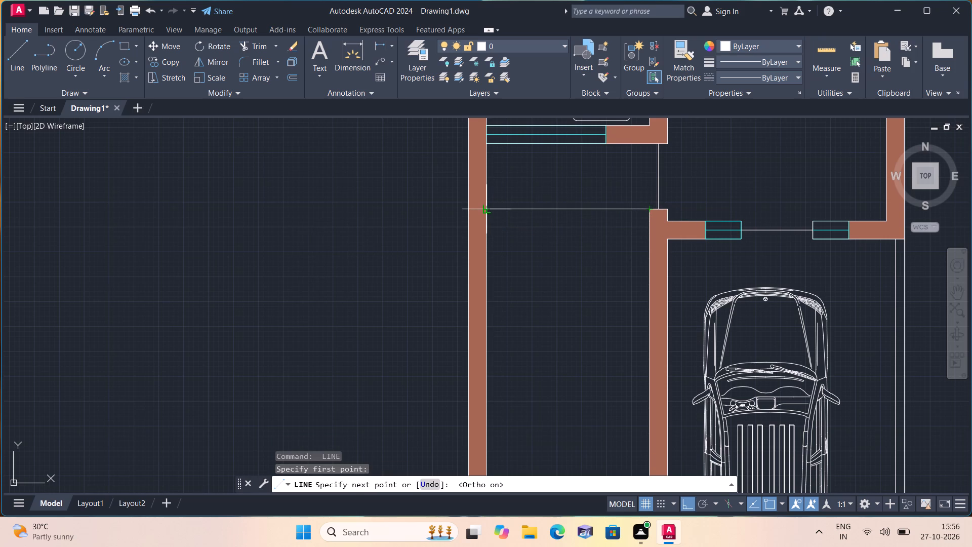
{"action": "left_click", "coordinate": [489, 210]}
{"action": "key", "text": "space"}
Offset the horizontal line south of the kitchen 10" southward five times, each time from the newest line.
{"action": "scroll", "coordinate": [514, 214], "scroll_direction": "down", "scroll_amount": 1}
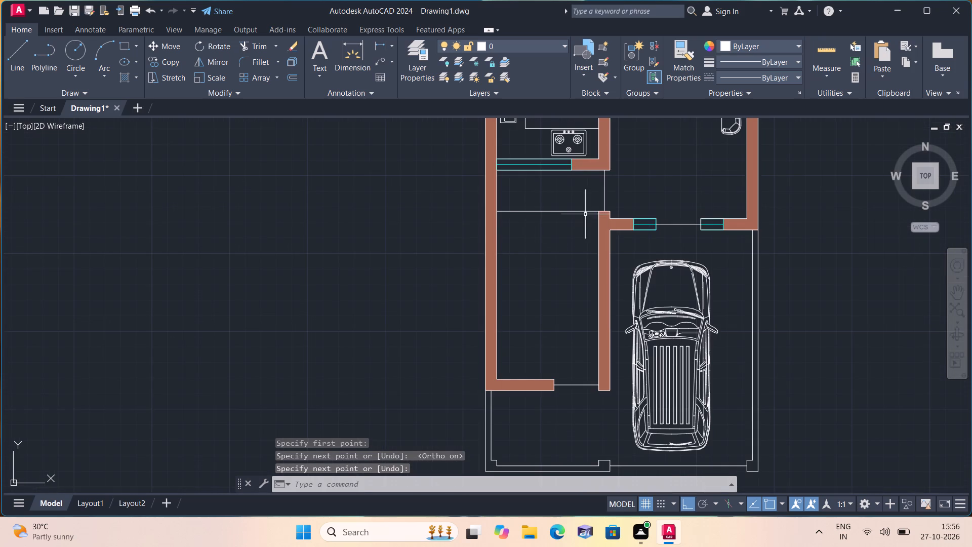
{"action": "type", "text": "off"}
{"action": "key", "text": "space"}
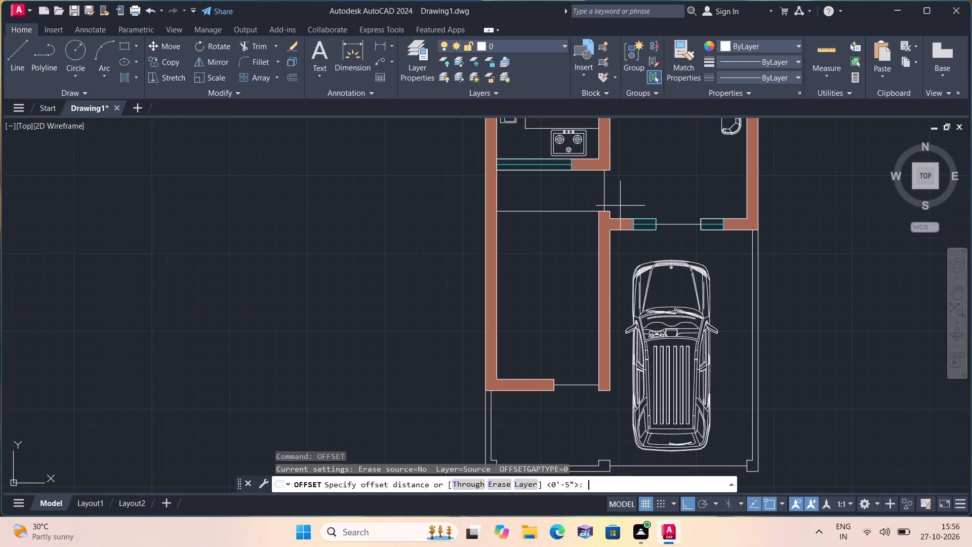
{"action": "type", "text": "10\""}
{"action": "key", "text": "space"}
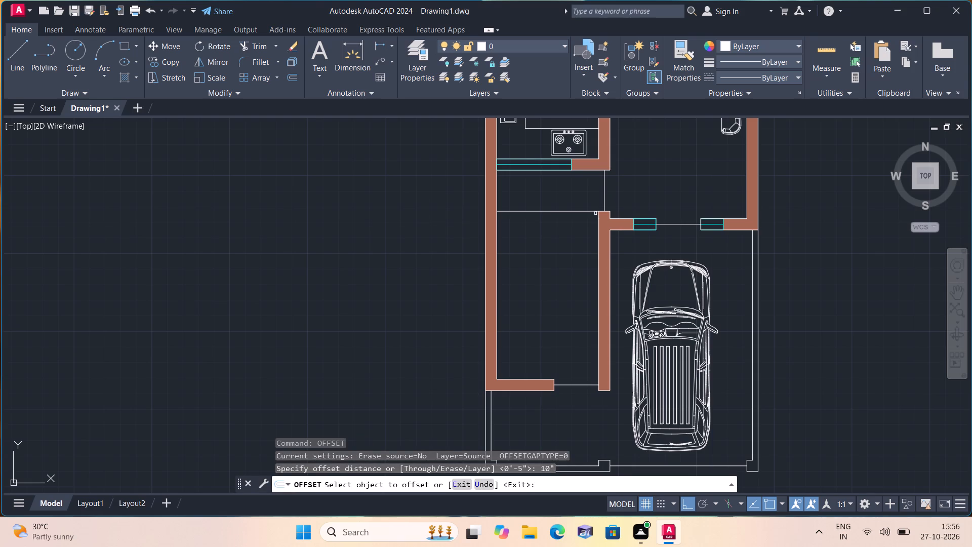
{"action": "left_click", "coordinate": [567, 211]}
{"action": "left_click", "coordinate": [566, 230]}
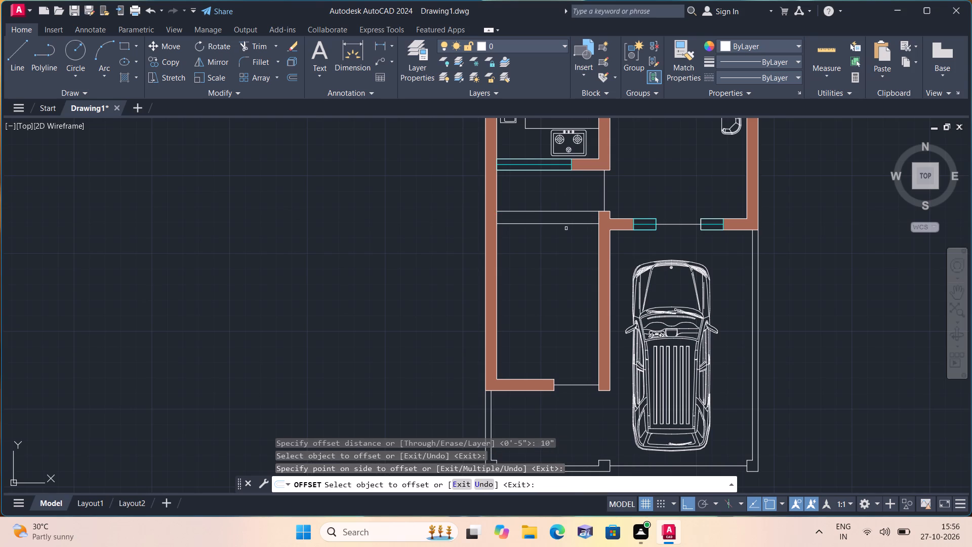
{"action": "left_click", "coordinate": [565, 223]}
{"action": "left_click", "coordinate": [571, 240]}
{"action": "left_click", "coordinate": [571, 236]}
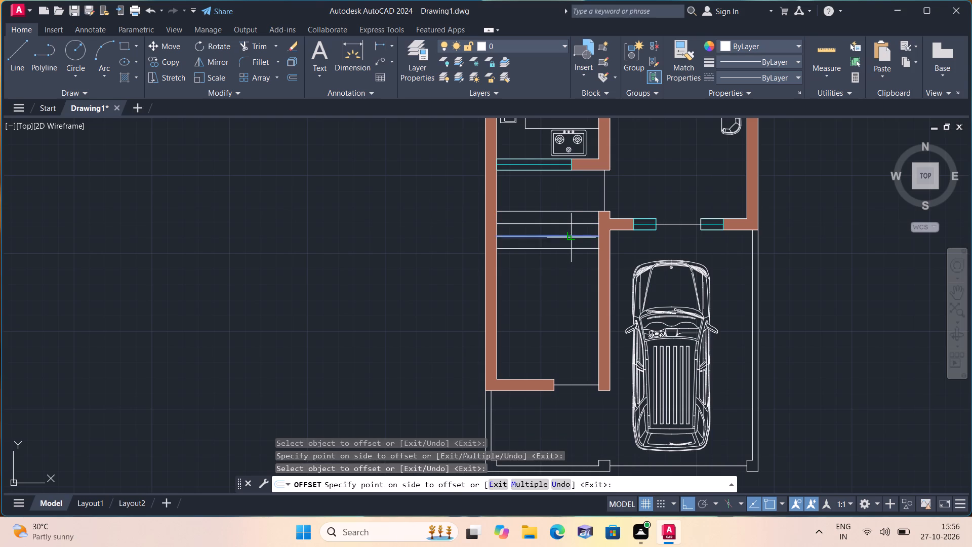
{"action": "left_click", "coordinate": [574, 248]}
{"action": "left_click", "coordinate": [574, 248]}
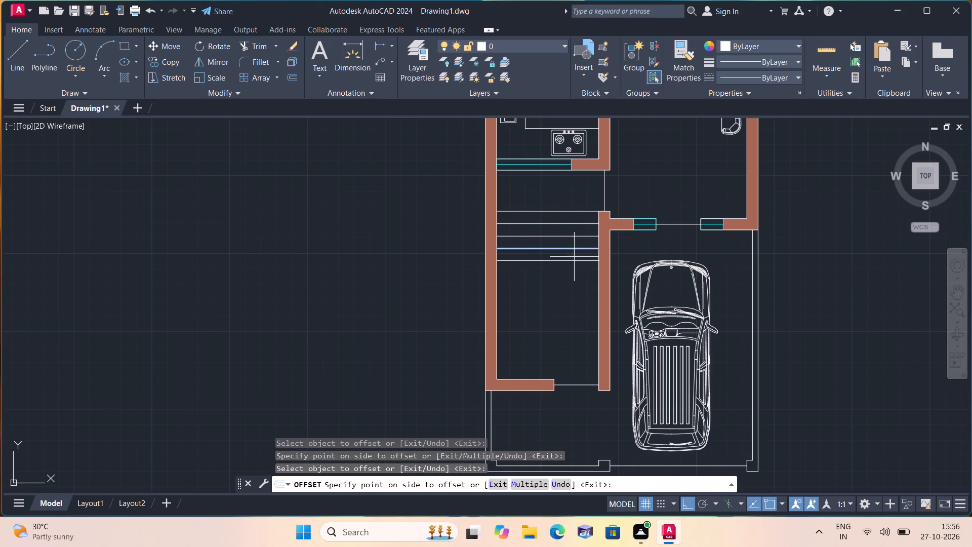
{"action": "left_click", "coordinate": [574, 257]}
{"action": "left_click", "coordinate": [574, 261]}
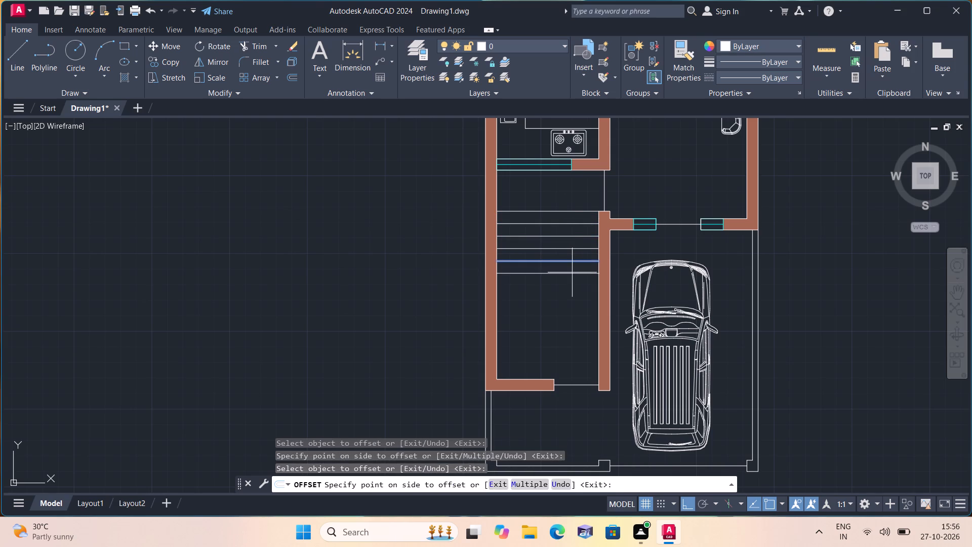
{"action": "left_click", "coordinate": [572, 273]}
Add four more parallel lines southward at the same 10" offset, each from the newest line.
{"action": "left_click", "coordinate": [572, 273]}
{"action": "left_click", "coordinate": [572, 284]}
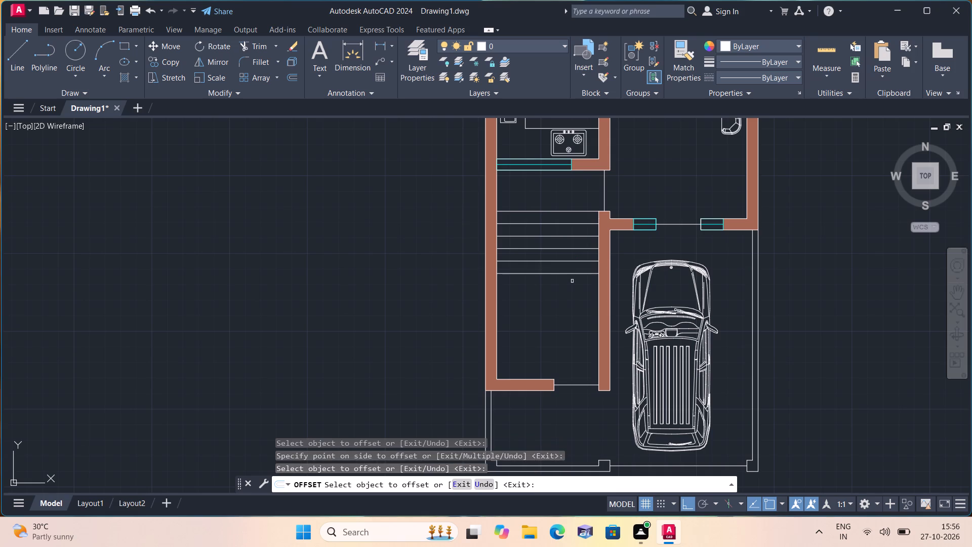
{"action": "left_click", "coordinate": [572, 273]}
{"action": "left_click", "coordinate": [578, 291]}
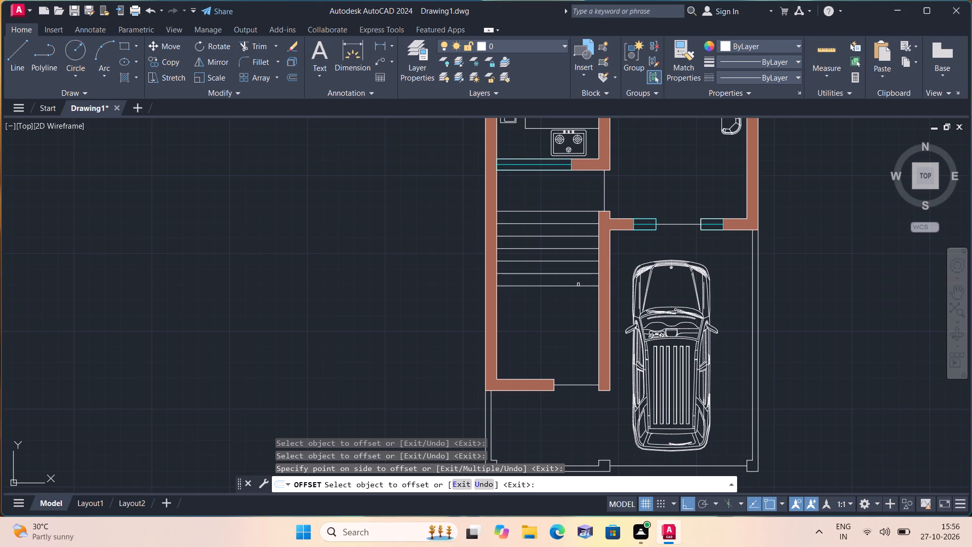
{"action": "left_click", "coordinate": [578, 285]}
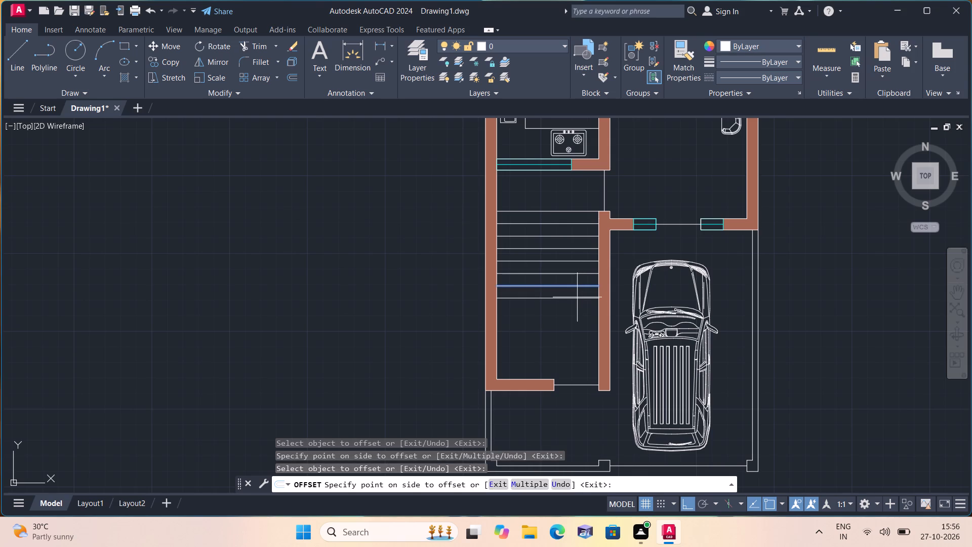
{"action": "left_click", "coordinate": [577, 297]}
{"action": "left_click", "coordinate": [577, 297]}
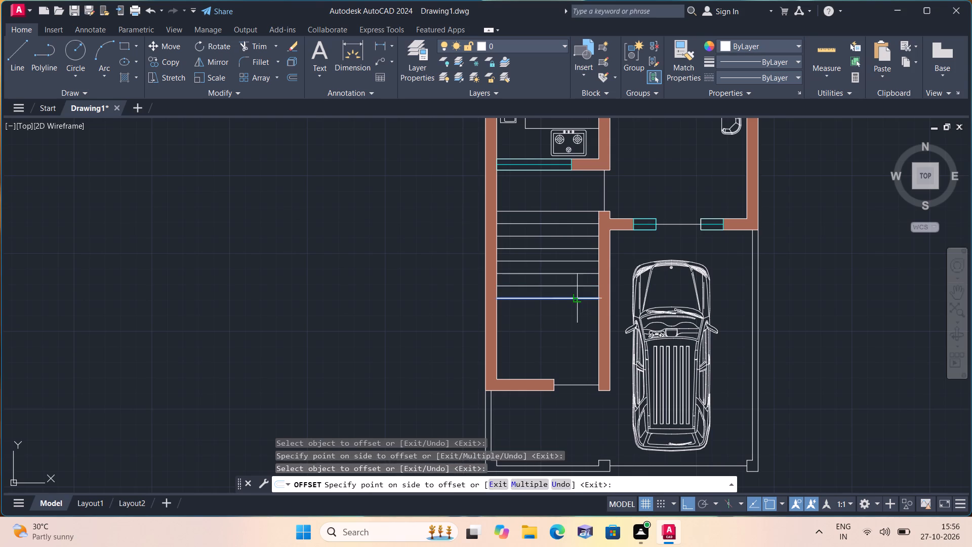
{"action": "left_click", "coordinate": [579, 326]}
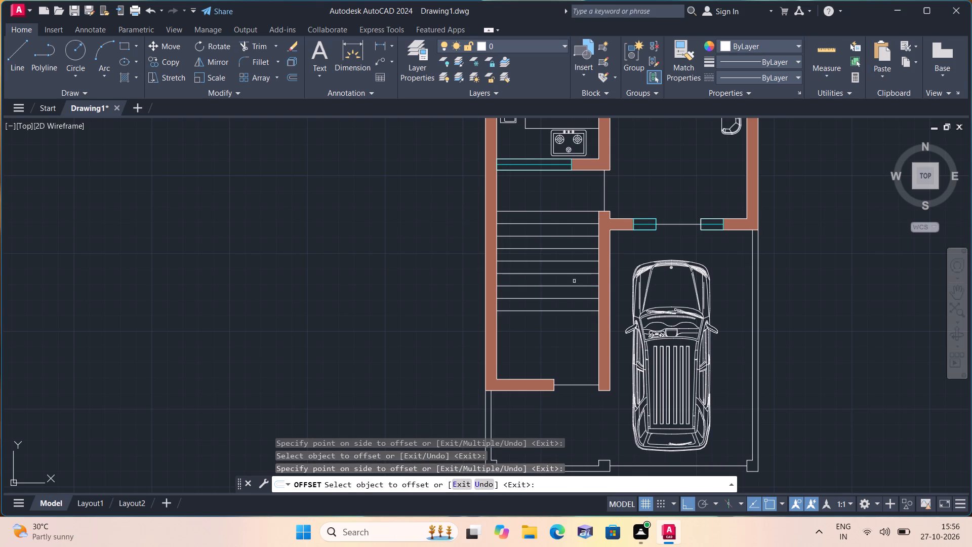
{"action": "left_click", "coordinate": [562, 309]}
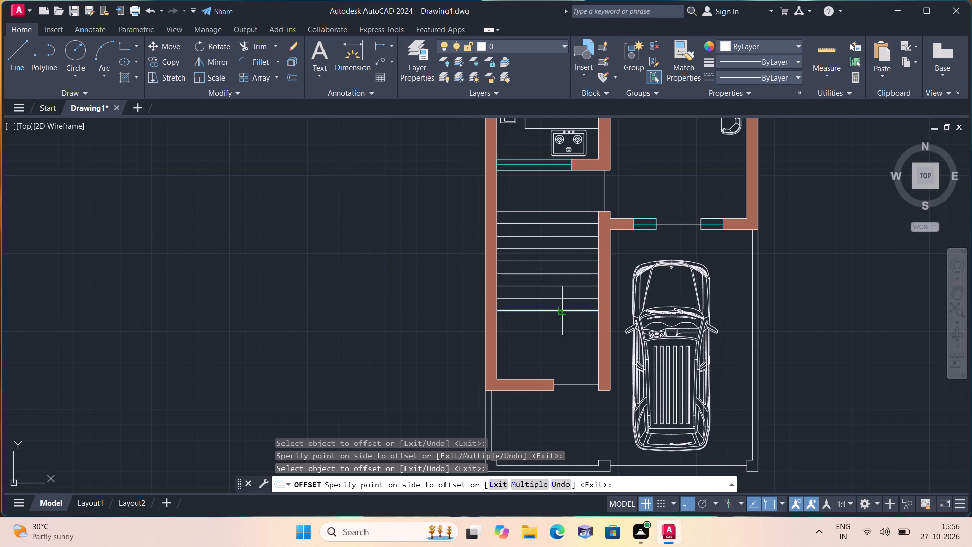
{"action": "left_click", "coordinate": [566, 348]}
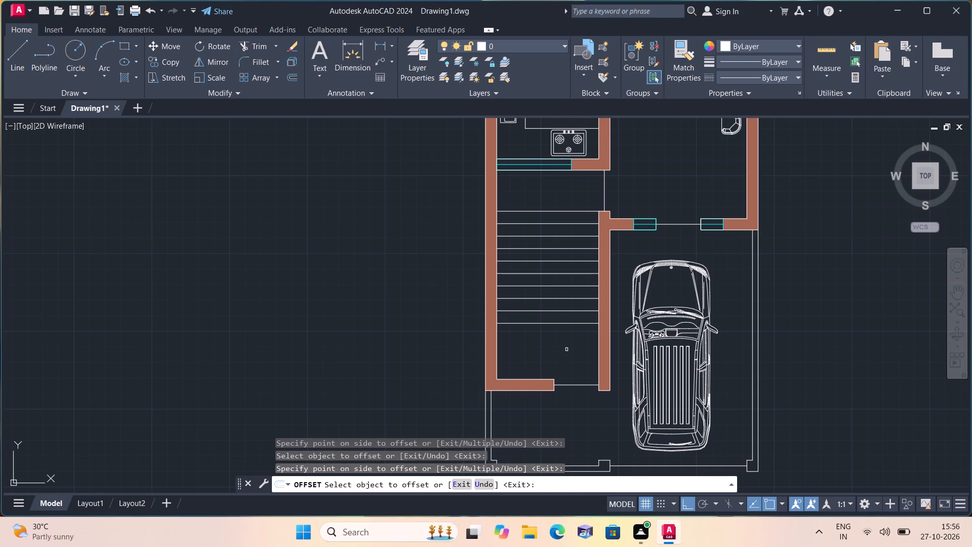
{"action": "key", "text": "space"}
Draw a vertical line from the midpoint of the northernmost parallel line to the midpoint of the southernmost one.
{"action": "type", "text": "l"}
{"action": "key", "text": "space"}
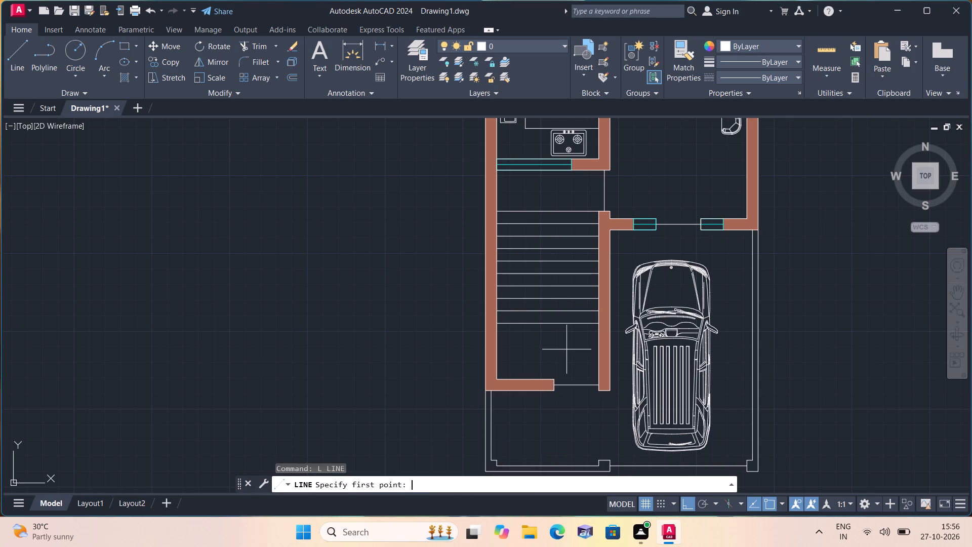
{"action": "left_click", "coordinate": [548, 210]}
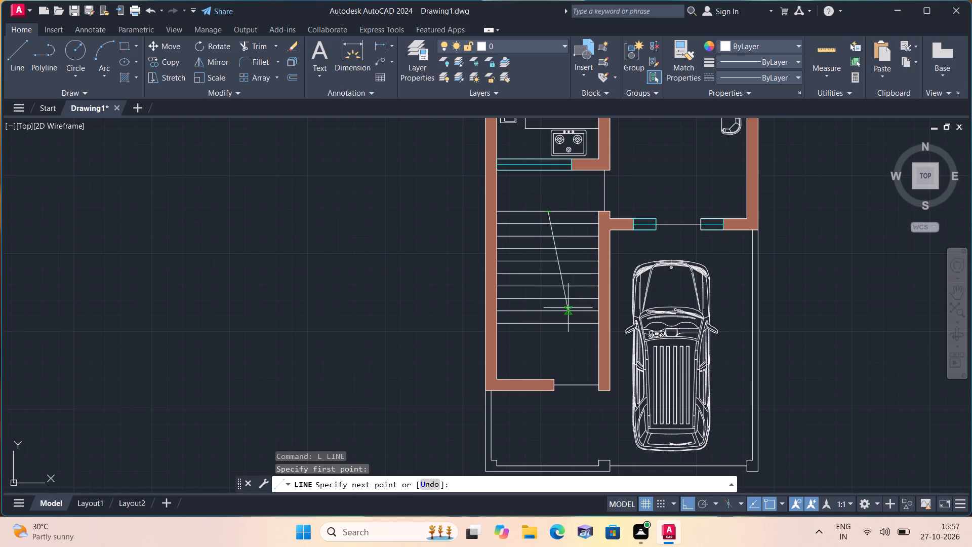
{"action": "left_click", "coordinate": [544, 321]}
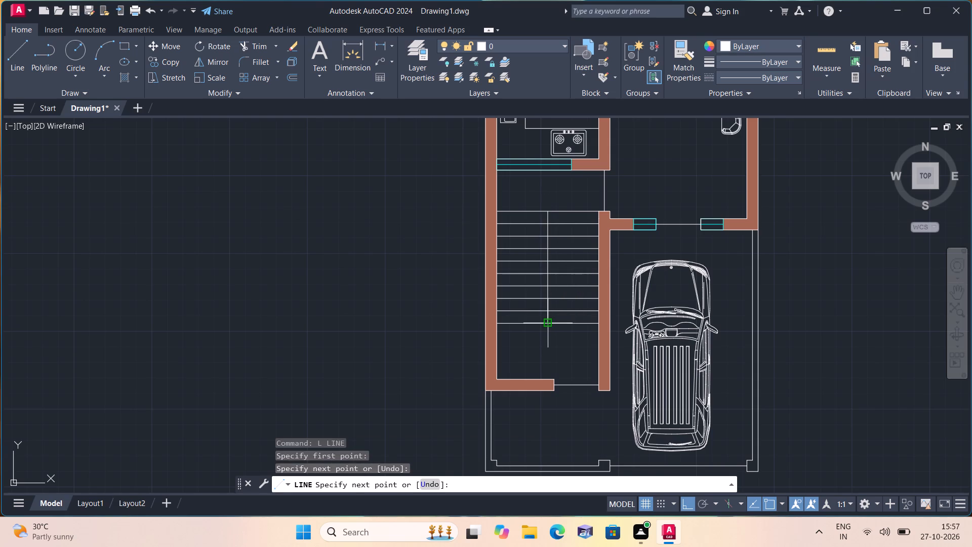
{"action": "key", "text": "space"}
Offset the vertical centre line 1" to the west and 1" to the east.
{"action": "type", "text": "off"}
{"action": "key", "text": "space"}
{"action": "type", "text": "1'"}
{"action": "key", "text": "BackSpace"}
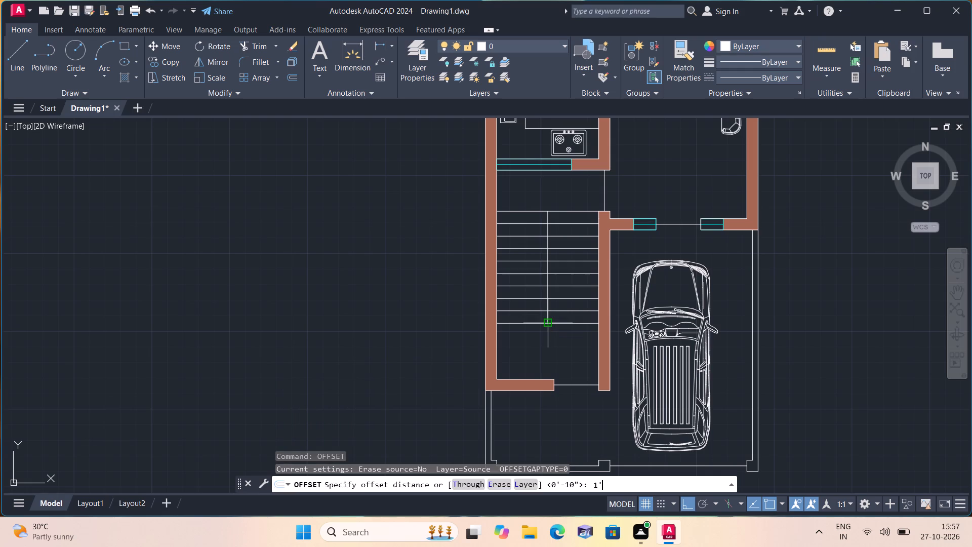
{"action": "key", "text": "shift+quotedbl"}
{"action": "key", "text": "space"}
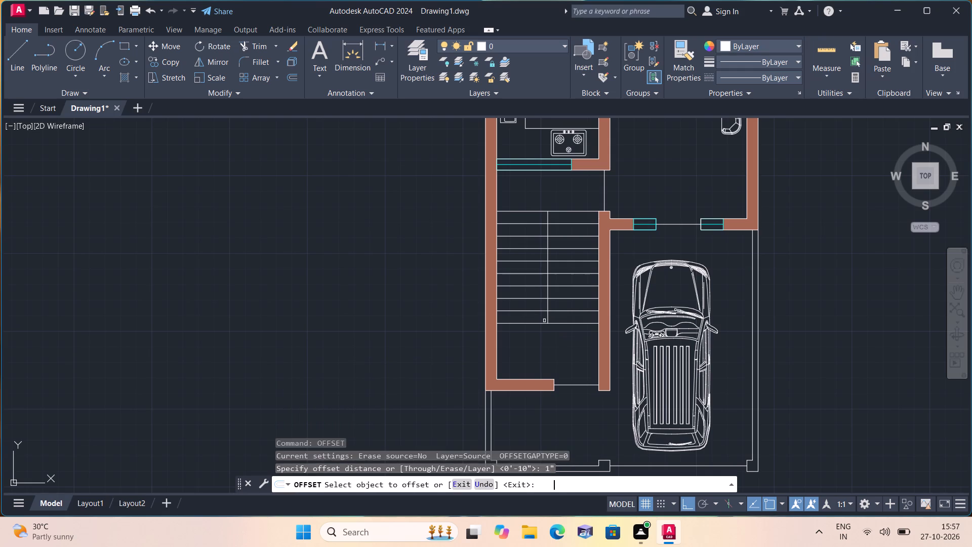
{"action": "scroll", "coordinate": [610, 352], "scroll_direction": "up", "scroll_amount": 1}
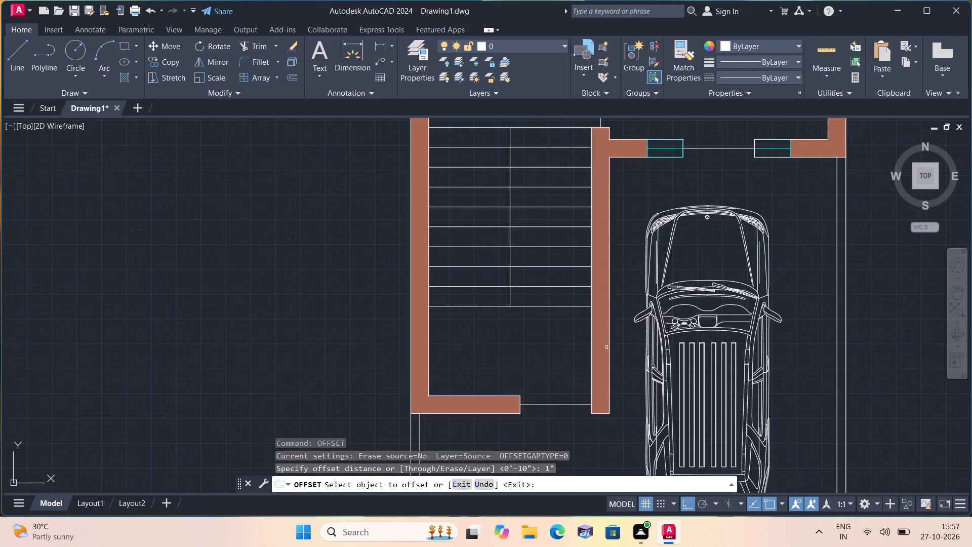
{"action": "scroll", "coordinate": [571, 318], "scroll_direction": "up", "scroll_amount": 1}
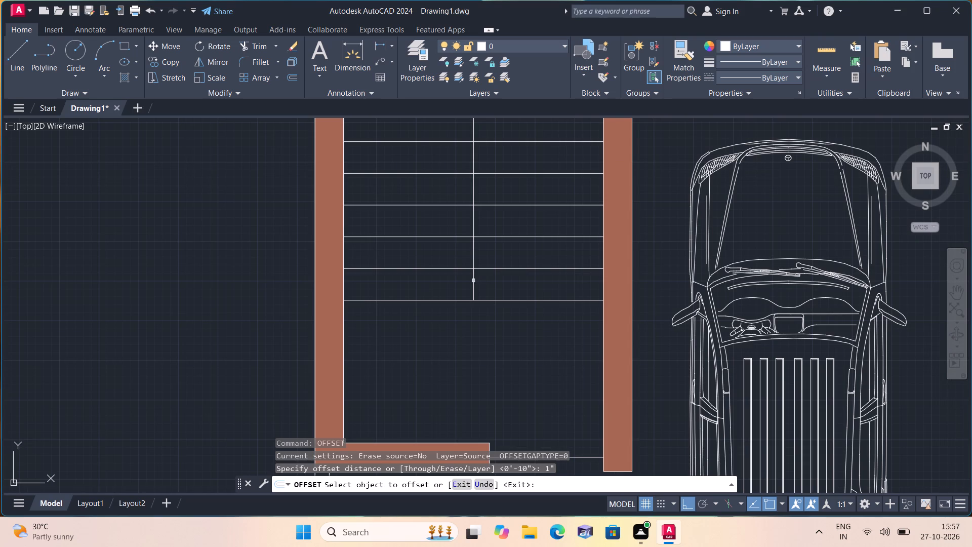
{"action": "left_click", "coordinate": [473, 281]}
{"action": "left_click", "coordinate": [427, 280]}
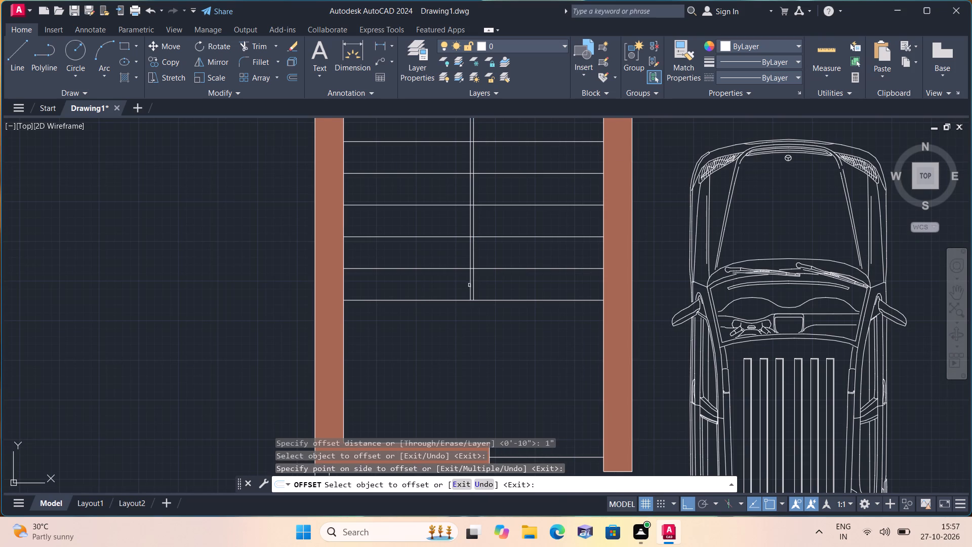
{"action": "left_click", "coordinate": [473, 287]}
{"action": "left_click", "coordinate": [517, 283]}
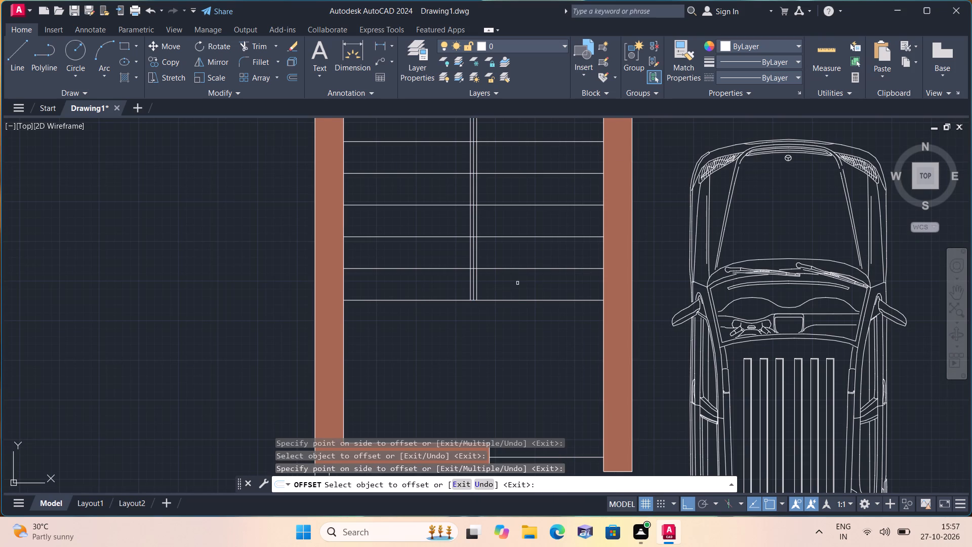
{"action": "key", "text": "space"}
Delete the original centre line between its two offset copies.
{"action": "scroll", "coordinate": [489, 287], "scroll_direction": "up", "scroll_amount": 2}
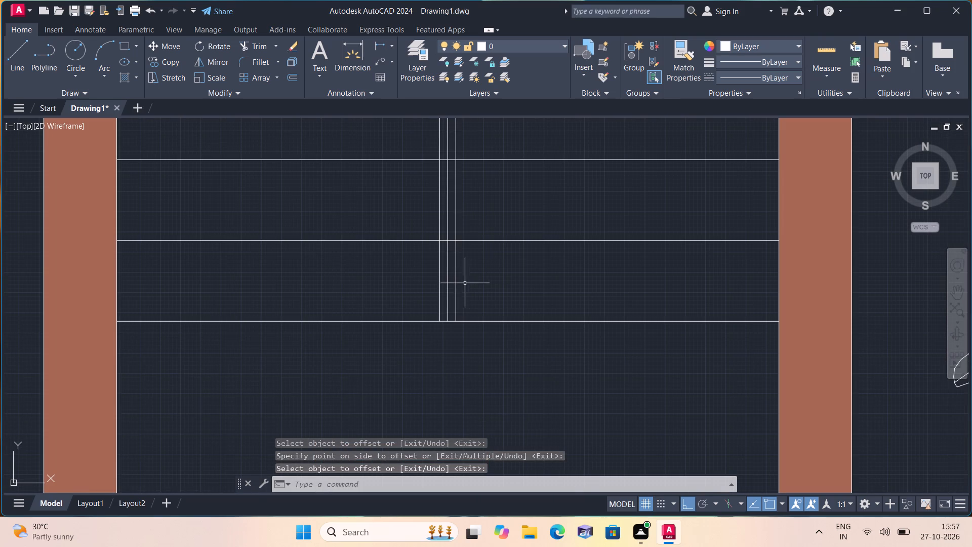
{"action": "left_click", "coordinate": [448, 273]}
{"action": "key", "text": "Delete"}
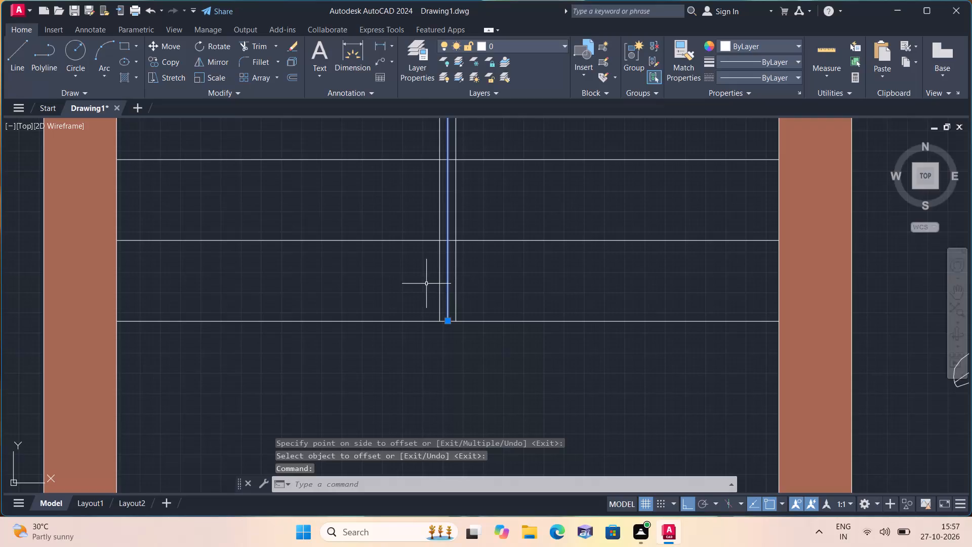
Trim all the parallel horizontal lines east of the vertical line pair, up to the wall beside the car.
{"action": "scroll", "coordinate": [427, 280], "scroll_direction": "down", "scroll_amount": 2}
{"action": "type", "text": "trim"}
{"action": "key", "text": "space"}
{"action": "scroll", "coordinate": [475, 228], "scroll_direction": "down", "scroll_amount": 2}
{"action": "middle_click_drag", "start_coordinate": [476, 227], "coordinate": [468, 351]}
{"action": "scroll", "coordinate": [455, 297], "scroll_direction": "up", "scroll_amount": 2}
{"action": "left_click_drag", "start_coordinate": [481, 224], "coordinate": [488, 293]}
{"action": "left_click_drag", "start_coordinate": [488, 302], "coordinate": [497, 354]}
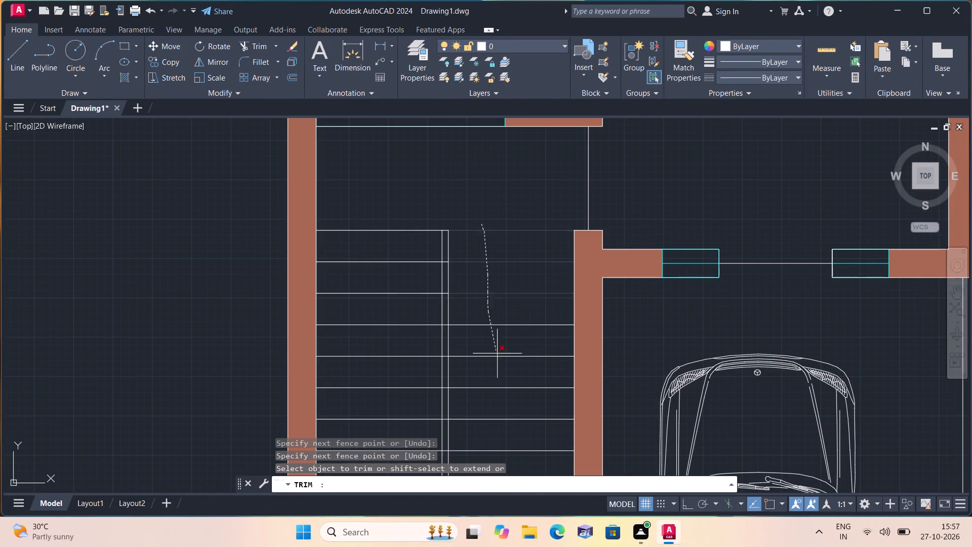
{"action": "middle_click_drag", "start_coordinate": [503, 355], "coordinate": [510, 217]}
{"action": "left_click_drag", "start_coordinate": [508, 219], "coordinate": [523, 350]}
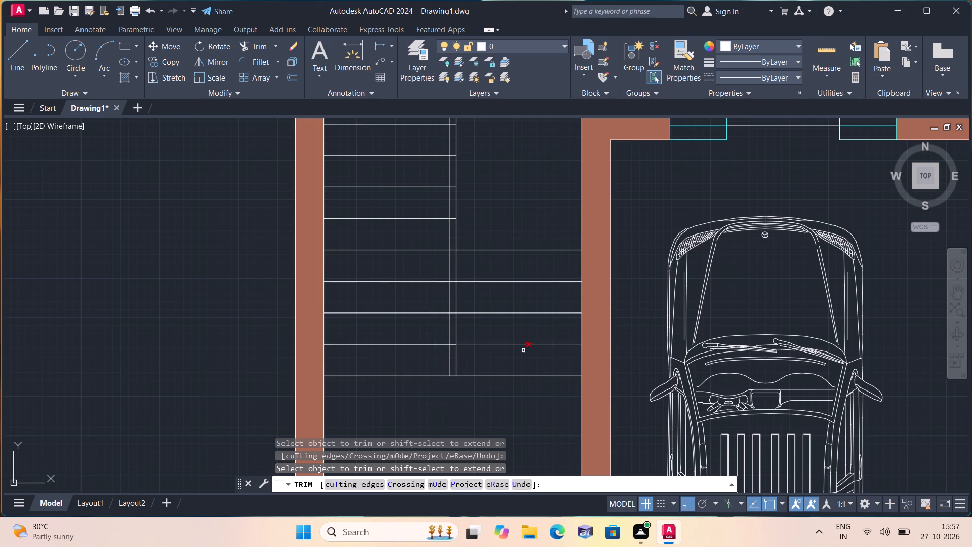
{"action": "left_click_drag", "start_coordinate": [494, 415], "coordinate": [495, 390]}
{"action": "left_click_drag", "start_coordinate": [492, 312], "coordinate": [492, 257]}
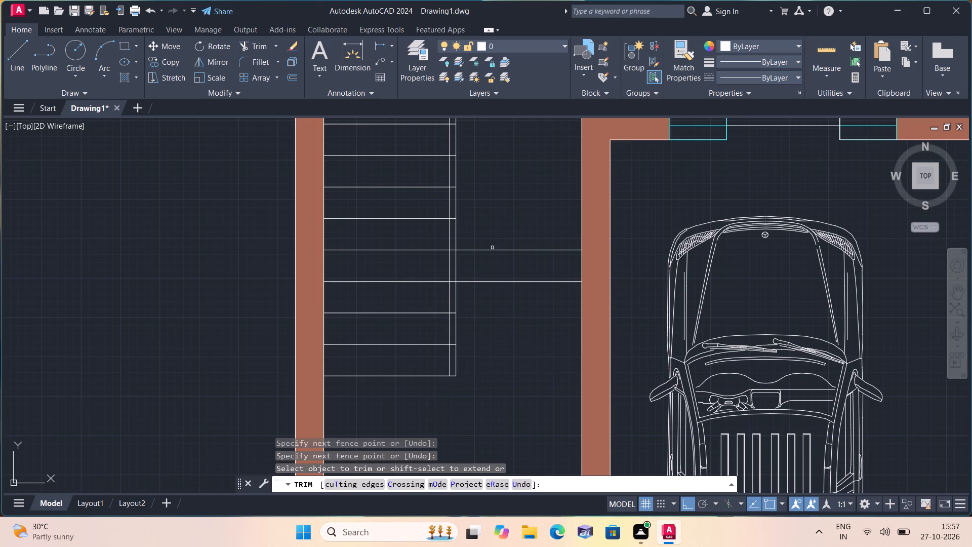
{"action": "left_click_drag", "start_coordinate": [493, 253], "coordinate": [497, 314]}
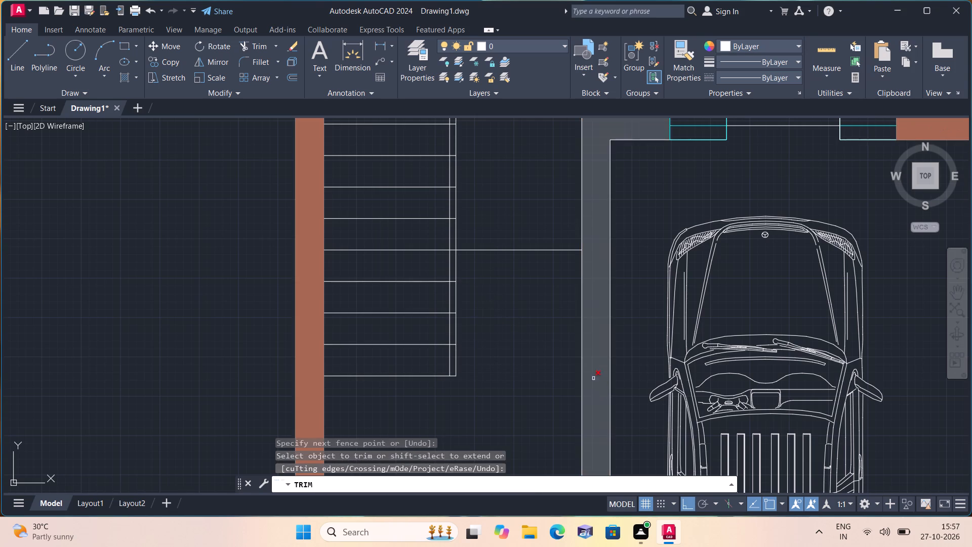
{"action": "left_click_drag", "start_coordinate": [510, 217], "coordinate": [524, 298]}
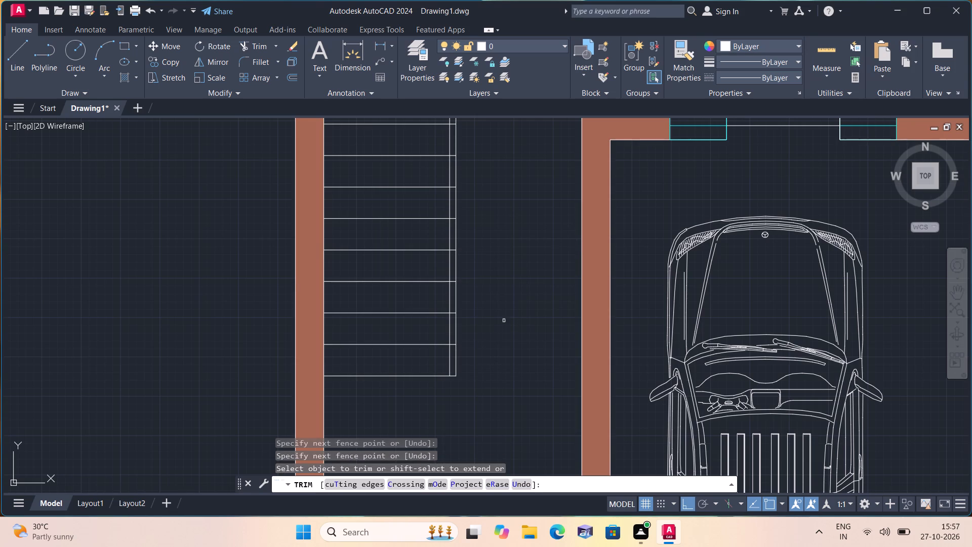
Trim the horizontal stair lines between the two vertical centre lines, keeping the northernmost and southernmost lines whole.
{"action": "scroll", "coordinate": [449, 365], "scroll_direction": "up", "scroll_amount": 3}
{"action": "left_click", "coordinate": [459, 298]}
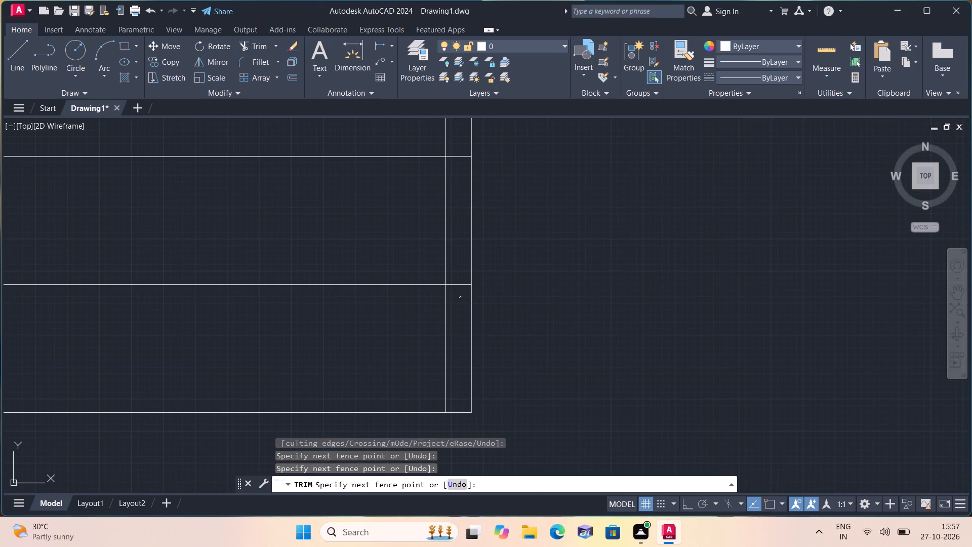
{"action": "left_click", "coordinate": [458, 148]}
{"action": "middle_click_drag", "start_coordinate": [457, 151], "coordinate": [471, 411]}
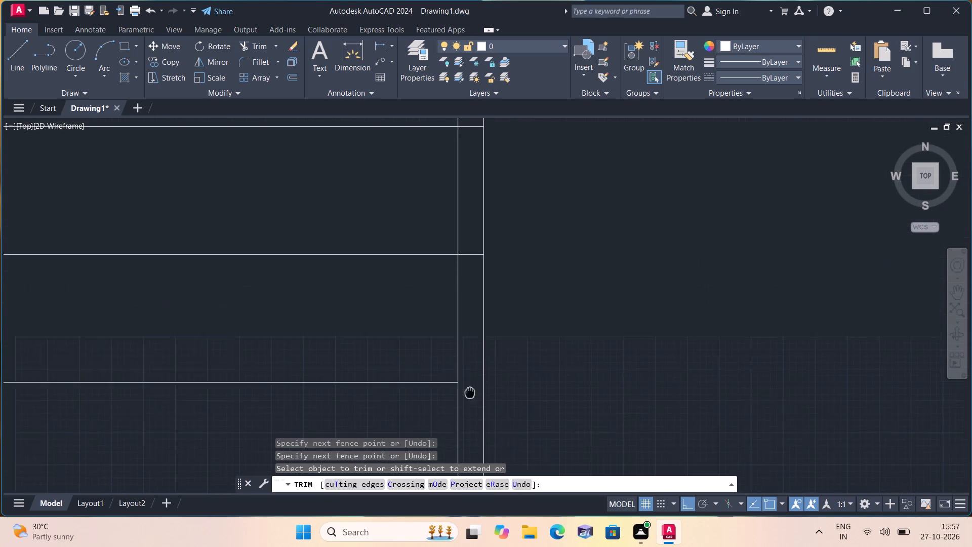
{"action": "middle_click_drag", "start_coordinate": [471, 411], "coordinate": [473, 420]}
{"action": "left_click", "coordinate": [478, 316]}
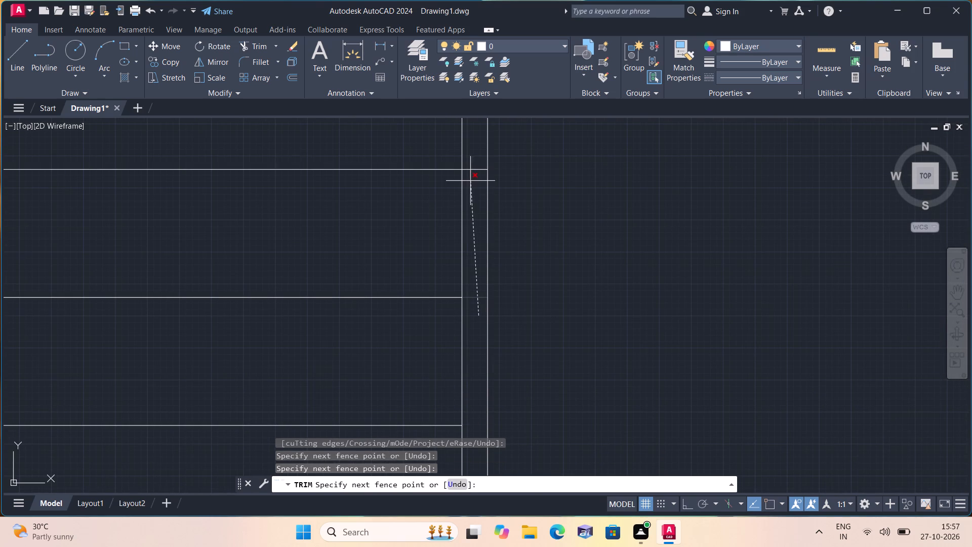
{"action": "left_click", "coordinate": [476, 162]}
{"action": "middle_click_drag", "start_coordinate": [476, 165], "coordinate": [519, 457]}
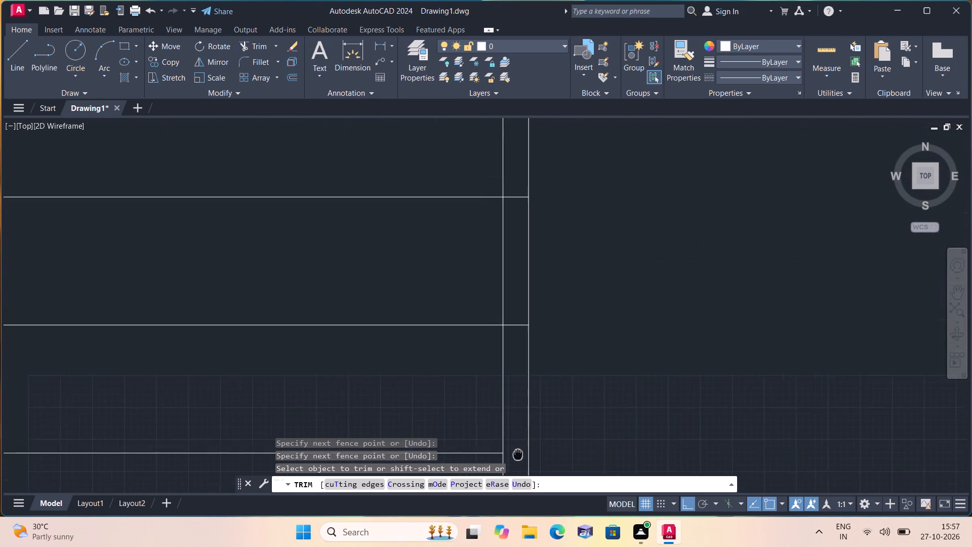
{"action": "left_click", "coordinate": [519, 347]}
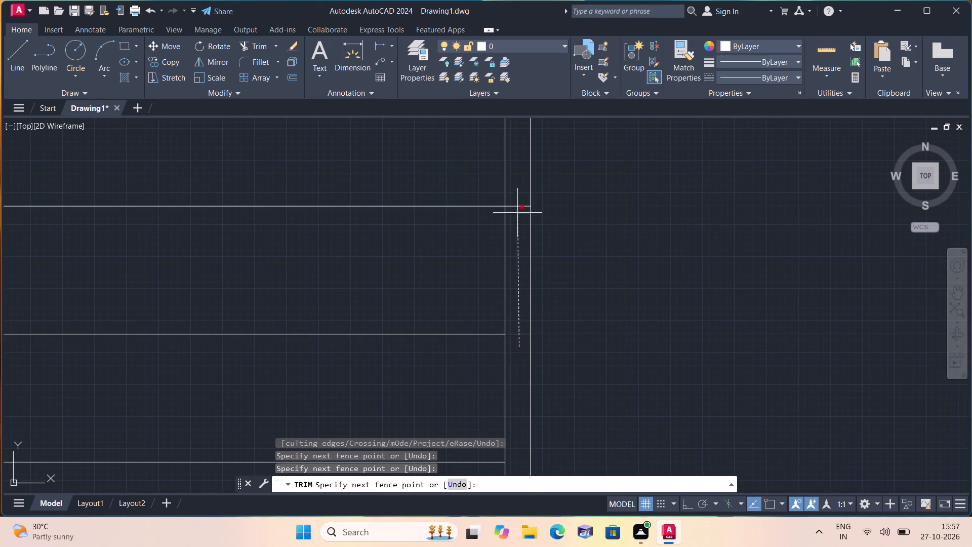
{"action": "left_click", "coordinate": [518, 197]}
{"action": "middle_click_drag", "start_coordinate": [522, 215], "coordinate": [563, 509]}
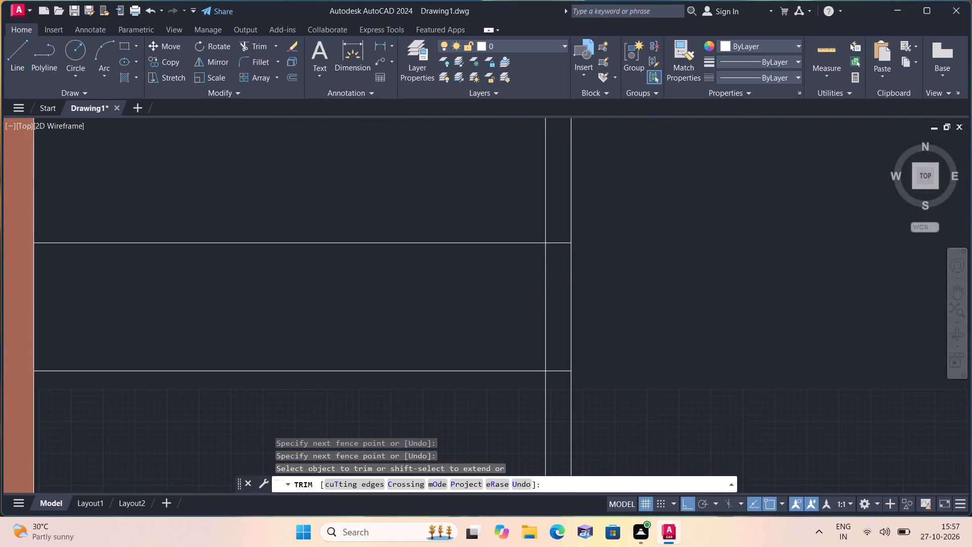
{"action": "left_click", "coordinate": [558, 394]}
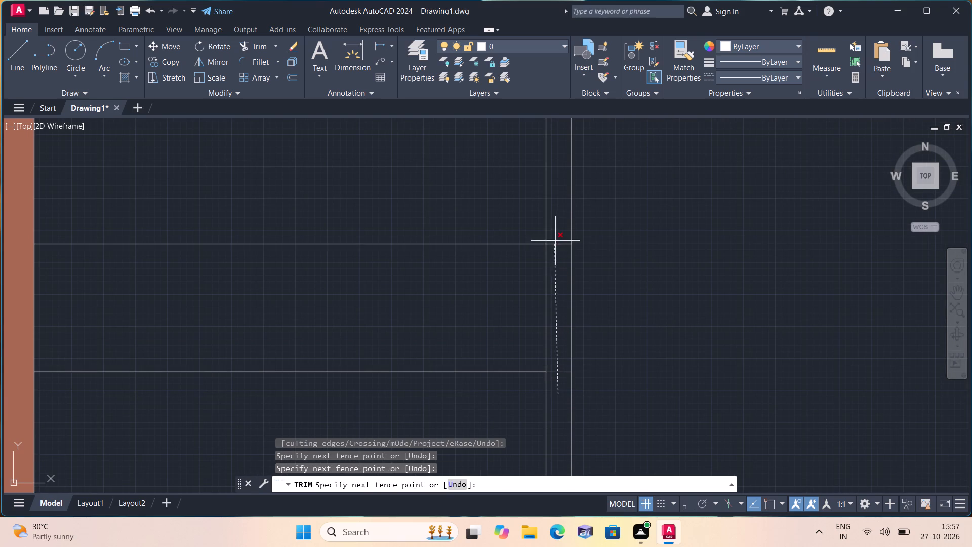
{"action": "left_click", "coordinate": [559, 229]}
{"action": "middle_click_drag", "start_coordinate": [560, 233], "coordinate": [640, 490]}
{"action": "scroll", "coordinate": [650, 439], "scroll_direction": "down", "scroll_amount": 3}
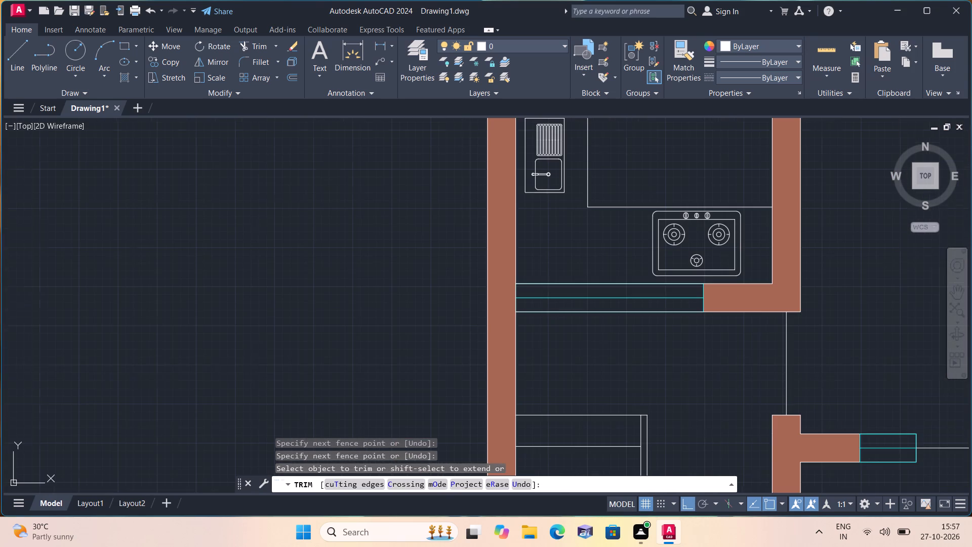
{"action": "key", "text": "Escape"}
Load the ISO dash linetype ACAD_ISO02W100 into the drawing.
{"action": "scroll", "coordinate": [639, 390], "scroll_direction": "down", "scroll_amount": 1}
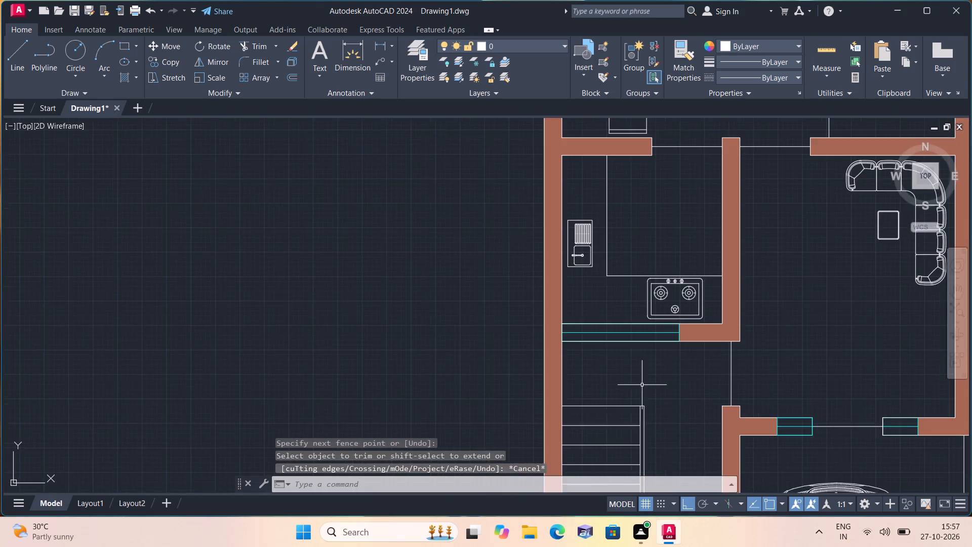
{"action": "middle_click_drag", "start_coordinate": [631, 382], "coordinate": [506, 353]}
{"action": "scroll", "coordinate": [506, 353], "scroll_direction": "down", "scroll_amount": 3}
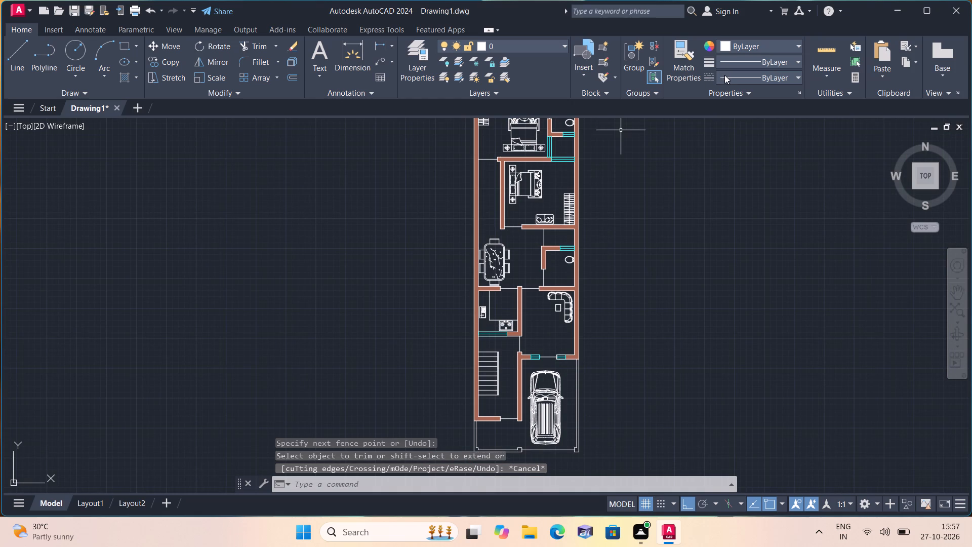
{"action": "left_click", "coordinate": [724, 75]}
{"action": "left_click", "coordinate": [751, 141]}
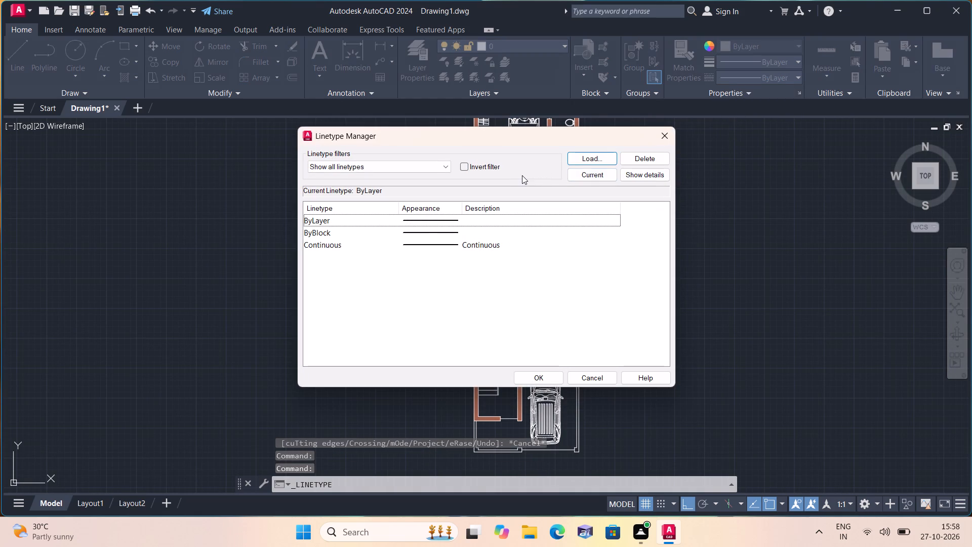
{"action": "left_click", "coordinate": [582, 153]}
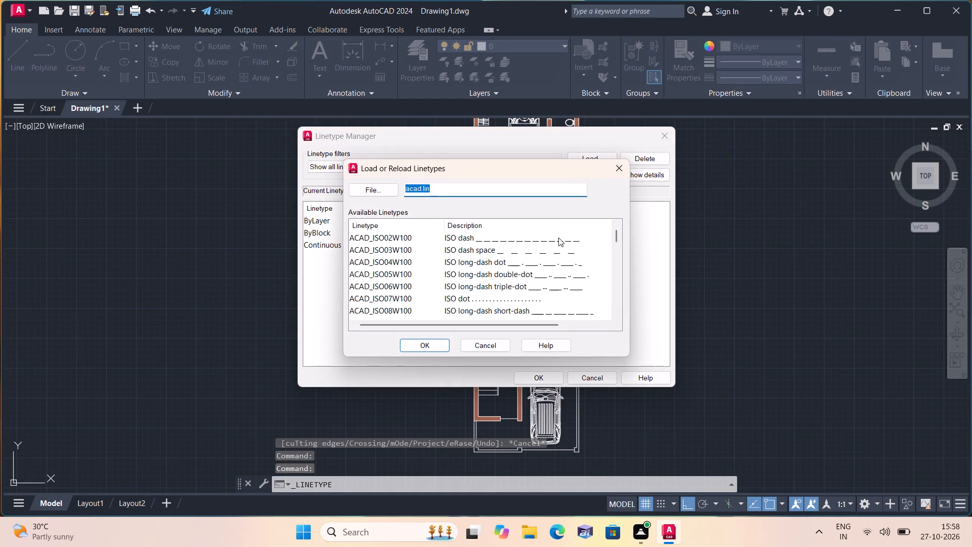
{"action": "left_click", "coordinate": [558, 238]}
{"action": "left_click", "coordinate": [428, 347]}
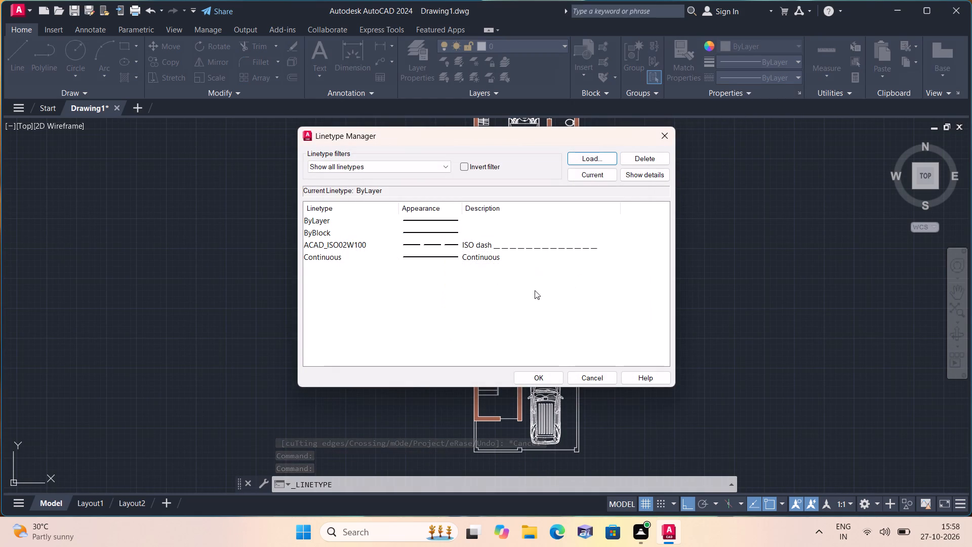
{"action": "left_click", "coordinate": [547, 246]}
{"action": "left_click", "coordinate": [534, 373]}
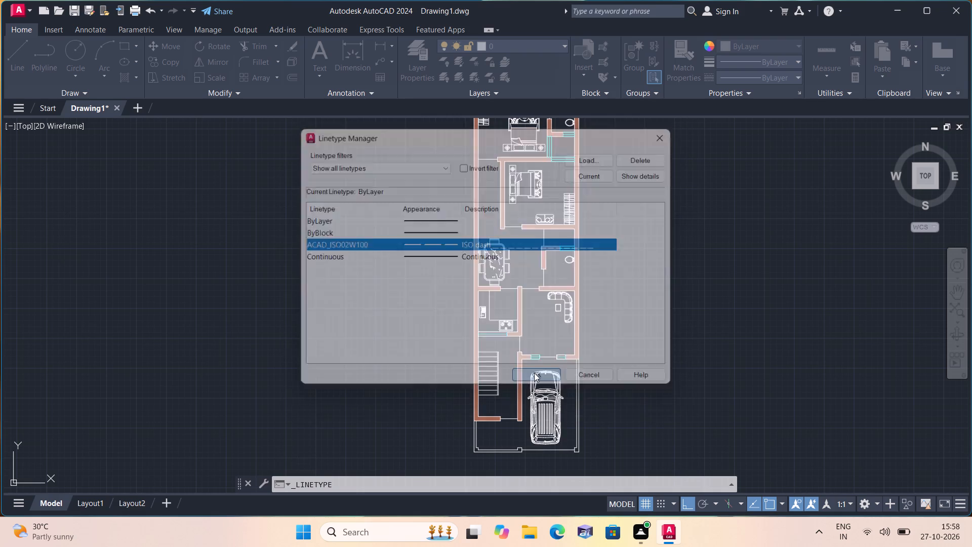
Draw a horizontal line in linetype ACAD_ISO02W100 from the north end of the eastern centre line to the wall corner on its east.
{"action": "key", "text": "l"}
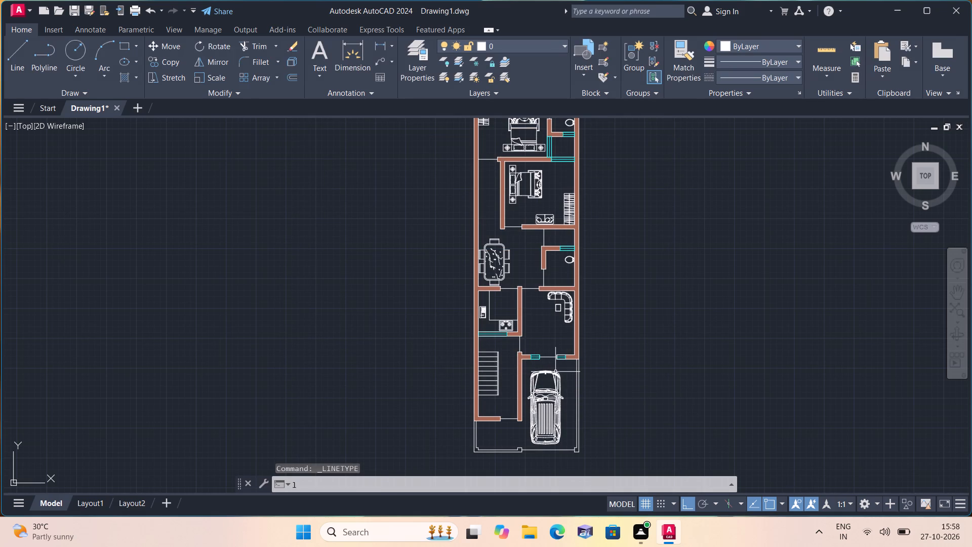
{"action": "left_click", "coordinate": [763, 74]}
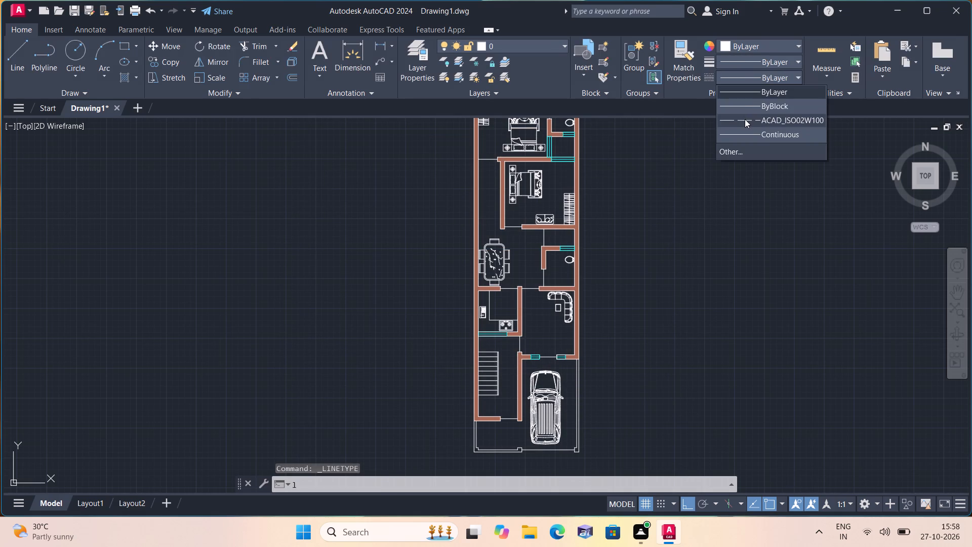
{"action": "left_click", "coordinate": [745, 119]}
{"action": "key", "text": "l"}
{"action": "key", "text": "space"}
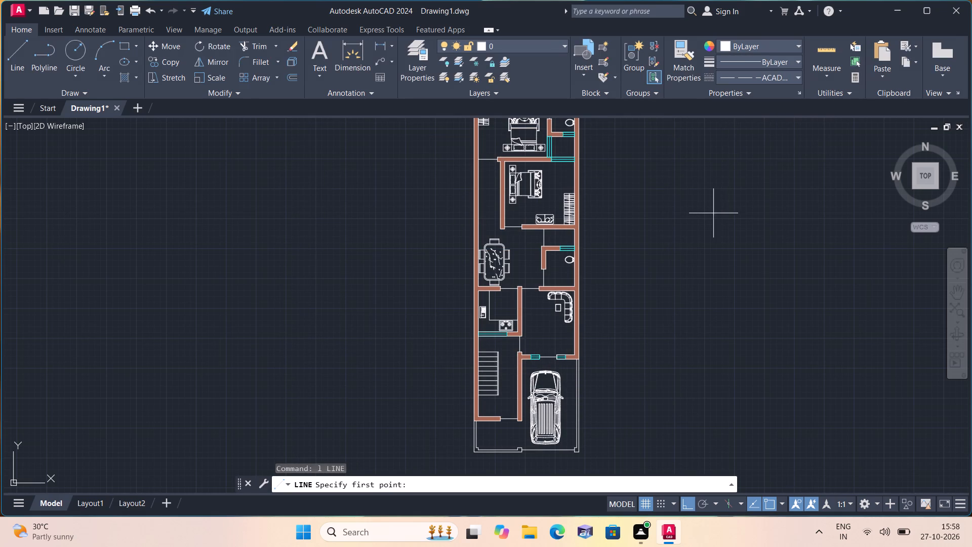
{"action": "scroll", "coordinate": [574, 336], "scroll_direction": "up", "scroll_amount": 2}
{"action": "scroll", "coordinate": [333, 422], "scroll_direction": "up", "scroll_amount": 1}
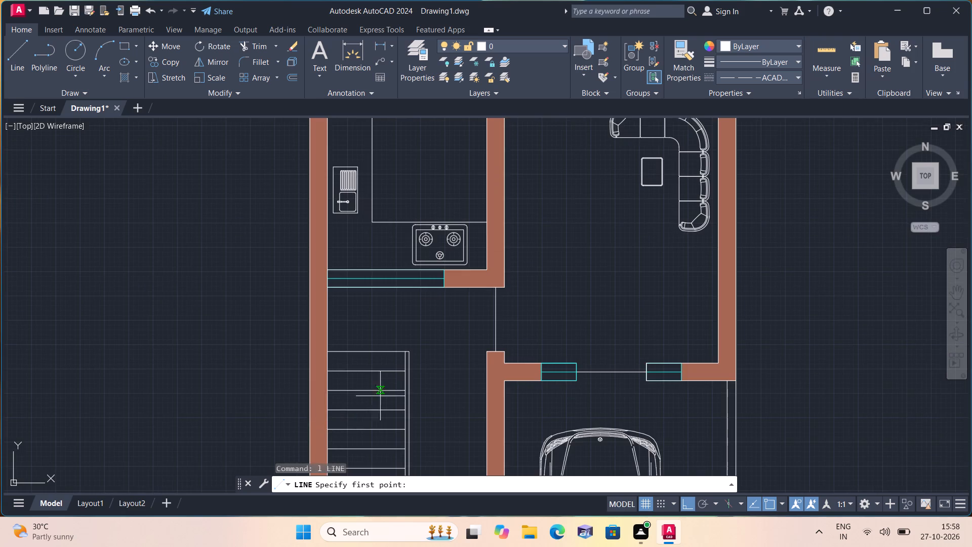
{"action": "scroll", "coordinate": [419, 378], "scroll_direction": "up", "scroll_amount": 2}
{"action": "left_click", "coordinate": [393, 311]}
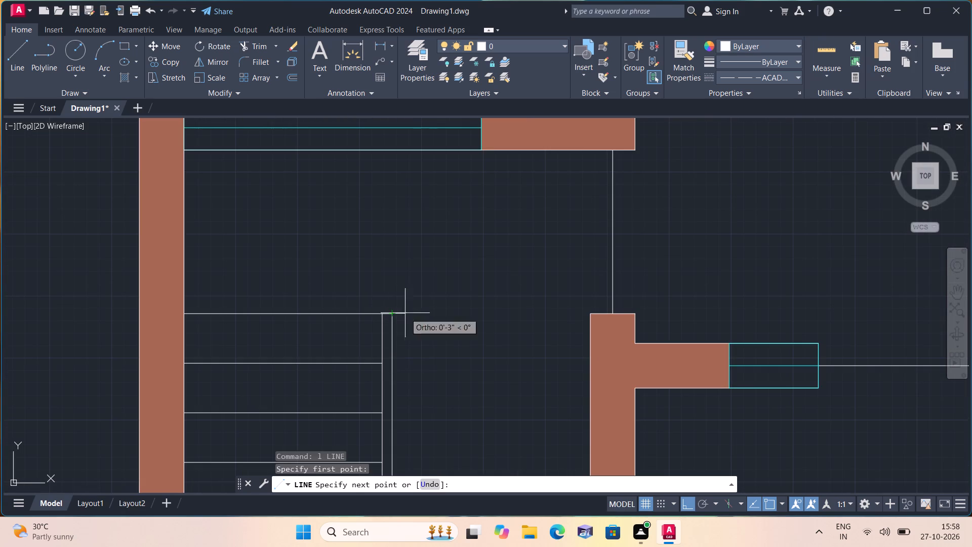
{"action": "left_click", "coordinate": [591, 314]}
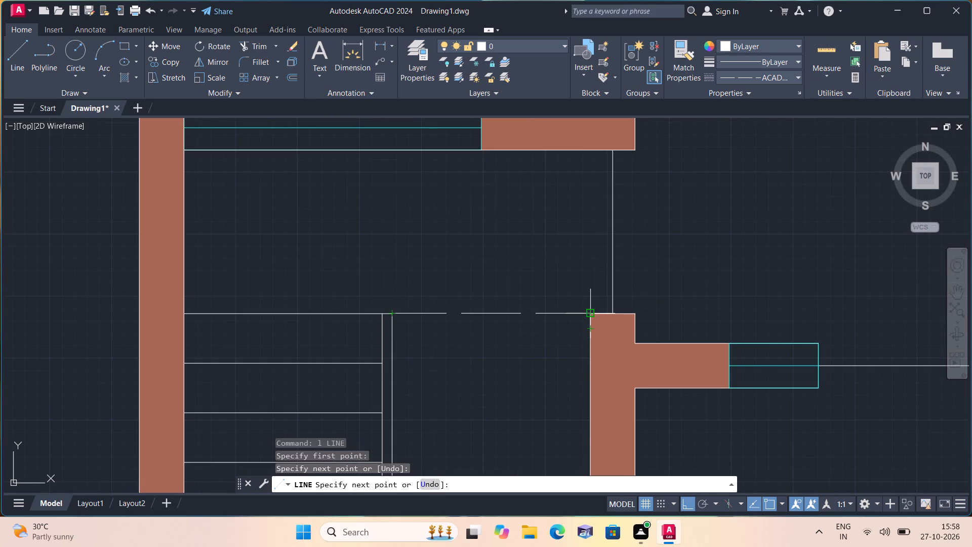
{"action": "key", "text": "space"}
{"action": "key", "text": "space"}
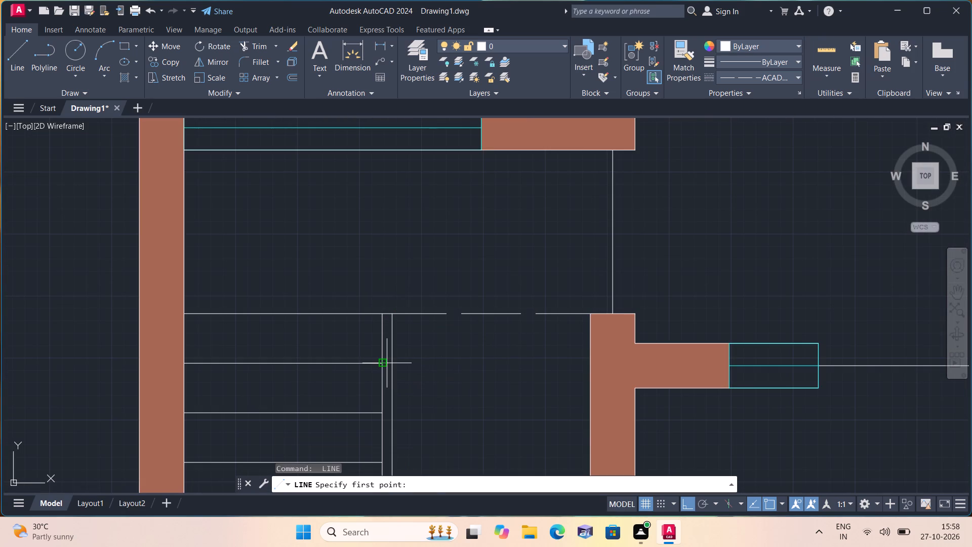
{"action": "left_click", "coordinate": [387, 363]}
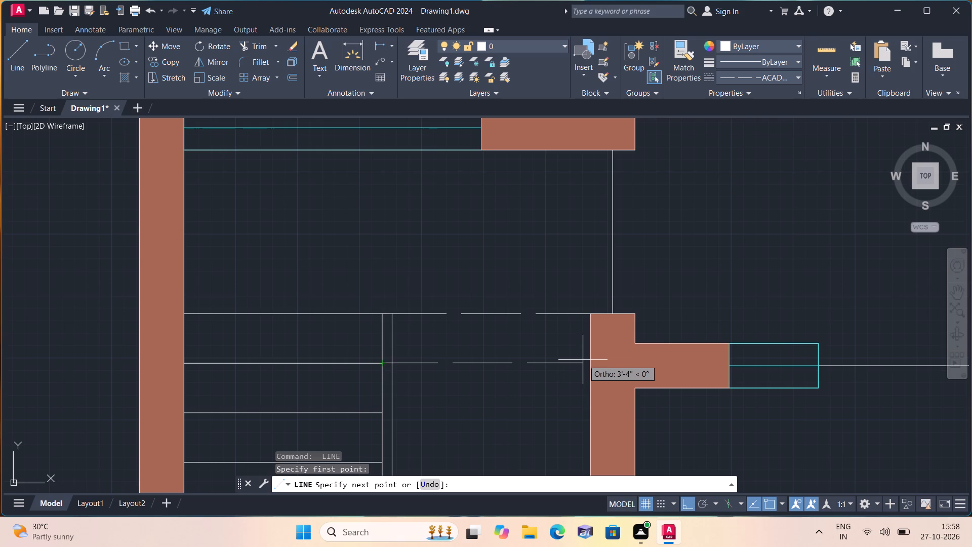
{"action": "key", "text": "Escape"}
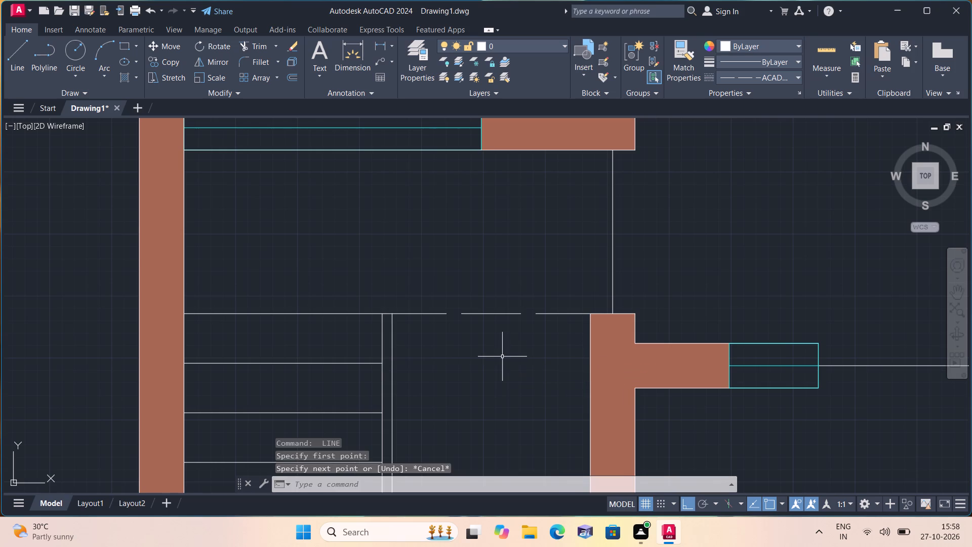
Offset the dashed line southward at 10" spacing, each from the previous copy, to make four copies between the centre lines and the east wall.
{"action": "scroll", "coordinate": [434, 321], "scroll_direction": "down", "scroll_amount": 1}
{"action": "type", "text": "off"}
{"action": "key", "text": "space"}
{"action": "key", "text": "space"}
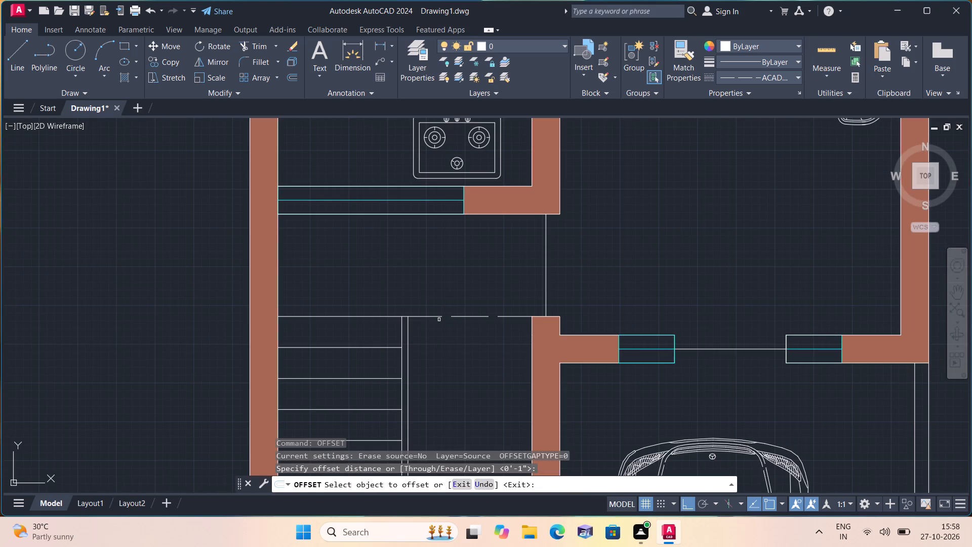
{"action": "key", "text": "Escape"}
{"action": "key", "text": "space"}
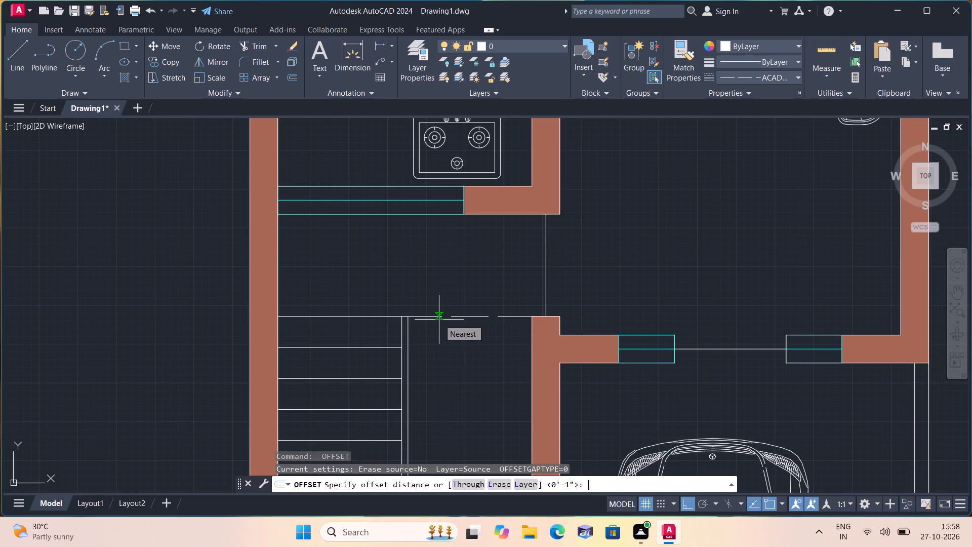
{"action": "type", "text": "10"}
{"action": "type", "text": "\""}
{"action": "key", "text": "space"}
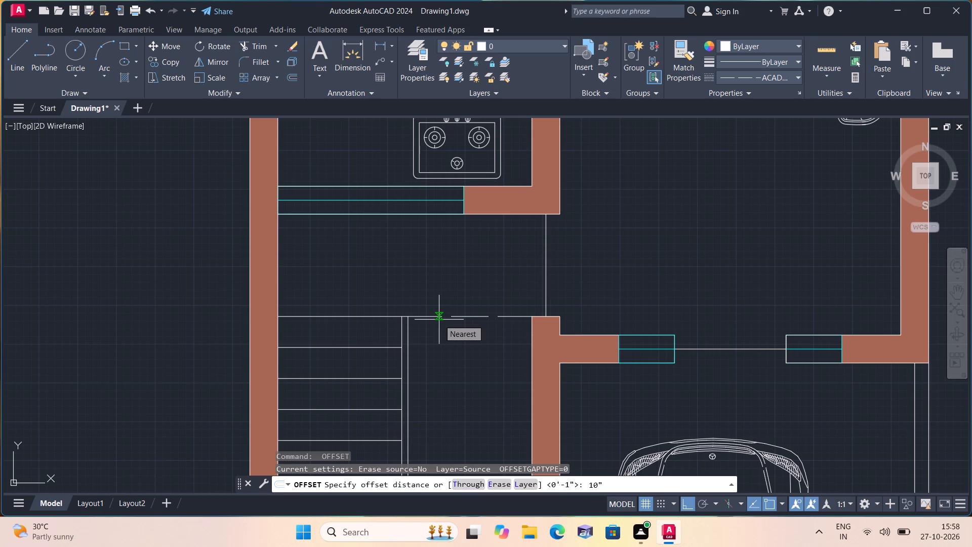
{"action": "left_click", "coordinate": [439, 317]}
{"action": "left_click", "coordinate": [443, 343]}
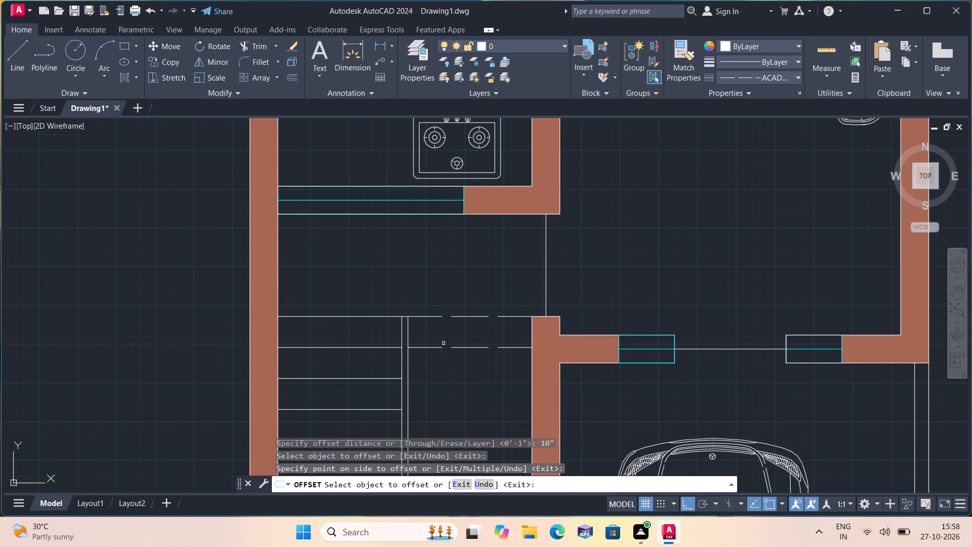
{"action": "left_click", "coordinate": [444, 346]}
{"action": "left_click", "coordinate": [453, 369]}
{"action": "left_click", "coordinate": [458, 382]}
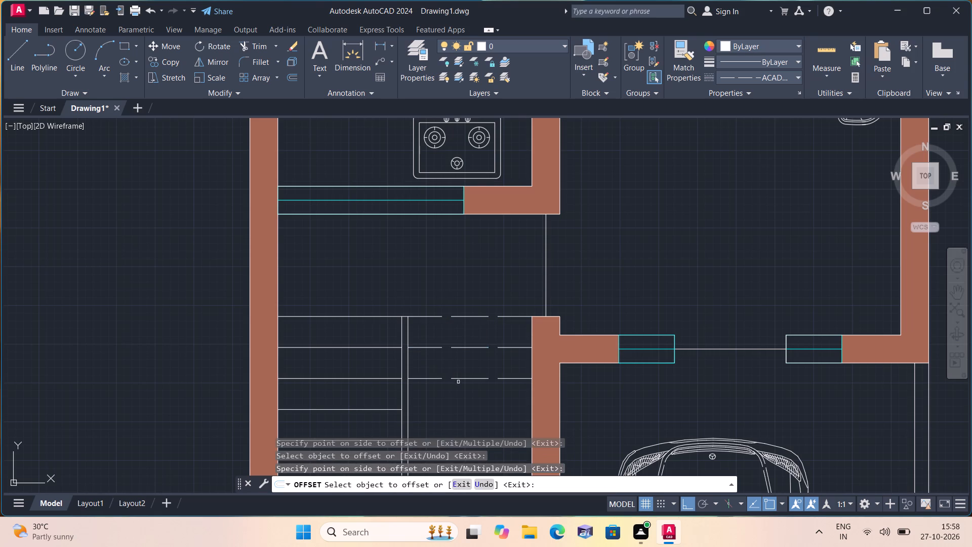
{"action": "left_click", "coordinate": [467, 379]}
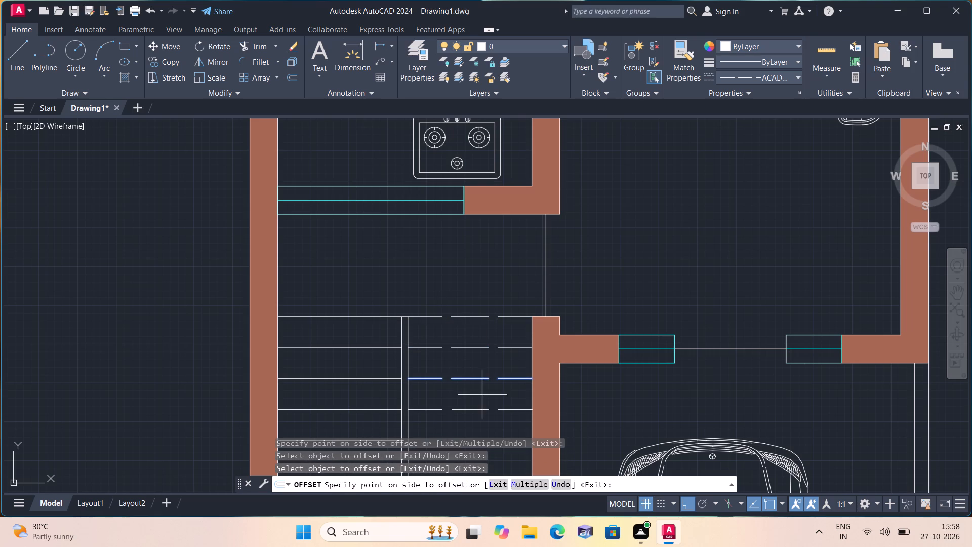
{"action": "left_click", "coordinate": [485, 399]}
{"action": "left_click", "coordinate": [489, 410]}
{"action": "left_click", "coordinate": [497, 429]}
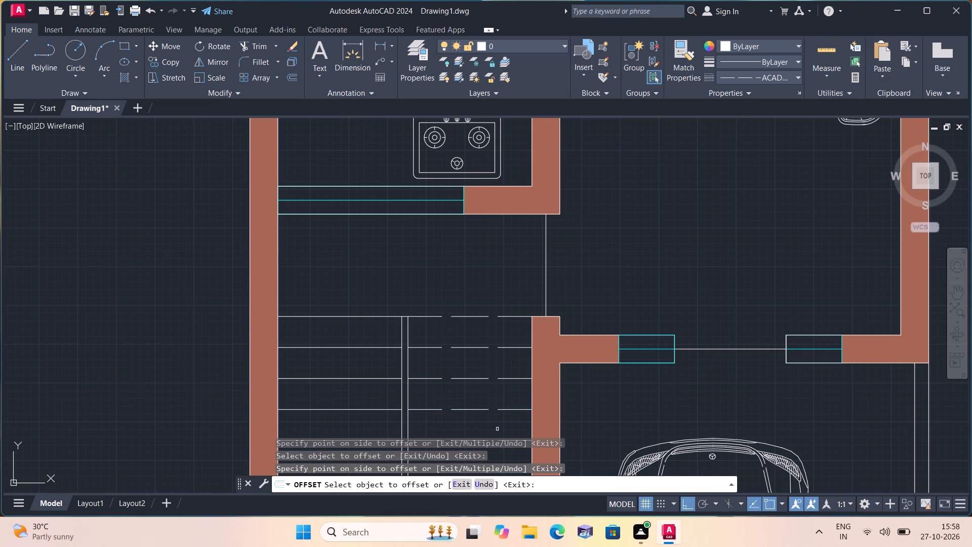
Offset the dashed tread line southward at 10" spacing, each from the previous copy, until level with the southernmost western tread.
{"action": "middle_click_drag", "start_coordinate": [497, 428], "coordinate": [498, 257]}
{"action": "left_click", "coordinate": [499, 273]}
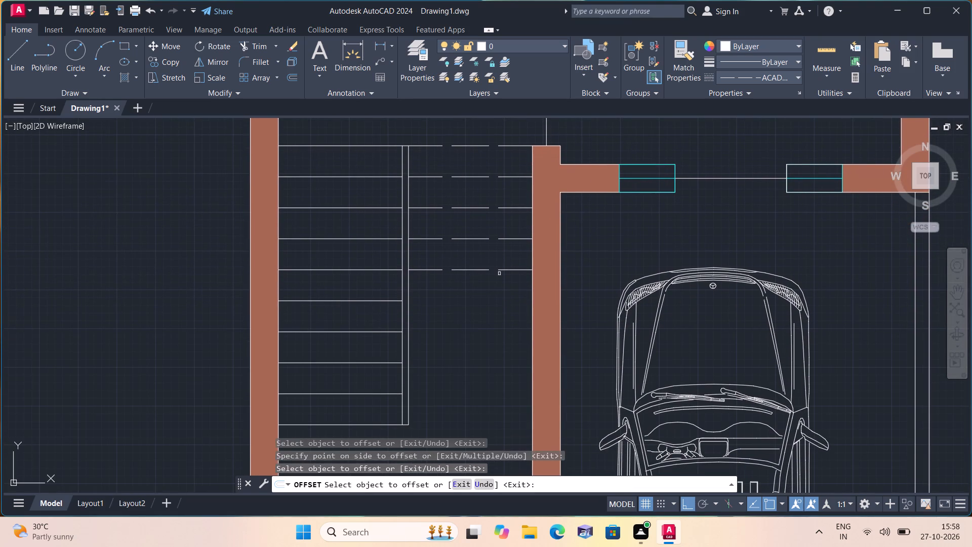
{"action": "left_click", "coordinate": [501, 269]}
{"action": "left_click", "coordinate": [505, 298]}
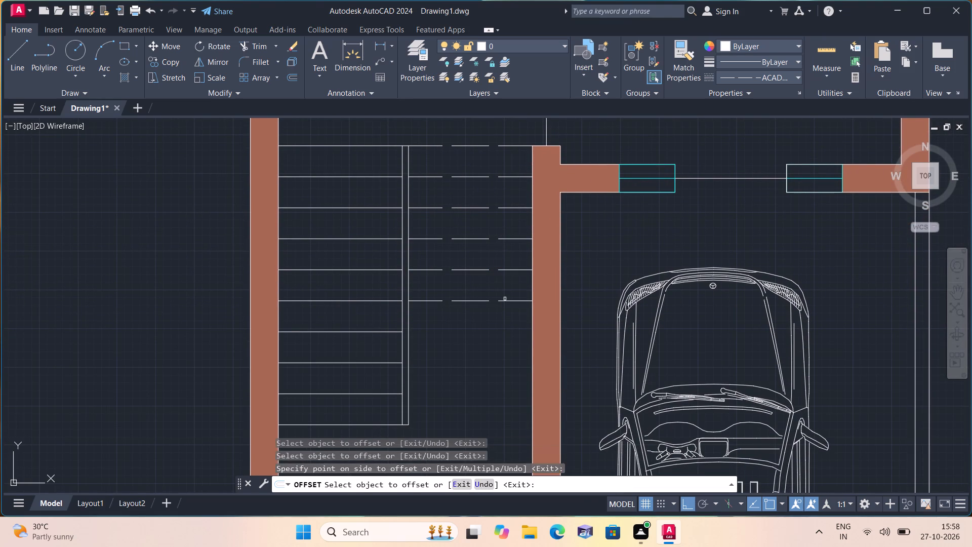
{"action": "left_click", "coordinate": [505, 299]}
{"action": "left_click", "coordinate": [506, 300]}
{"action": "left_click", "coordinate": [508, 331]}
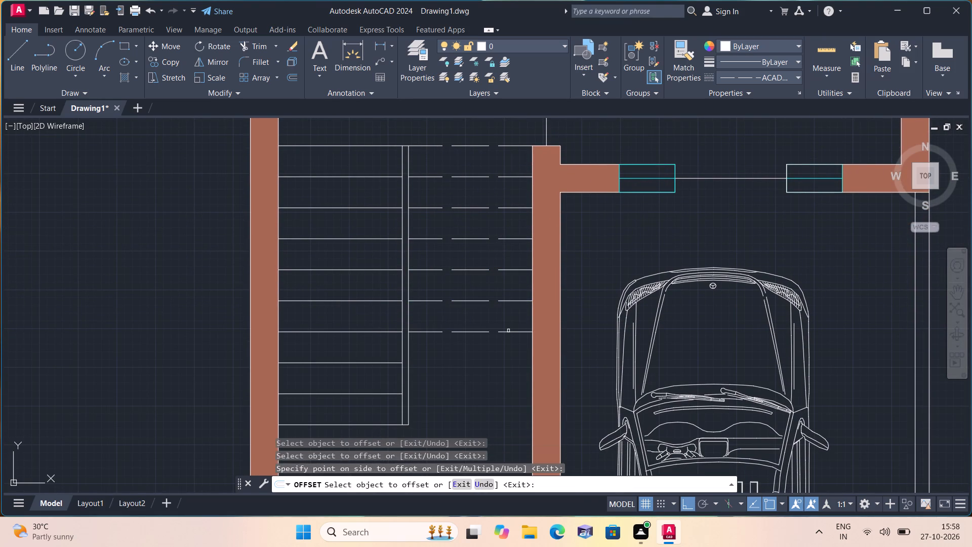
{"action": "left_click", "coordinate": [508, 331]}
{"action": "left_click", "coordinate": [508, 331]}
{"action": "left_click", "coordinate": [509, 334]}
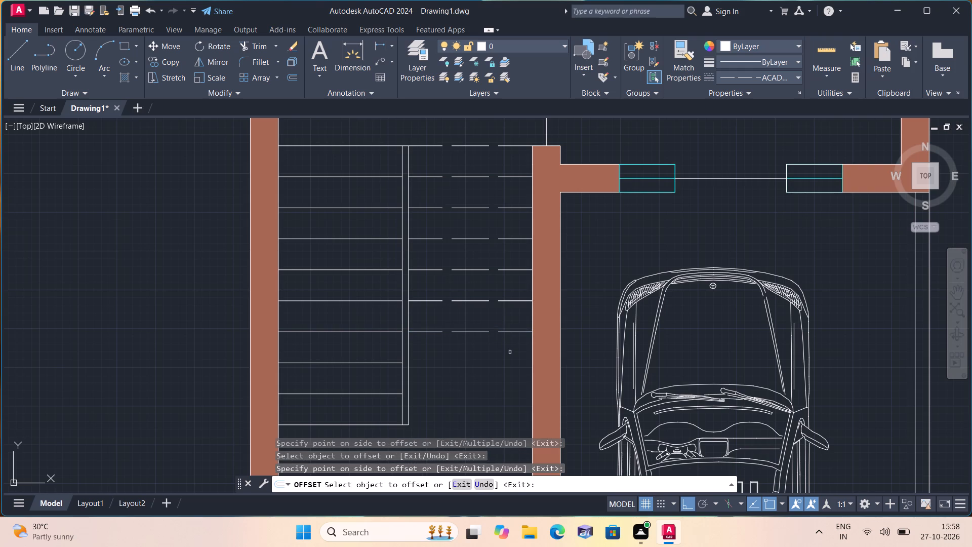
{"action": "left_click", "coordinate": [511, 333]}
{"action": "left_click", "coordinate": [511, 361]}
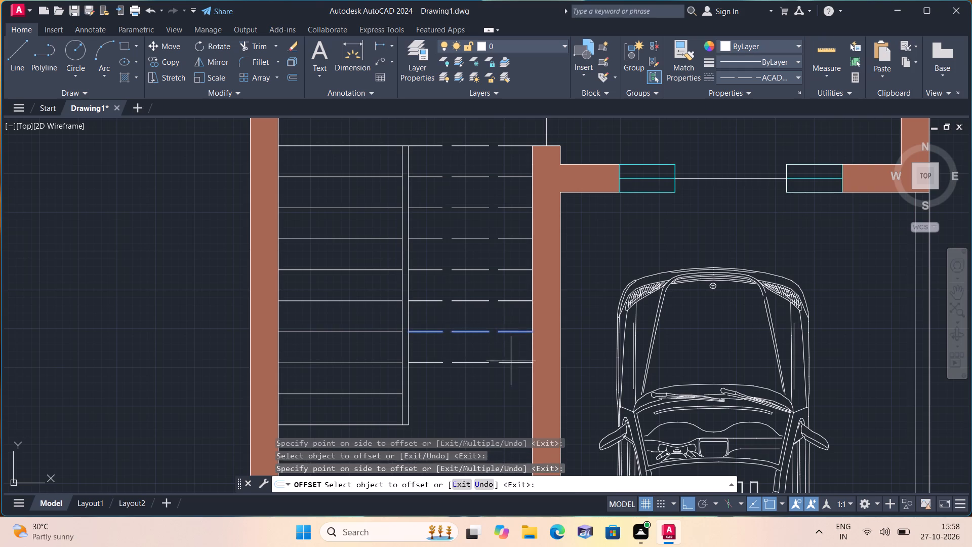
{"action": "left_click", "coordinate": [511, 361]}
{"action": "left_click", "coordinate": [511, 363]}
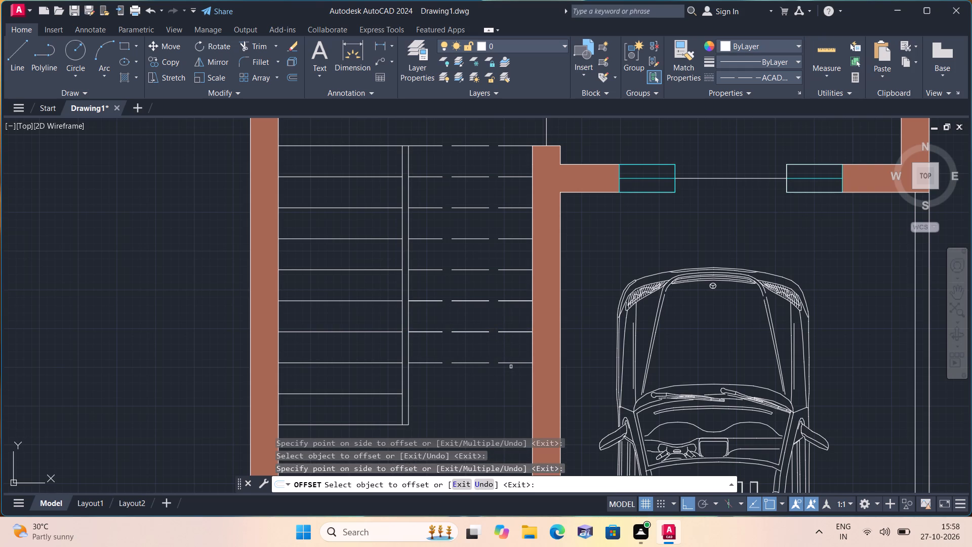
{"action": "left_click", "coordinate": [511, 363]}
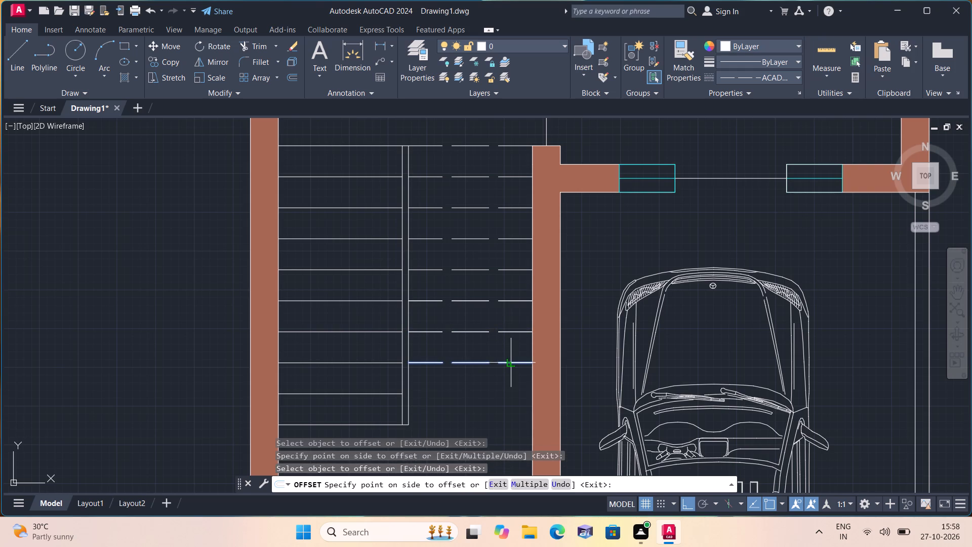
{"action": "left_click", "coordinate": [511, 387]}
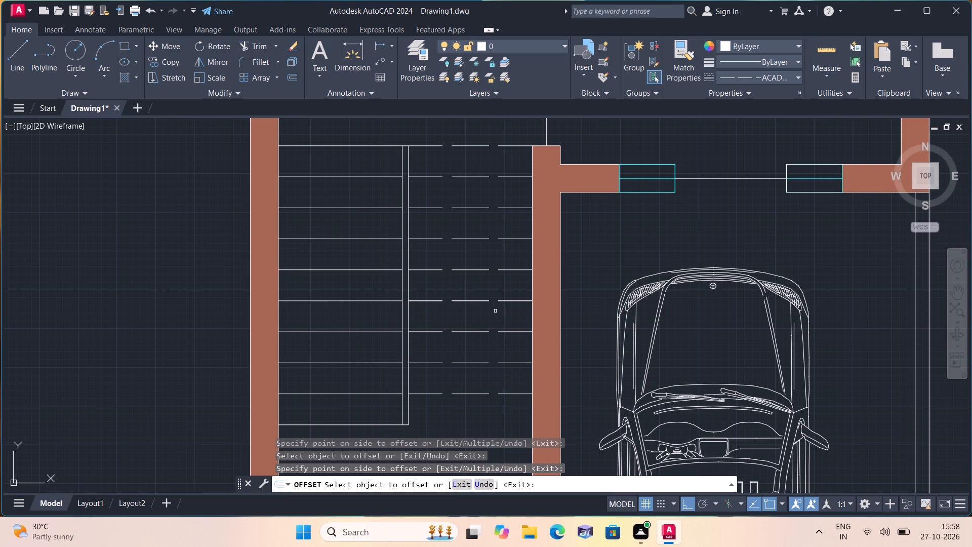
{"action": "left_click", "coordinate": [511, 395]}
{"action": "left_click", "coordinate": [475, 416]}
{"action": "scroll", "coordinate": [470, 372], "scroll_direction": "down", "scroll_amount": 1}
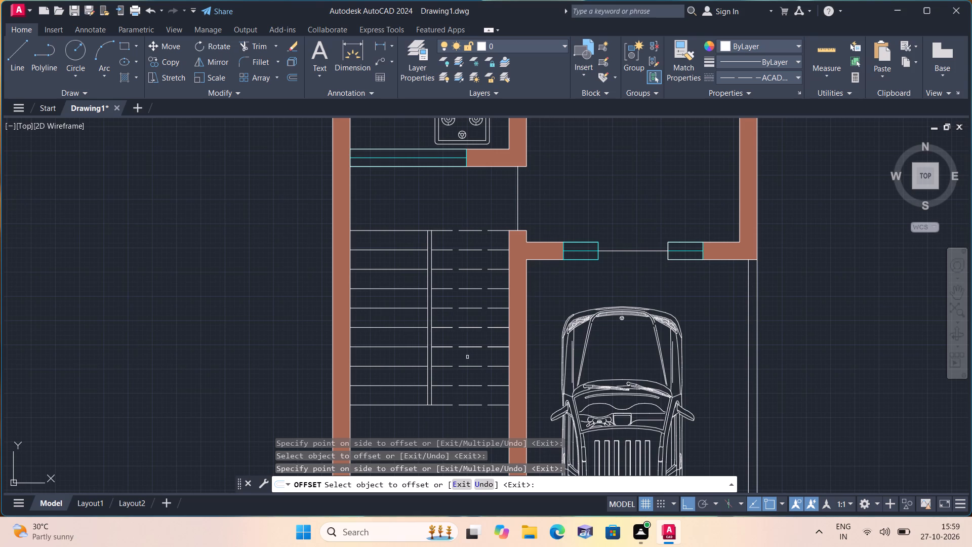
{"action": "key", "text": "space"}
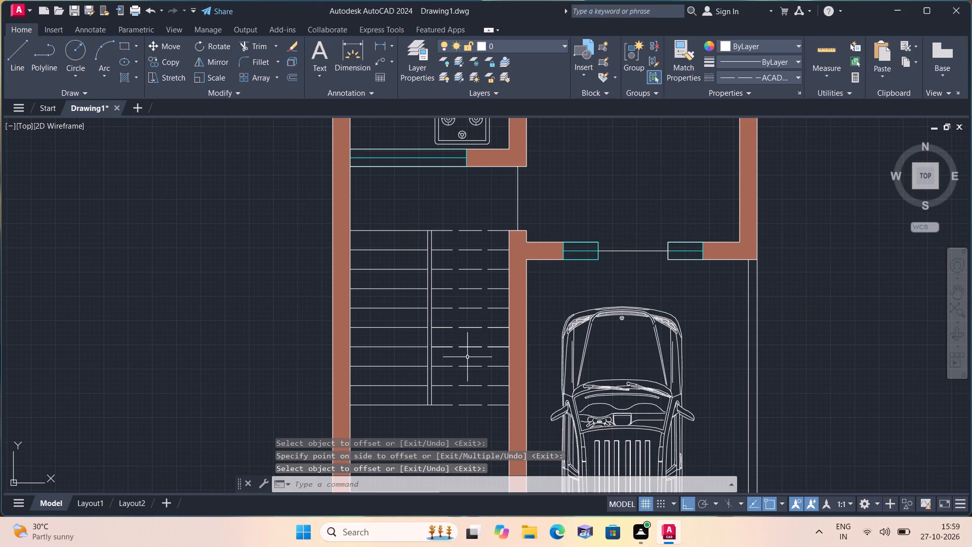
Draw a dashed vertical line about 4'-0" long southward from the inner south corner of the wall between staircase and car.
{"action": "type", "text": "l"}
{"action": "key", "text": "space"}
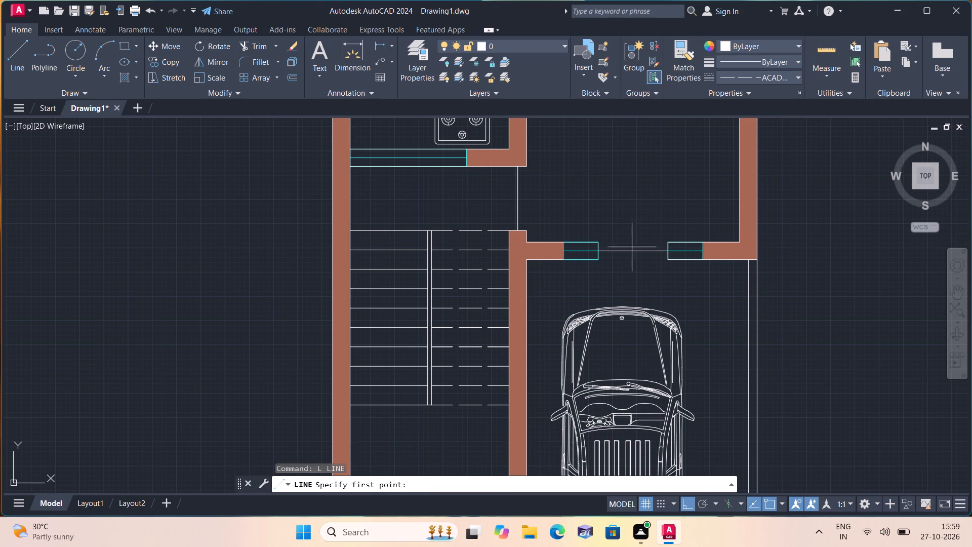
{"action": "scroll", "coordinate": [612, 331], "scroll_direction": "down", "scroll_amount": 1}
{"action": "middle_click_drag", "start_coordinate": [612, 331], "coordinate": [597, 165]}
{"action": "scroll", "coordinate": [553, 283], "scroll_direction": "up", "scroll_amount": 1}
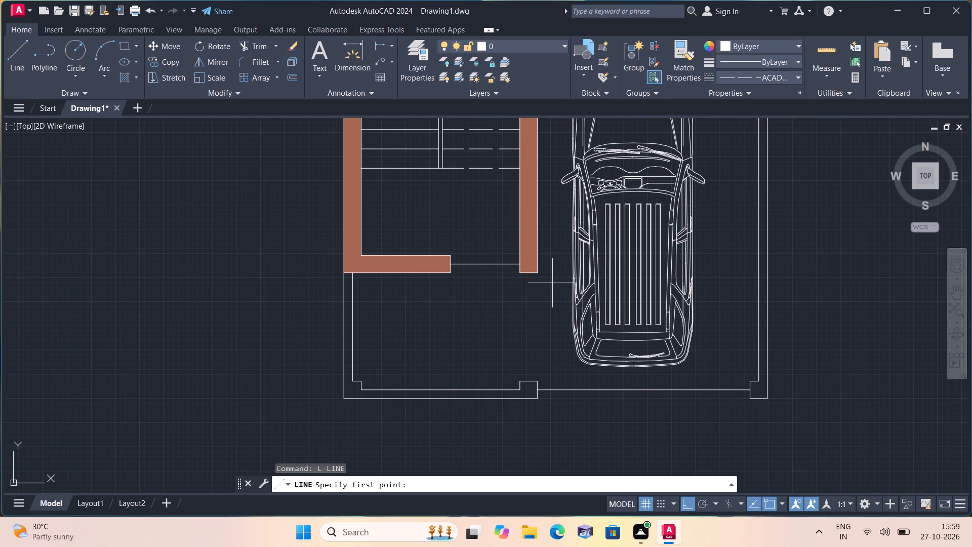
{"action": "left_click", "coordinate": [521, 271]}
{"action": "left_click", "coordinate": [524, 365]}
{"action": "key", "text": "Escape"}
Move the whole car slightly north within the parking area.
{"action": "scroll", "coordinate": [534, 365], "scroll_direction": "down", "scroll_amount": 1}
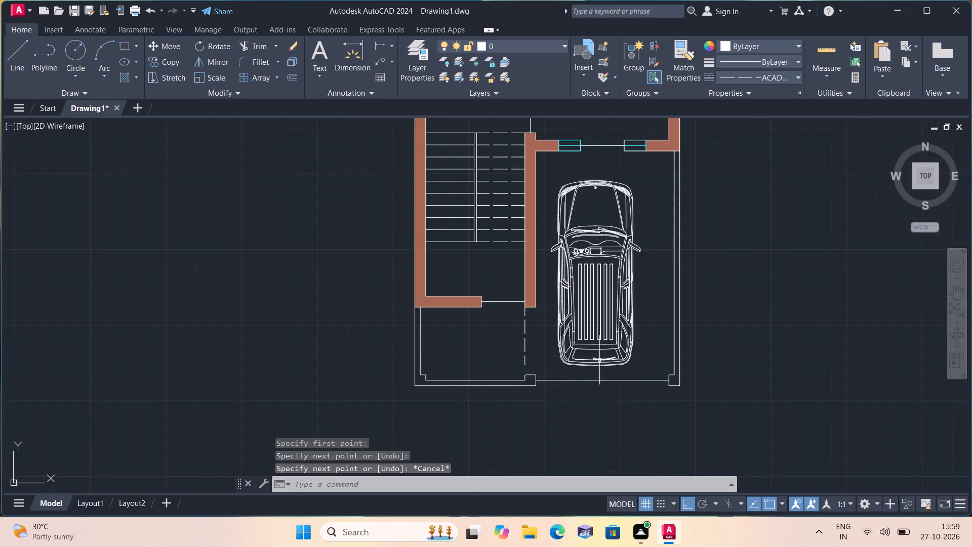
{"action": "scroll", "coordinate": [629, 357], "scroll_direction": "up", "scroll_amount": 1}
{"action": "left_click", "coordinate": [642, 375]}
{"action": "middle_click_drag", "start_coordinate": [627, 364], "coordinate": [632, 394]}
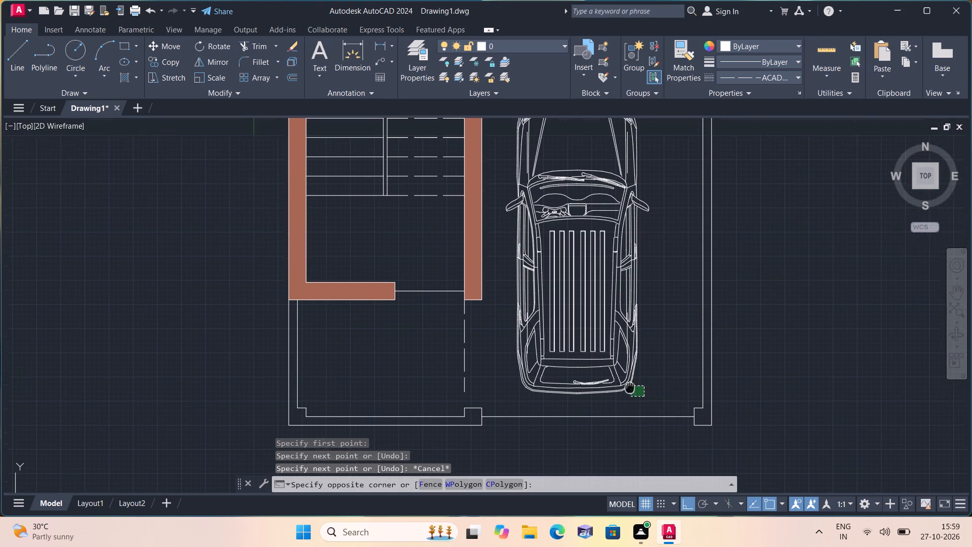
{"action": "middle_click_drag", "start_coordinate": [632, 394], "coordinate": [637, 408]}
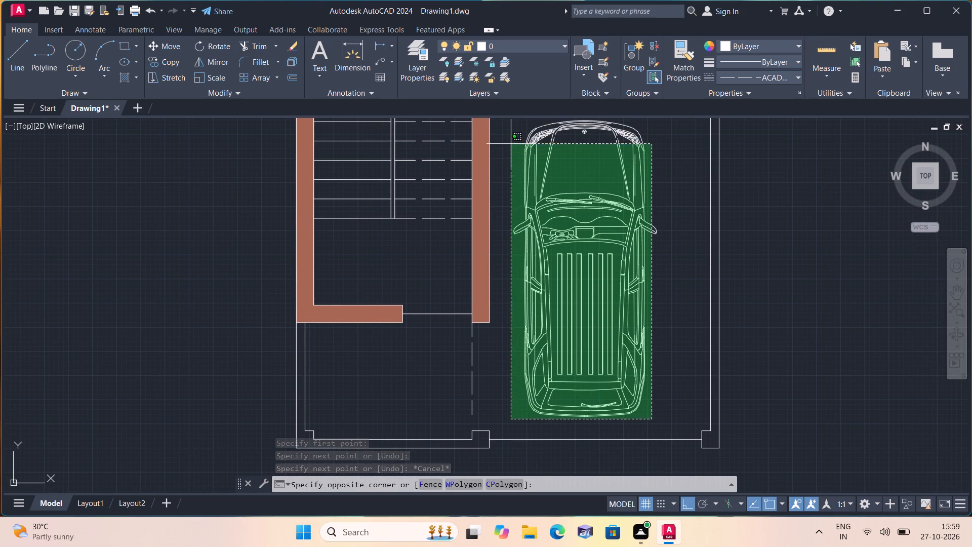
{"action": "middle_click_drag", "start_coordinate": [531, 130], "coordinate": [528, 174]}
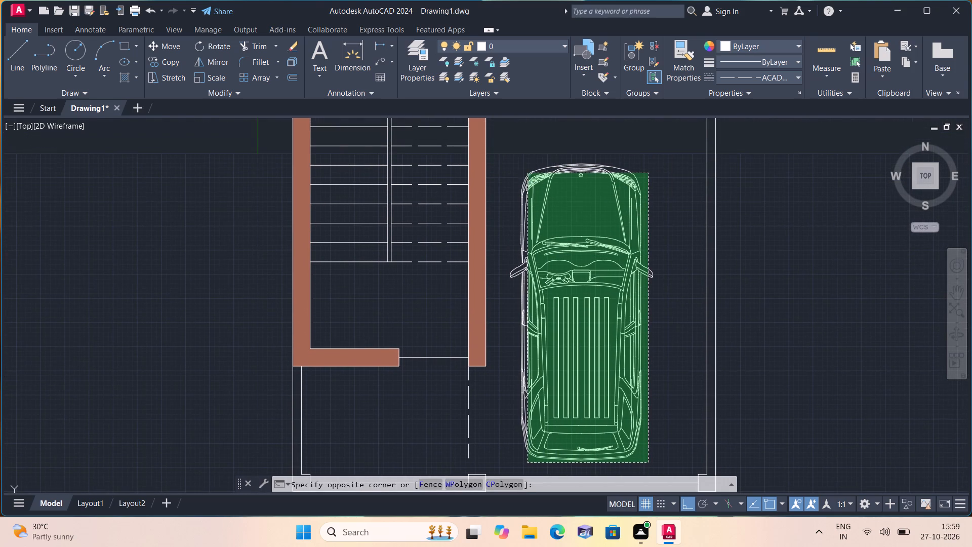
{"action": "left_click", "coordinate": [506, 149]}
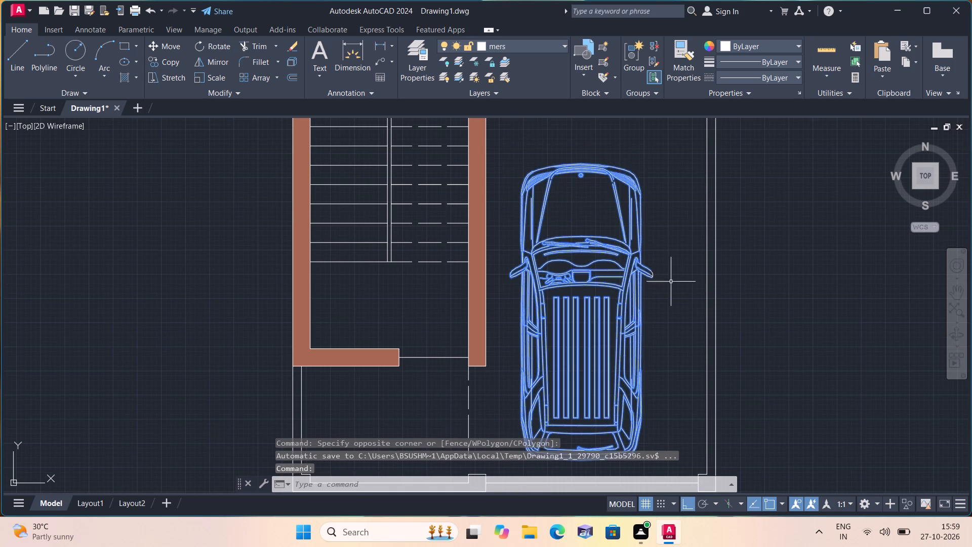
{"action": "left_click_drag", "start_coordinate": [677, 296], "coordinate": [664, 281]}
{"action": "left_click", "coordinate": [618, 229]}
{"action": "scroll", "coordinate": [595, 219], "scroll_direction": "down", "scroll_amount": 1}
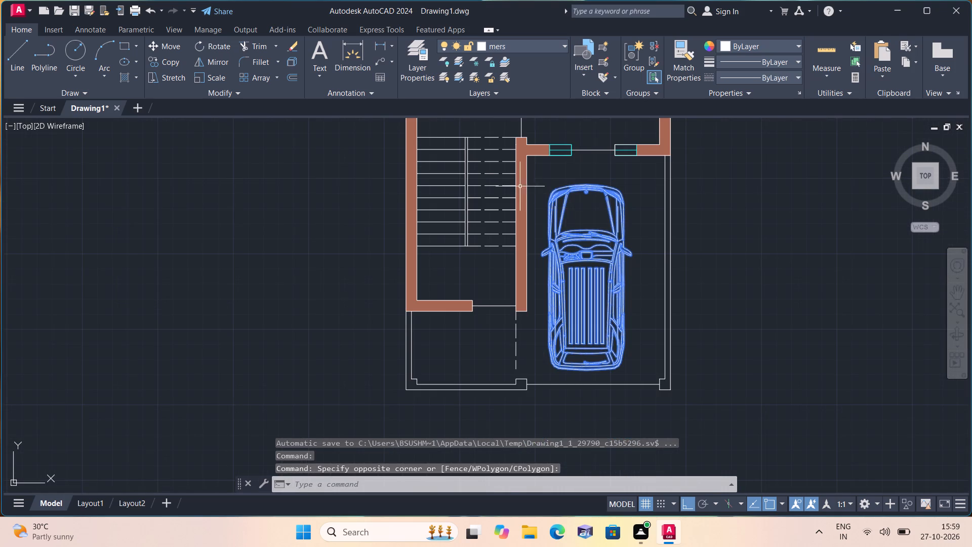
{"action": "left_click", "coordinate": [170, 46]}
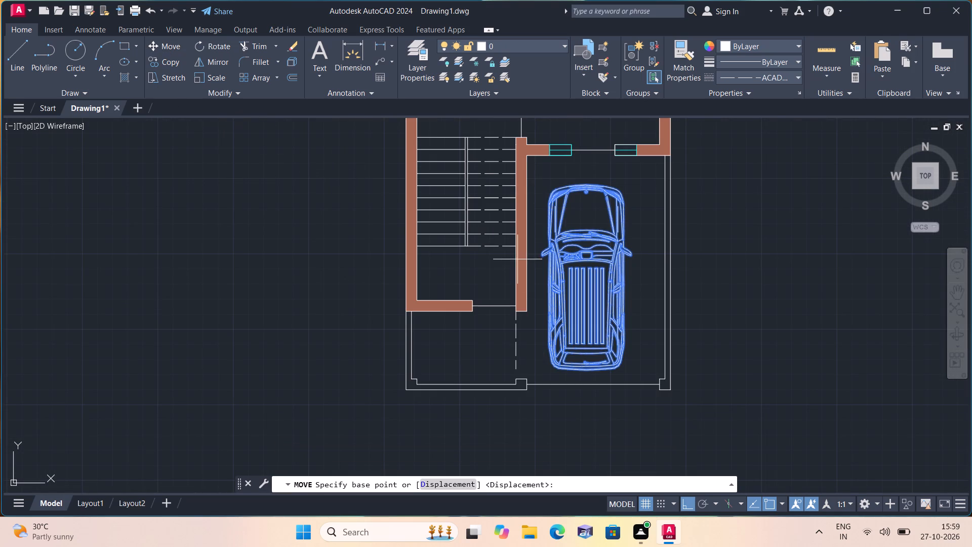
{"action": "left_click", "coordinate": [579, 283]}
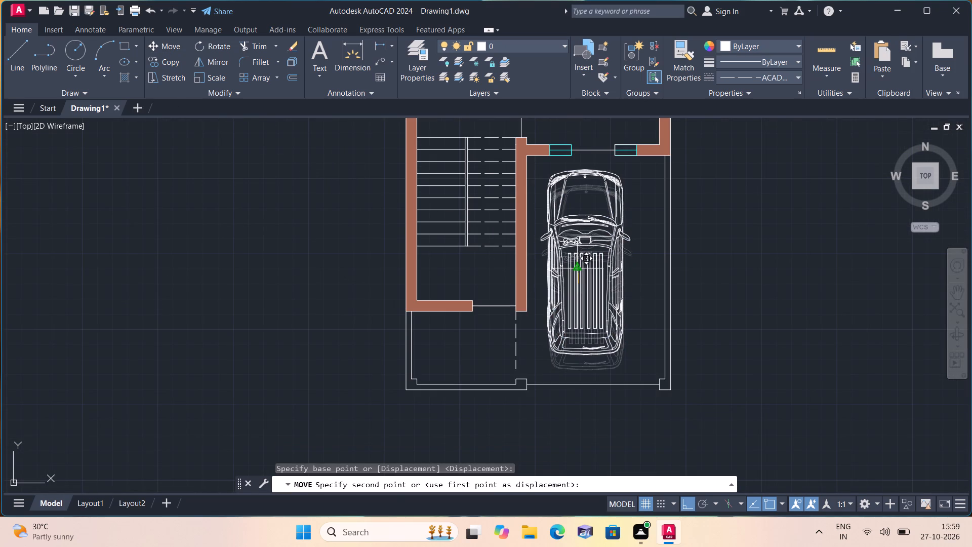
{"action": "left_click", "coordinate": [577, 264]}
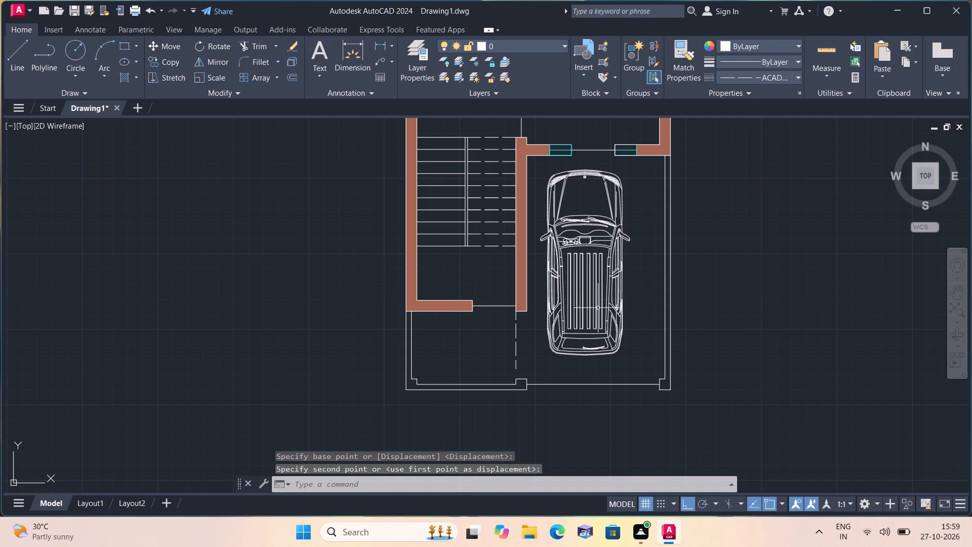
Move the whole car farther north and slightly west, leaving its front just south of the parking area's north wall.
{"action": "scroll", "coordinate": [607, 339], "scroll_direction": "up", "scroll_amount": 1}
{"action": "left_click", "coordinate": [634, 372]}
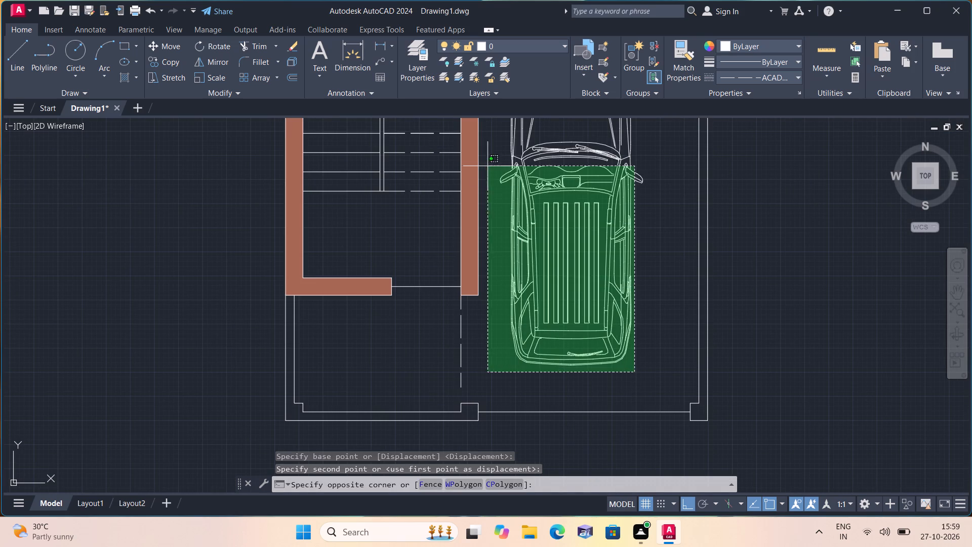
{"action": "middle_click_drag", "start_coordinate": [482, 153], "coordinate": [488, 219]}
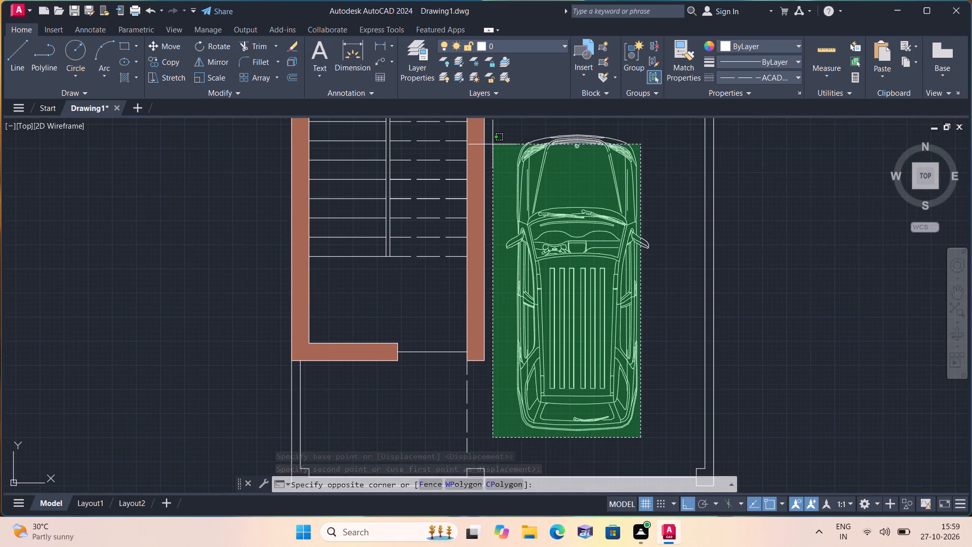
{"action": "left_click", "coordinate": [503, 129]}
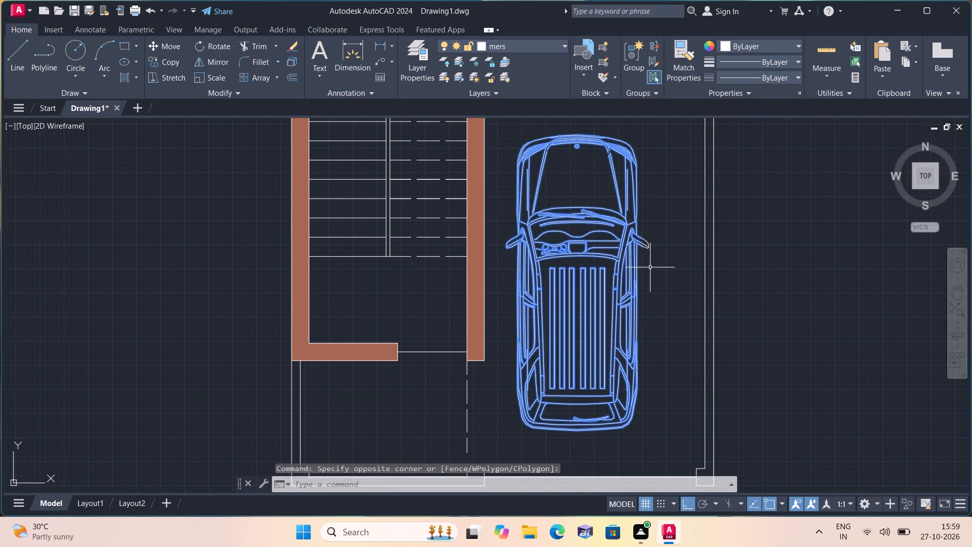
{"action": "left_click", "coordinate": [651, 267]}
{"action": "left_click", "coordinate": [636, 234]}
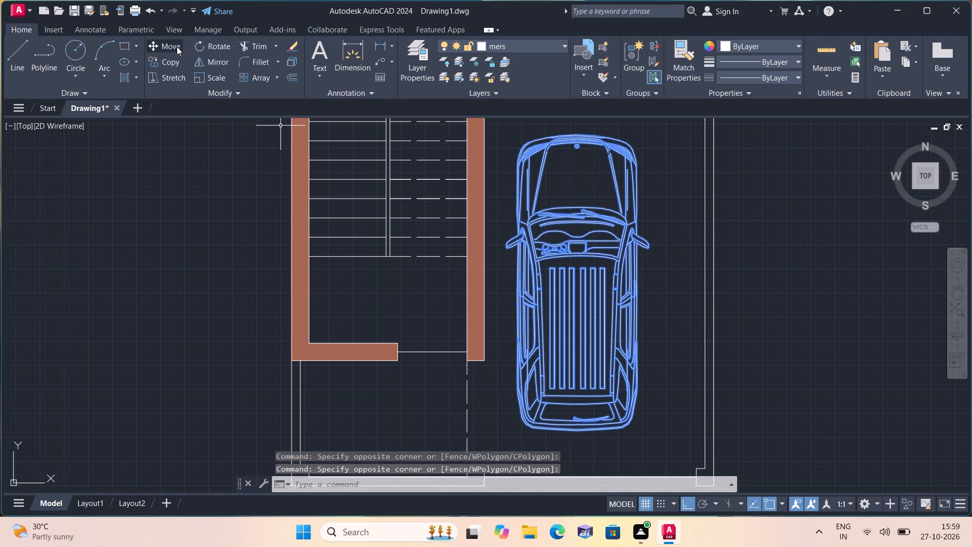
{"action": "left_click", "coordinate": [173, 44]}
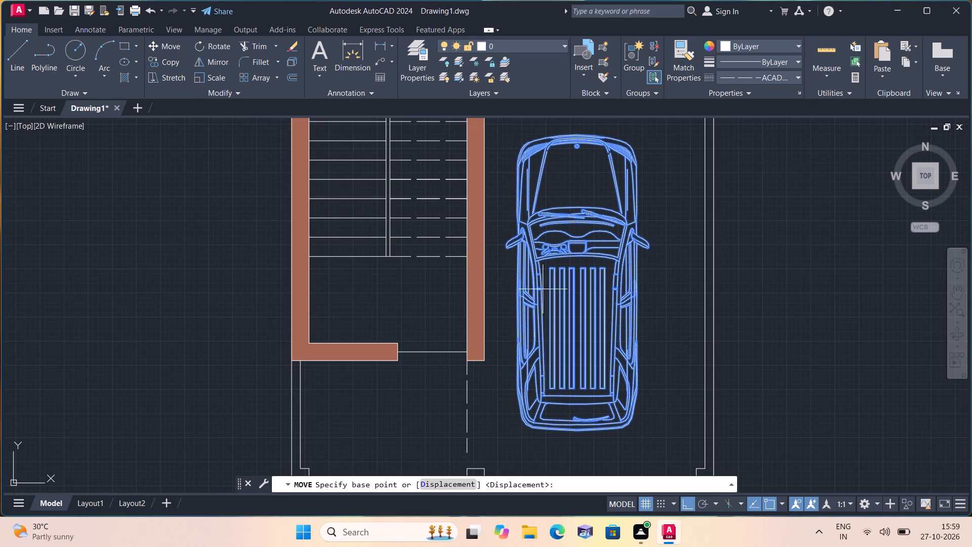
{"action": "left_click", "coordinate": [583, 305]}
{"action": "middle_click_drag", "start_coordinate": [576, 281], "coordinate": [574, 306]}
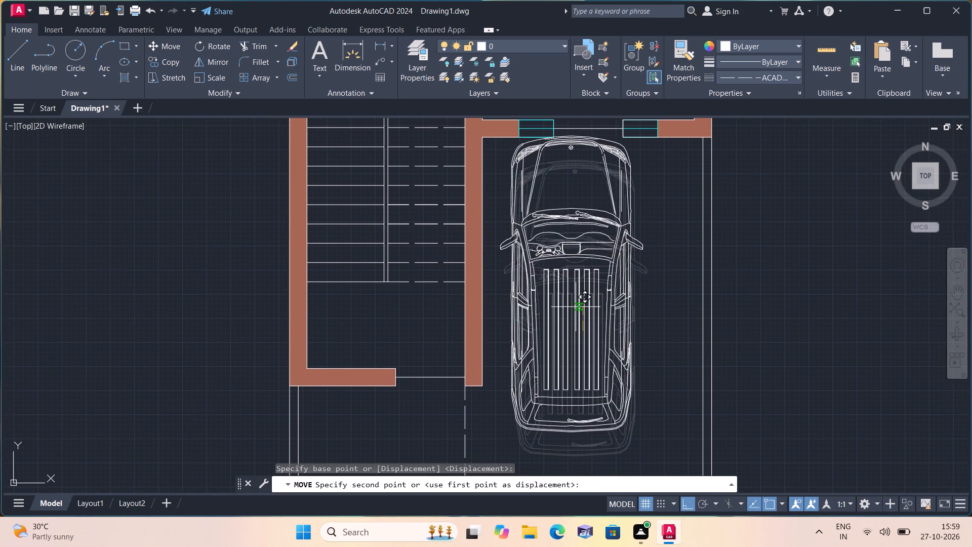
{"action": "left_click", "coordinate": [577, 314]}
{"action": "key", "text": "Escape"}
Draw a dashed horizontal line from the south end of the dashed vertical line east to the boundary wall's inner face.
{"action": "middle_click_drag", "start_coordinate": [577, 314], "coordinate": [547, 251]}
{"action": "scroll", "coordinate": [576, 314], "scroll_direction": "down", "scroll_amount": 1}
{"action": "key", "text": "l"}
{"action": "key", "text": "space"}
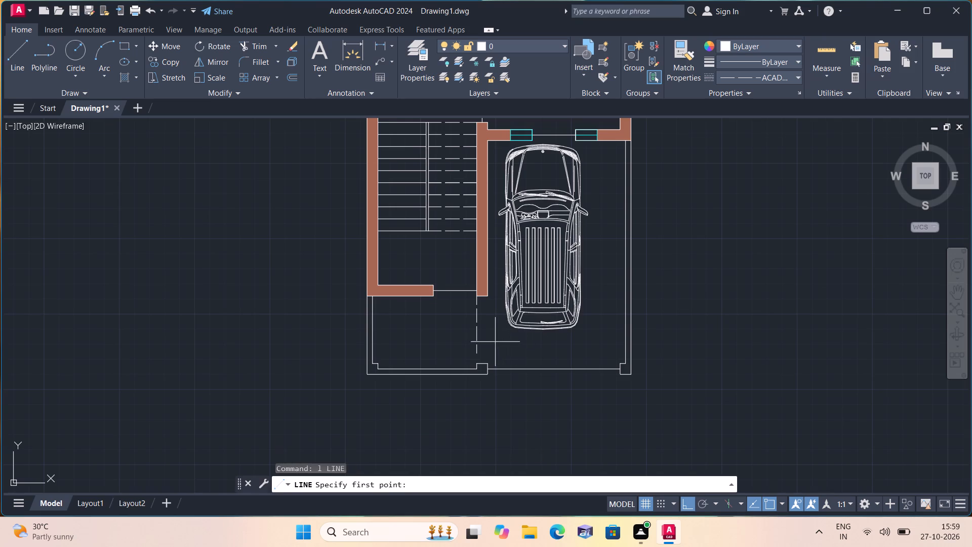
{"action": "left_click", "coordinate": [478, 352]}
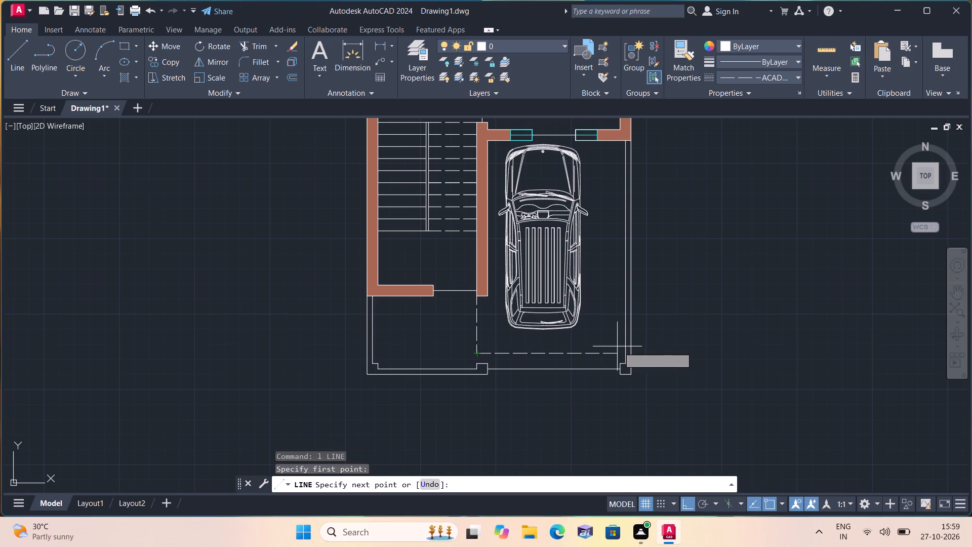
{"action": "left_click", "coordinate": [626, 350]}
{"action": "key", "text": "space"}
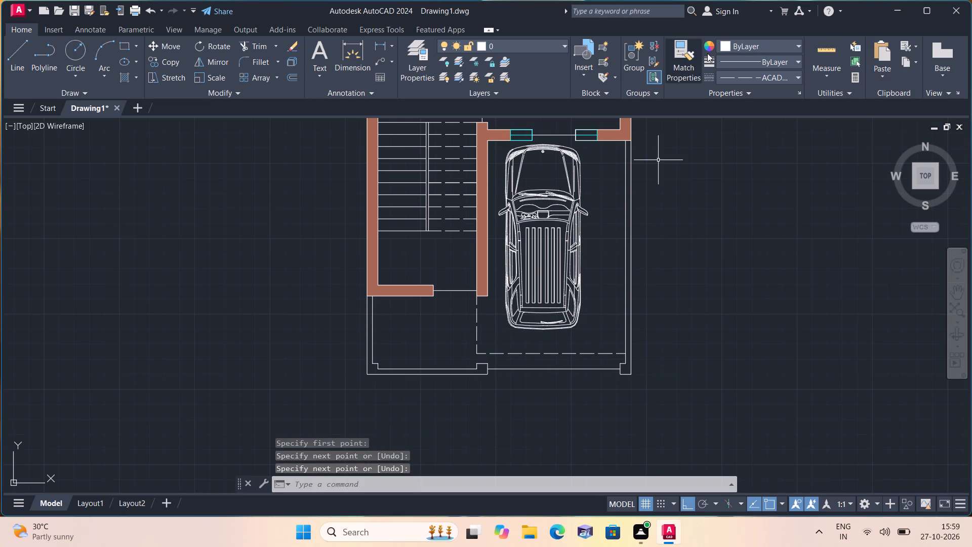
With the ByLayer linetype, draw a vertical direction line down the middle of the west stair flight, adding a short slanted arrowhead stroke at its south end.
{"action": "left_click", "coordinate": [730, 73]}
{"action": "left_click", "coordinate": [727, 89]}
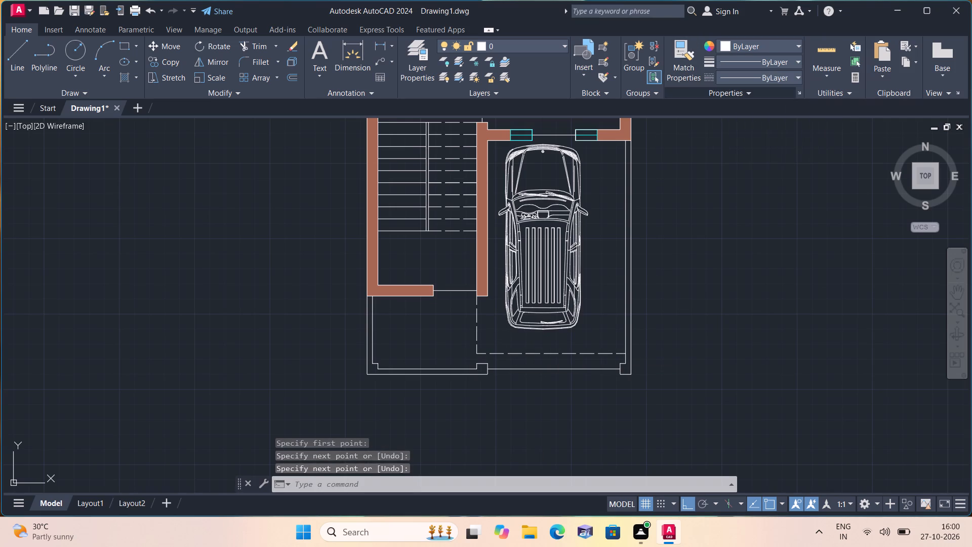
{"action": "scroll", "coordinate": [647, 247], "scroll_direction": "down", "scroll_amount": 1}
{"action": "key", "text": "l"}
{"action": "key", "text": "space"}
{"action": "scroll", "coordinate": [476, 150], "scroll_direction": "up", "scroll_amount": 1}
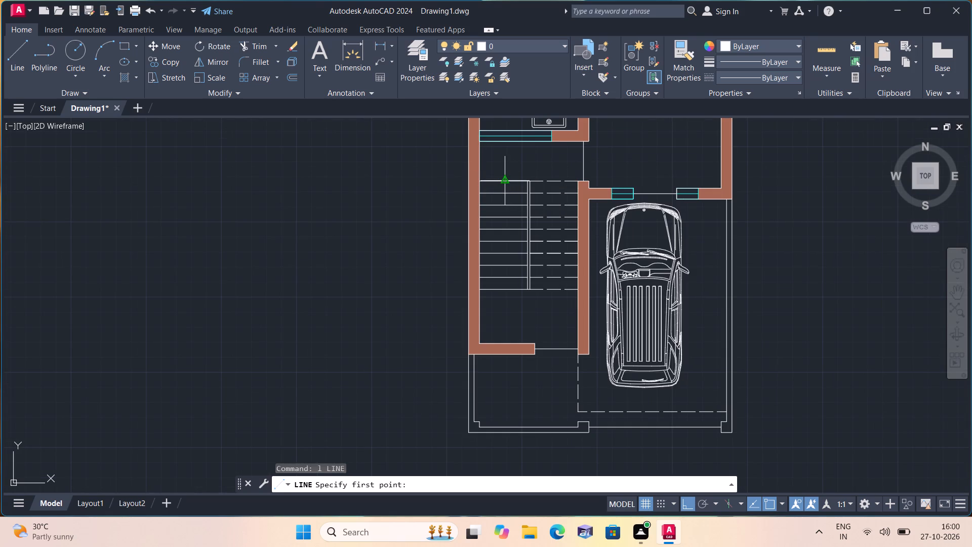
{"action": "left_click", "coordinate": [508, 178]}
{"action": "scroll", "coordinate": [507, 252], "scroll_direction": "up", "scroll_amount": 2}
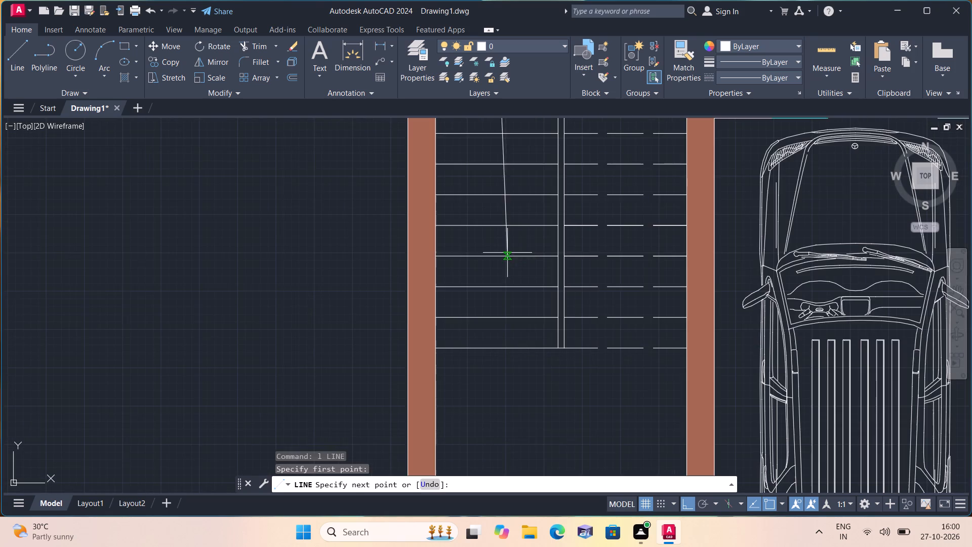
{"action": "left_click", "coordinate": [503, 287]}
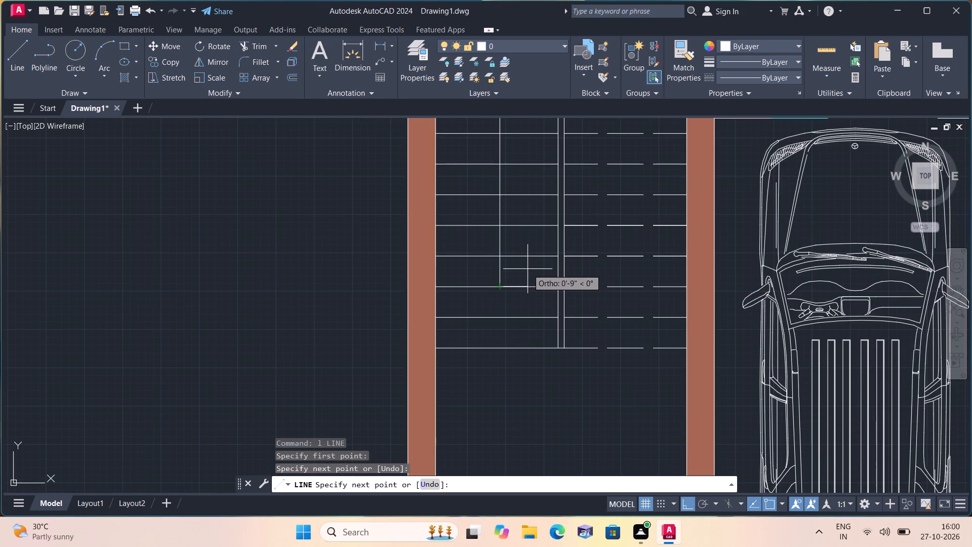
{"action": "key", "text": "F8"}
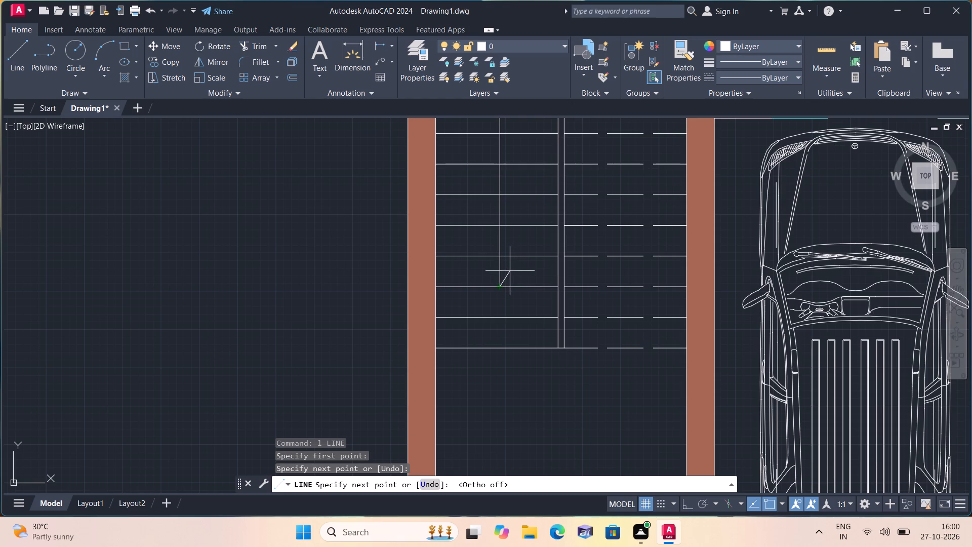
{"action": "left_click", "coordinate": [510, 271]}
{"action": "key", "text": "space"}
Mirror the slanted arrowhead stroke about the vertical stair direction line, keeping the source object.
{"action": "scroll", "coordinate": [510, 271], "scroll_direction": "up", "scroll_amount": 3}
{"action": "left_click", "coordinate": [510, 276]}
{"action": "left_click", "coordinate": [487, 243]}
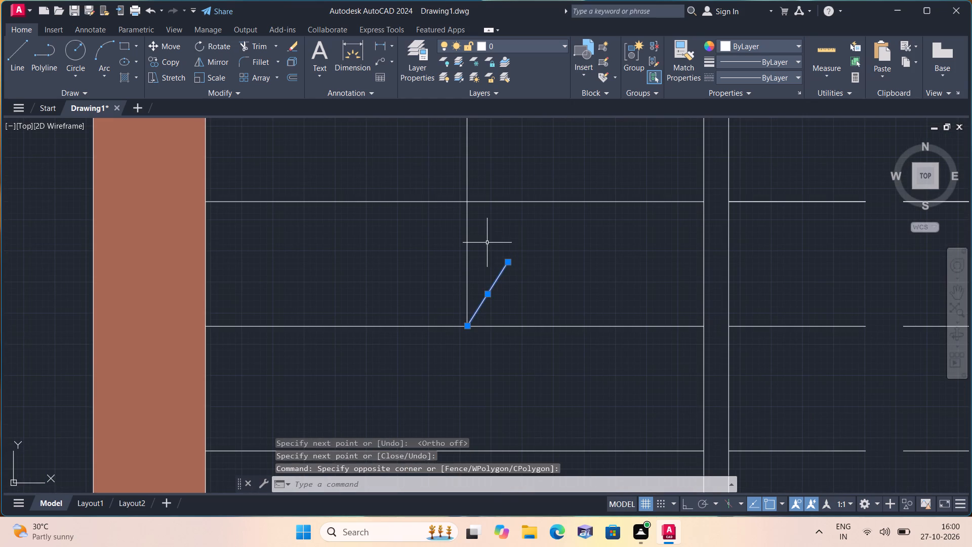
{"action": "left_click", "coordinate": [219, 58]}
{"action": "key", "text": "F8"}
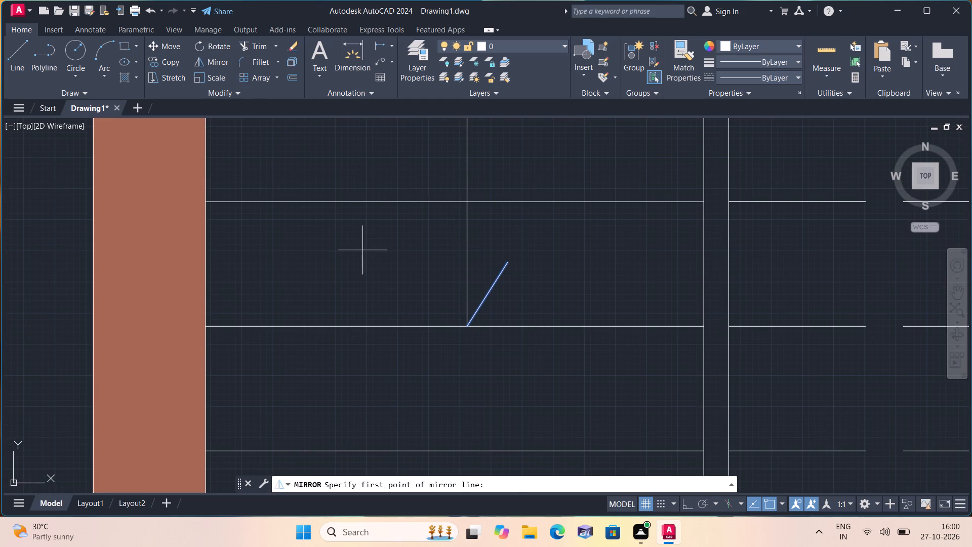
{"action": "left_click_drag", "start_coordinate": [467, 326], "coordinate": [471, 317]}
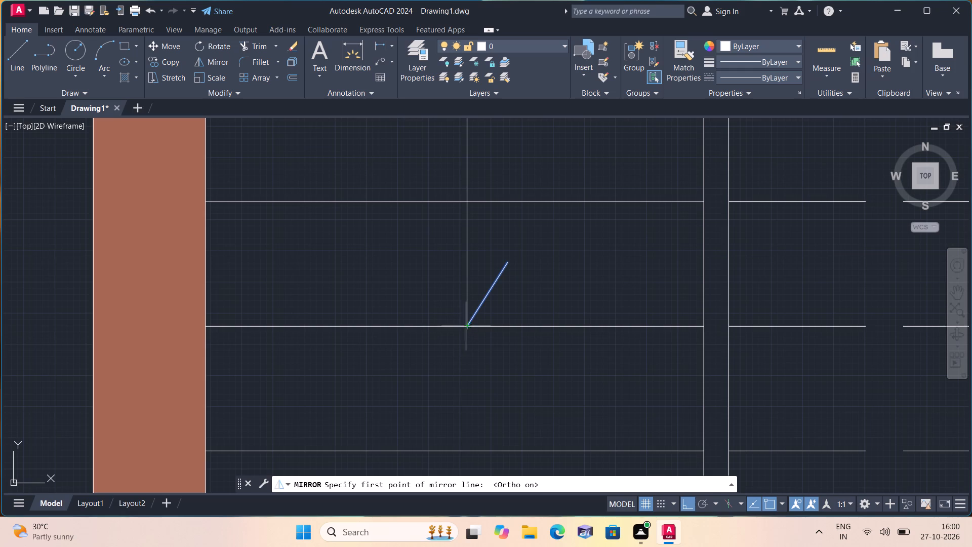
{"action": "left_click", "coordinate": [477, 255]}
{"action": "type", "text": "n"}
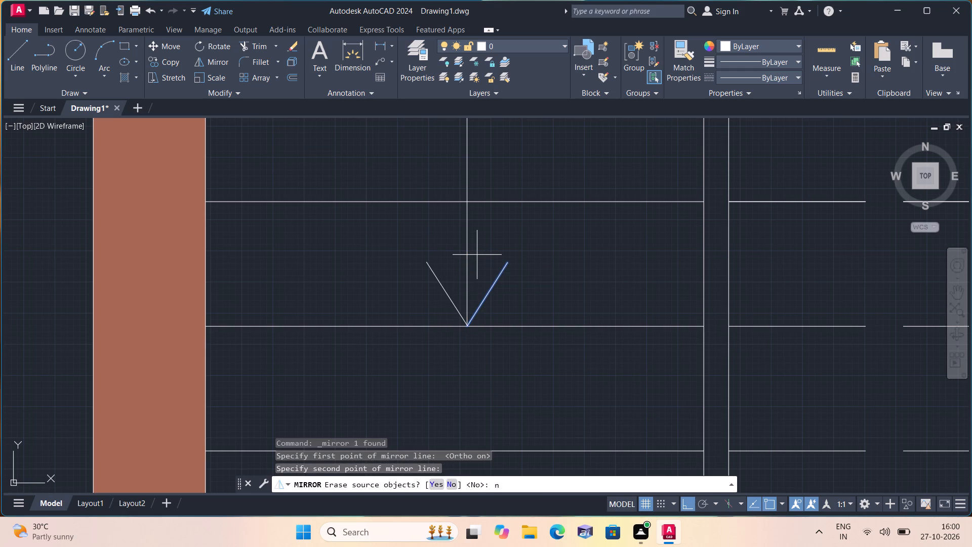
{"action": "key", "text": "space"}
Using the ACAD_ISO02W100 linetype, draw two crossing corner-to-corner diagonals in the open space north of the toilet beside the dining area.
{"action": "scroll", "coordinate": [488, 254], "scroll_direction": "down", "scroll_amount": 2}
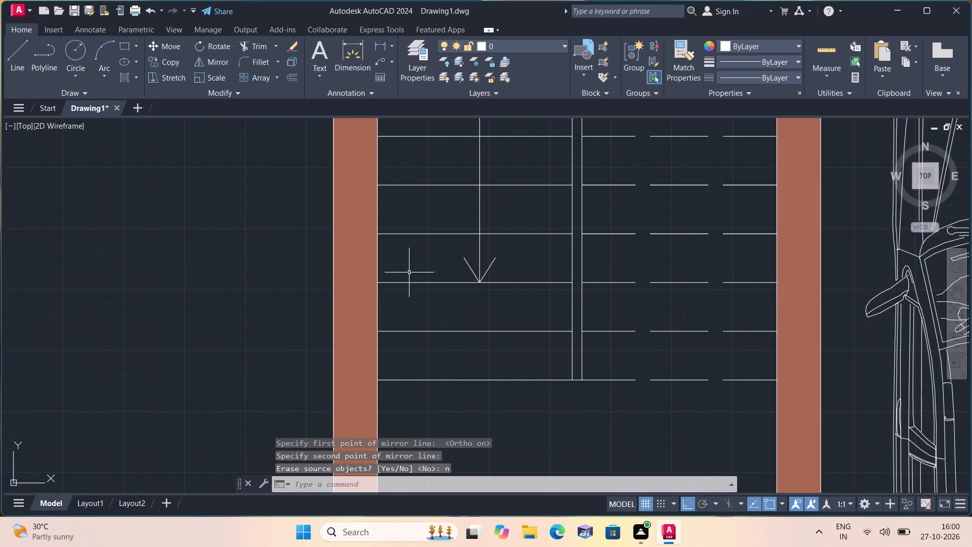
{"action": "scroll", "coordinate": [393, 273], "scroll_direction": "down", "scroll_amount": 2}
{"action": "scroll", "coordinate": [442, 349], "scroll_direction": "down", "scroll_amount": 2}
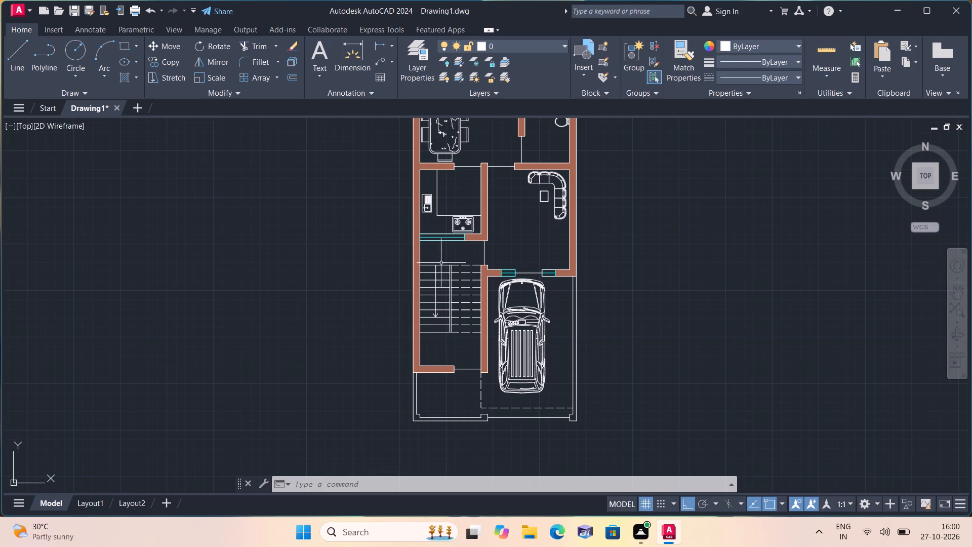
{"action": "left_click", "coordinate": [761, 75]}
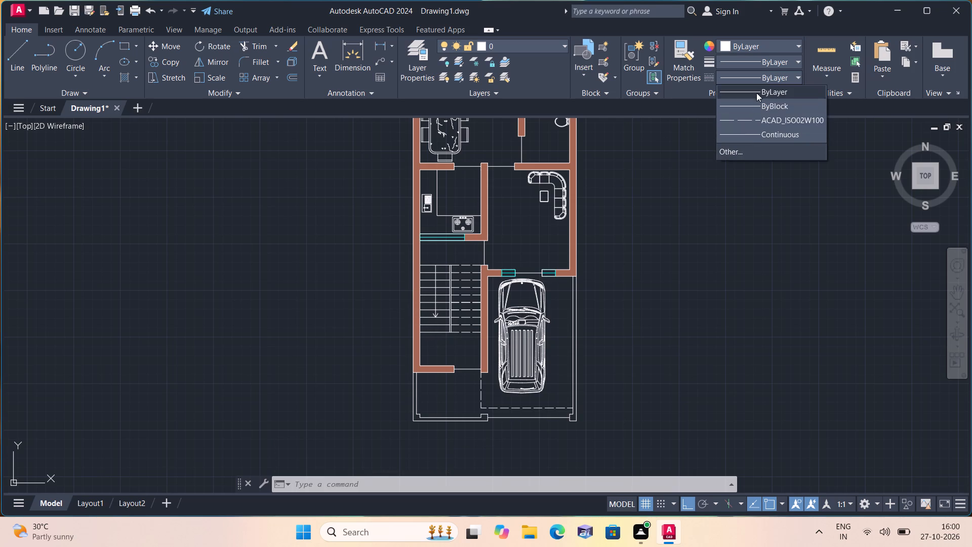
{"action": "left_click", "coordinate": [754, 119]}
{"action": "middle_click_drag", "start_coordinate": [694, 189], "coordinate": [656, 250]}
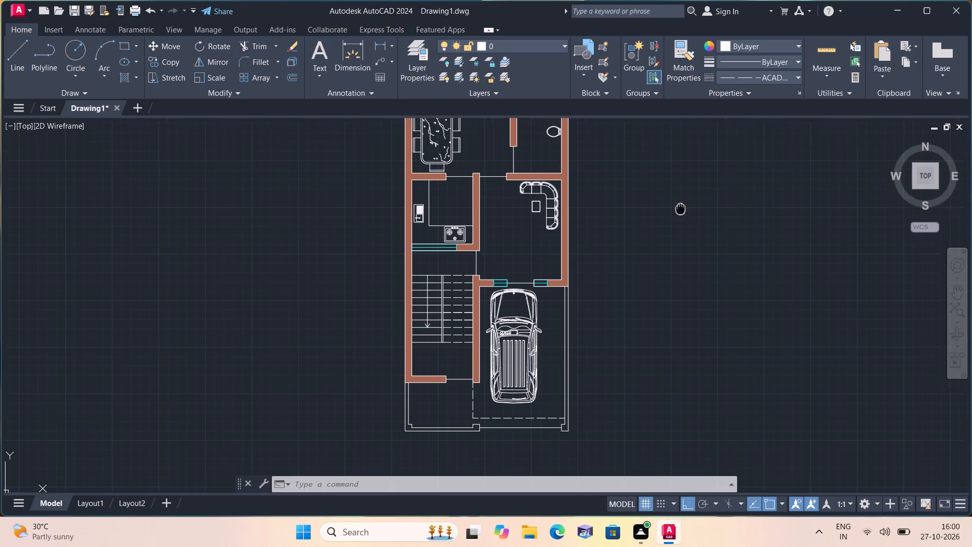
{"action": "middle_click_drag", "start_coordinate": [656, 250], "coordinate": [622, 299]}
{"action": "scroll", "coordinate": [568, 249], "scroll_direction": "down", "scroll_amount": 1}
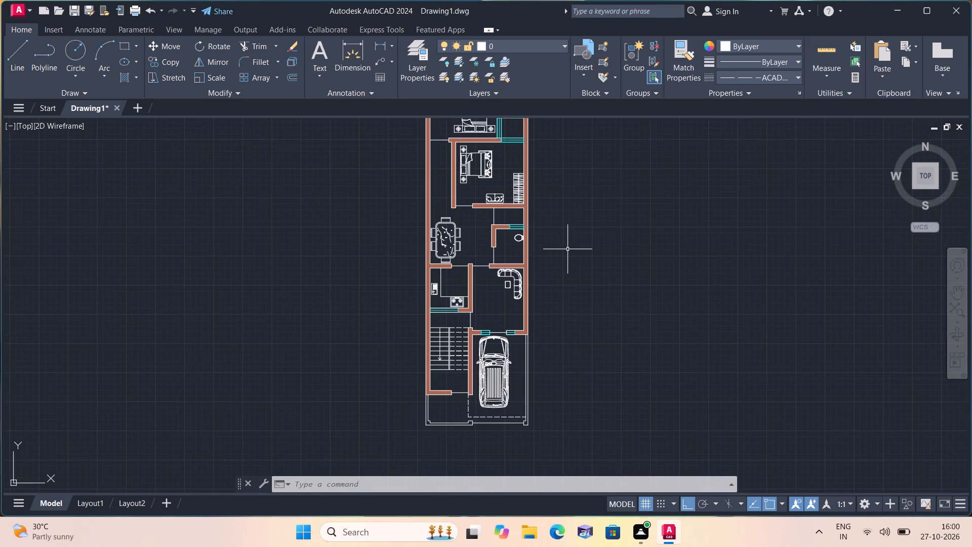
{"action": "middle_click_drag", "start_coordinate": [566, 250], "coordinate": [582, 315]}
{"action": "key", "text": "l"}
{"action": "key", "text": "space"}
{"action": "scroll", "coordinate": [545, 282], "scroll_direction": "up", "scroll_amount": 2}
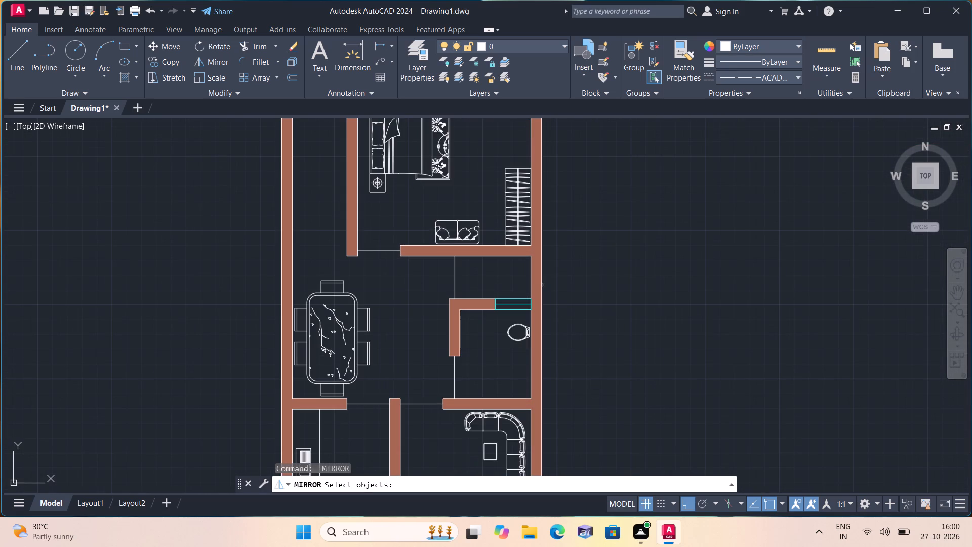
{"action": "key", "text": "Escape"}
{"action": "key", "text": "l"}
{"action": "key", "text": "space"}
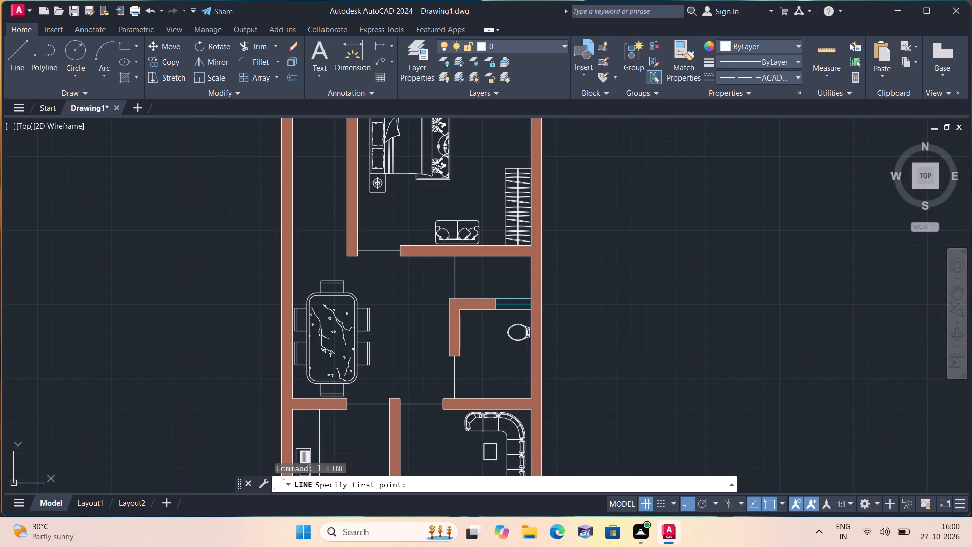
{"action": "scroll", "coordinate": [455, 264], "scroll_direction": "up", "scroll_amount": 1}
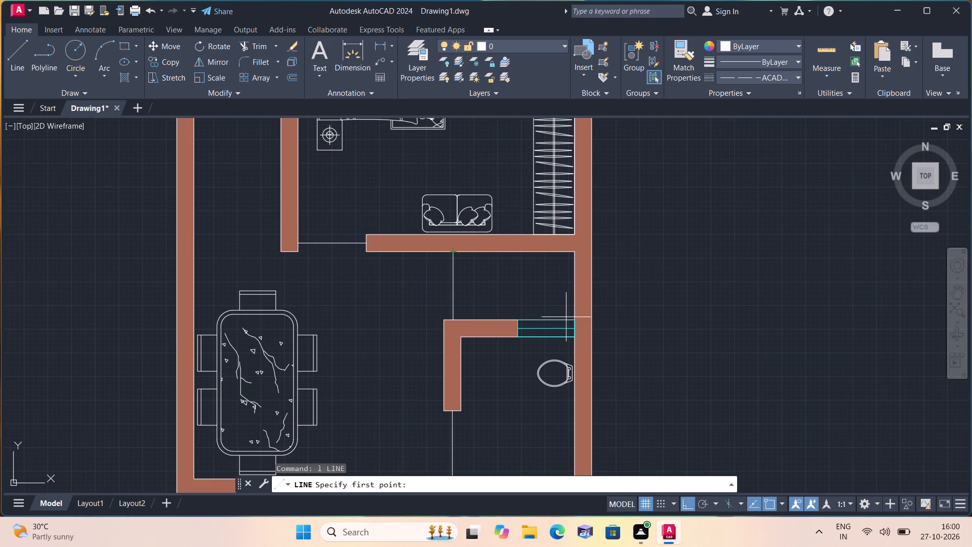
{"action": "left_click", "coordinate": [577, 318]}
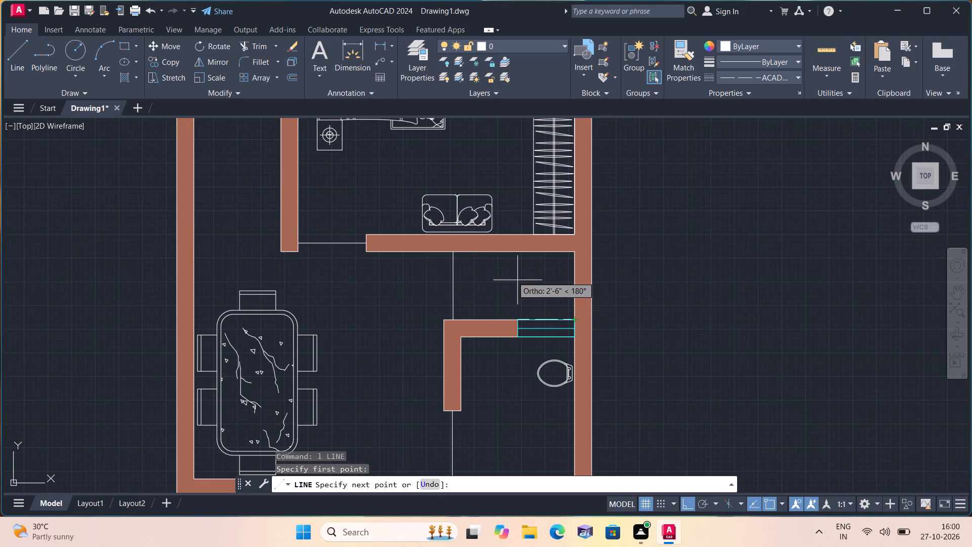
{"action": "left_click", "coordinate": [457, 249]}
{"action": "key", "text": "space"}
{"action": "key", "text": "space"}
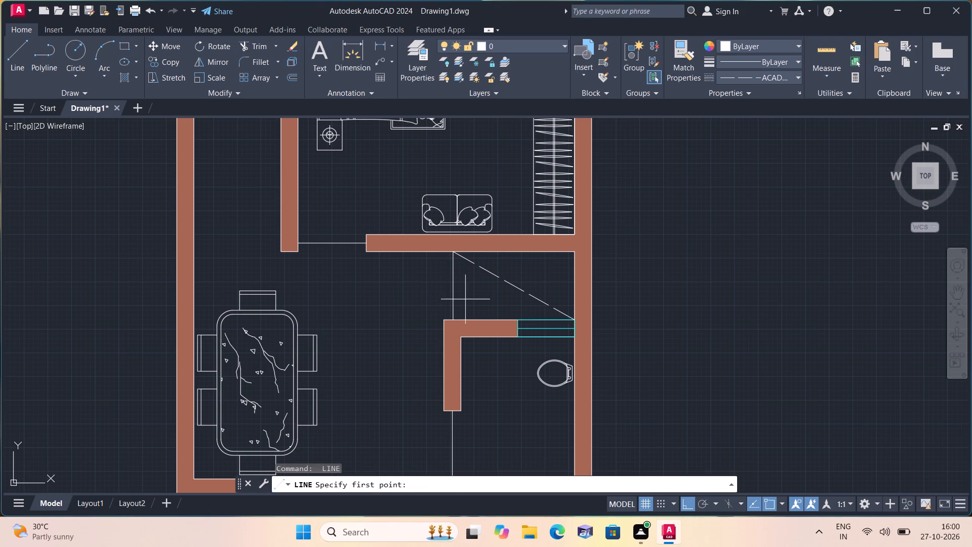
{"action": "left_click", "coordinate": [456, 321]}
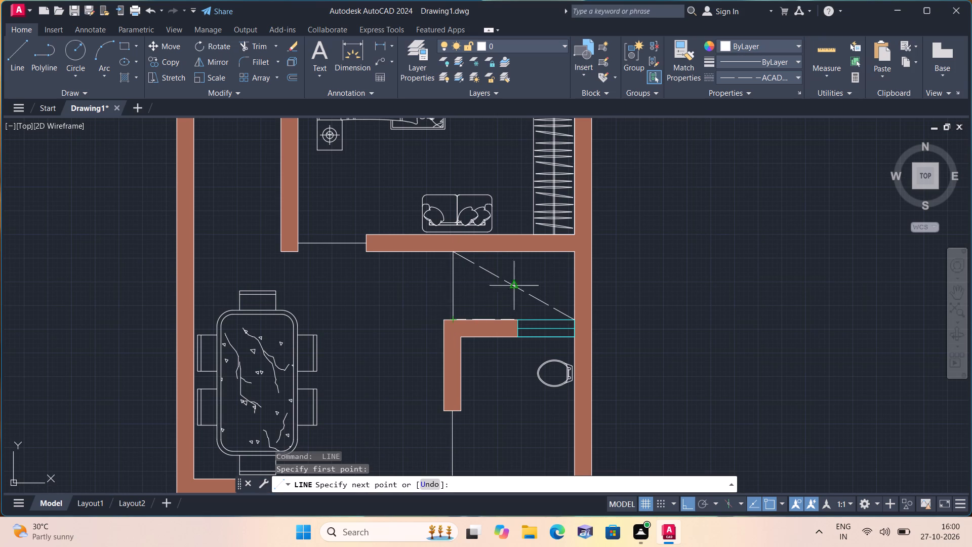
{"action": "left_click", "coordinate": [577, 254]}
{"action": "key", "text": "space"}
Draw two crossing dashed diagonals corner to corner in the shaft south of the north bedroom's toilet.
{"action": "scroll", "coordinate": [547, 253], "scroll_direction": "down", "scroll_amount": 2}
{"action": "middle_click_drag", "start_coordinate": [503, 221], "coordinate": [530, 358]}
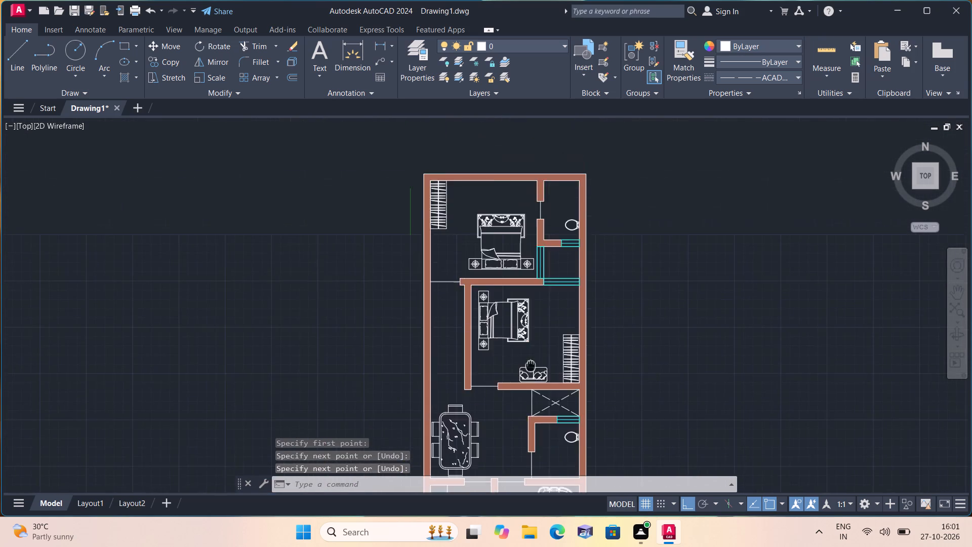
{"action": "scroll", "coordinate": [534, 381], "scroll_direction": "down", "scroll_amount": 1}
{"action": "scroll", "coordinate": [557, 325], "scroll_direction": "up", "scroll_amount": 3}
{"action": "key", "text": "space"}
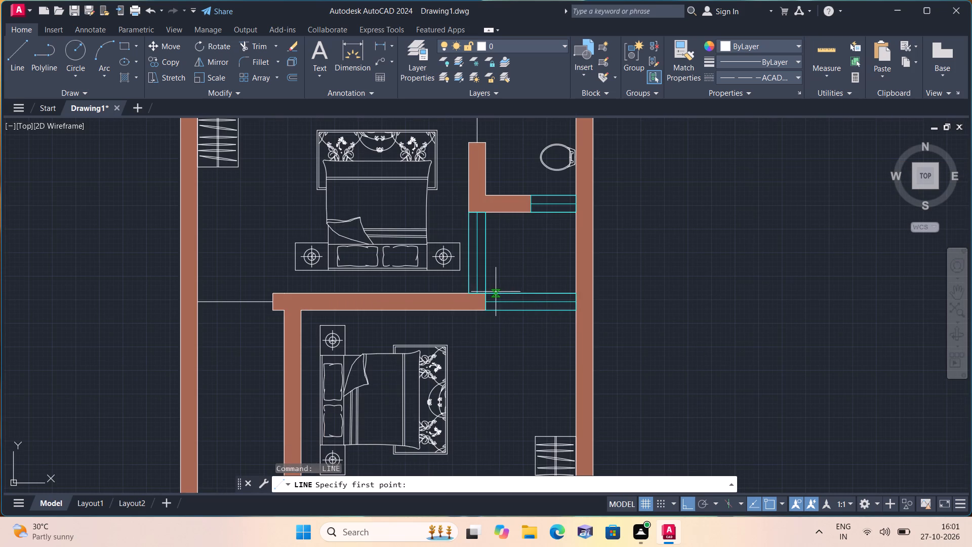
{"action": "left_click", "coordinate": [488, 292]}
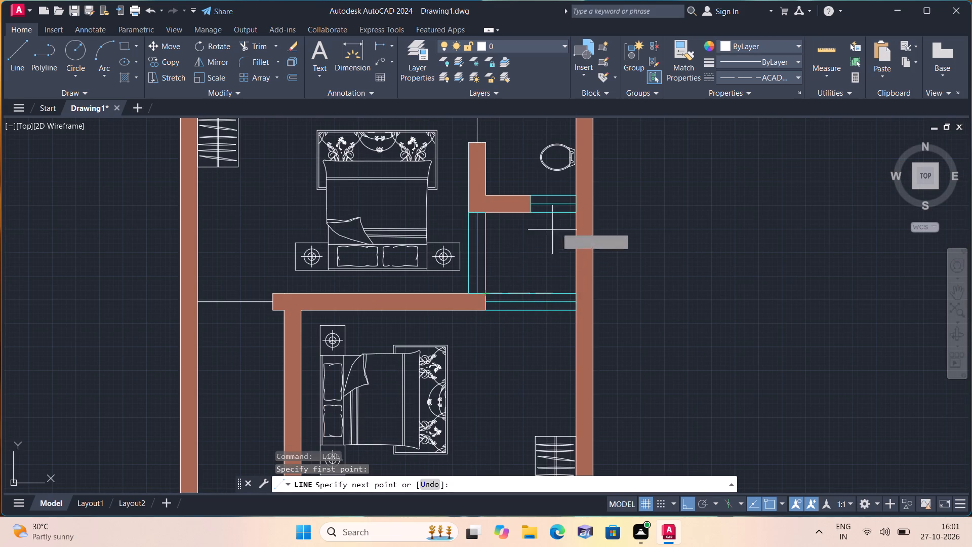
{"action": "left_click", "coordinate": [576, 212]}
{"action": "key", "text": "space"}
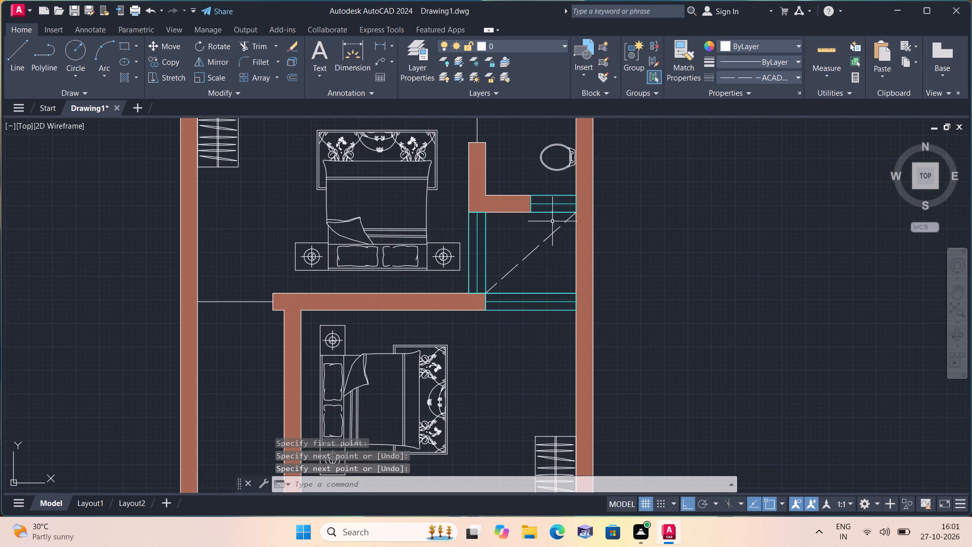
{"action": "key", "text": "space"}
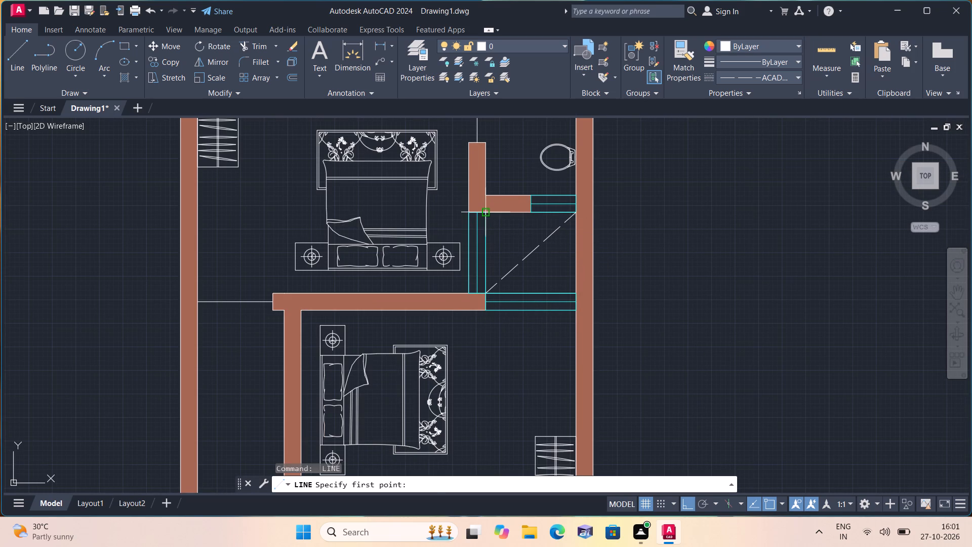
{"action": "left_click", "coordinate": [487, 213]}
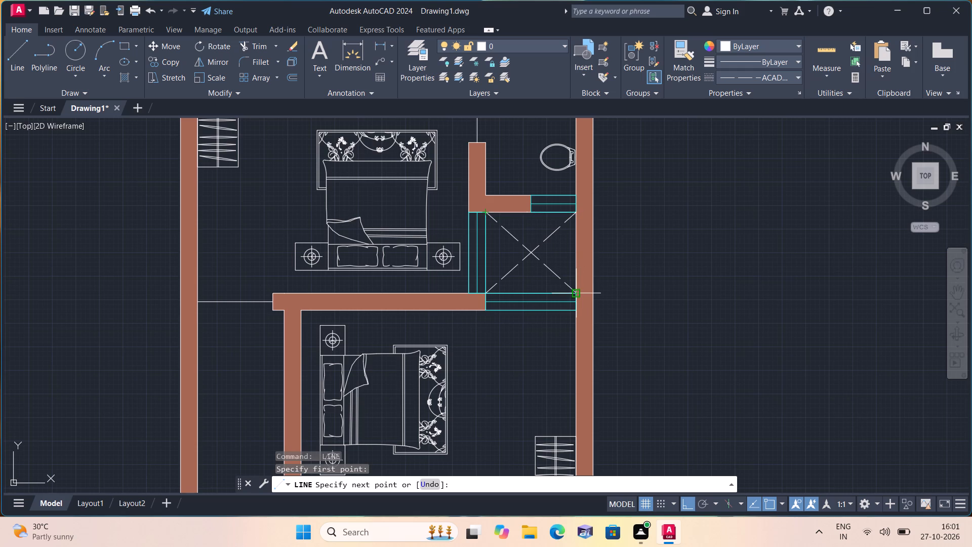
{"action": "left_click", "coordinate": [575, 291]}
{"action": "key", "text": "space"}
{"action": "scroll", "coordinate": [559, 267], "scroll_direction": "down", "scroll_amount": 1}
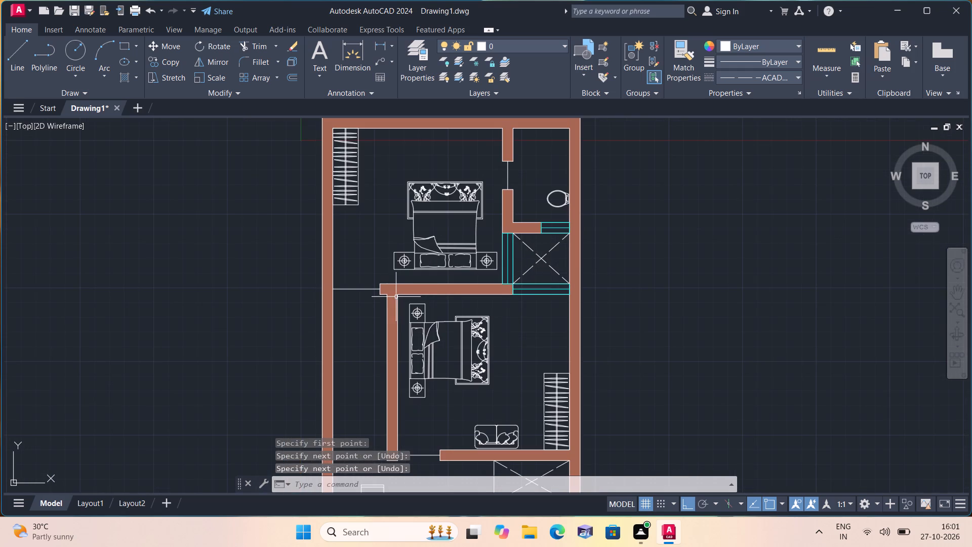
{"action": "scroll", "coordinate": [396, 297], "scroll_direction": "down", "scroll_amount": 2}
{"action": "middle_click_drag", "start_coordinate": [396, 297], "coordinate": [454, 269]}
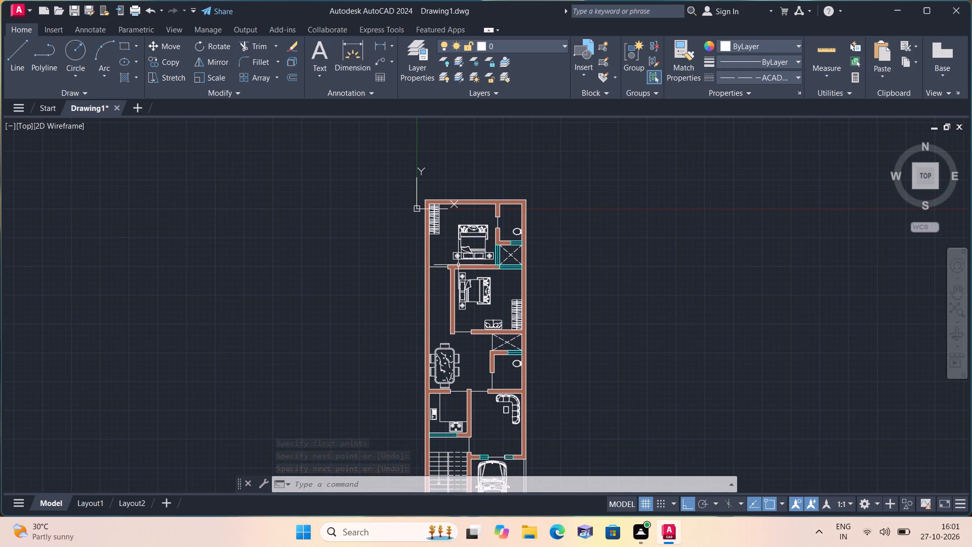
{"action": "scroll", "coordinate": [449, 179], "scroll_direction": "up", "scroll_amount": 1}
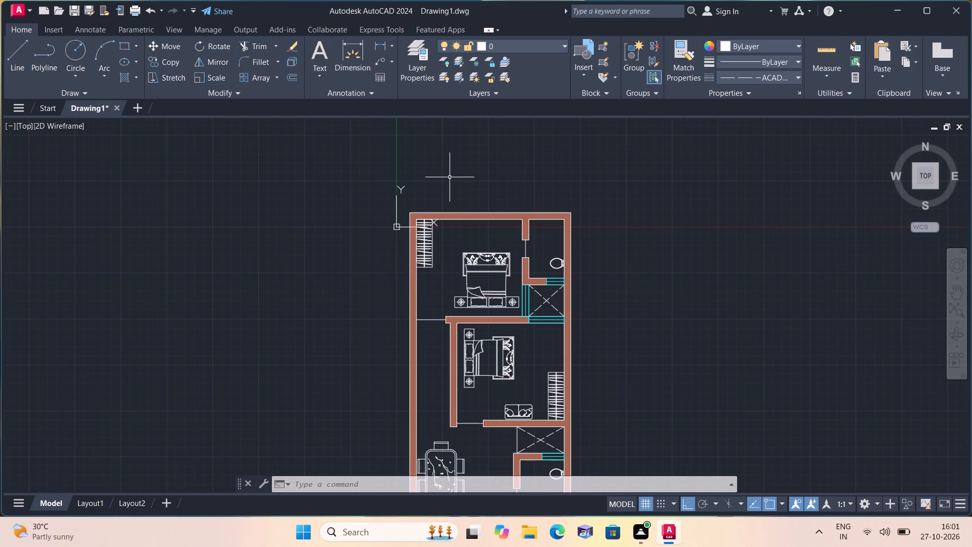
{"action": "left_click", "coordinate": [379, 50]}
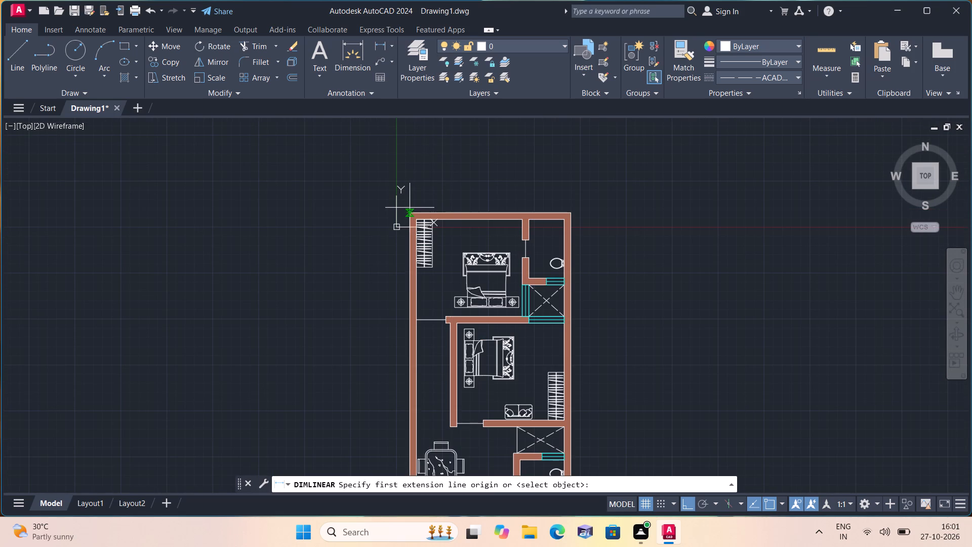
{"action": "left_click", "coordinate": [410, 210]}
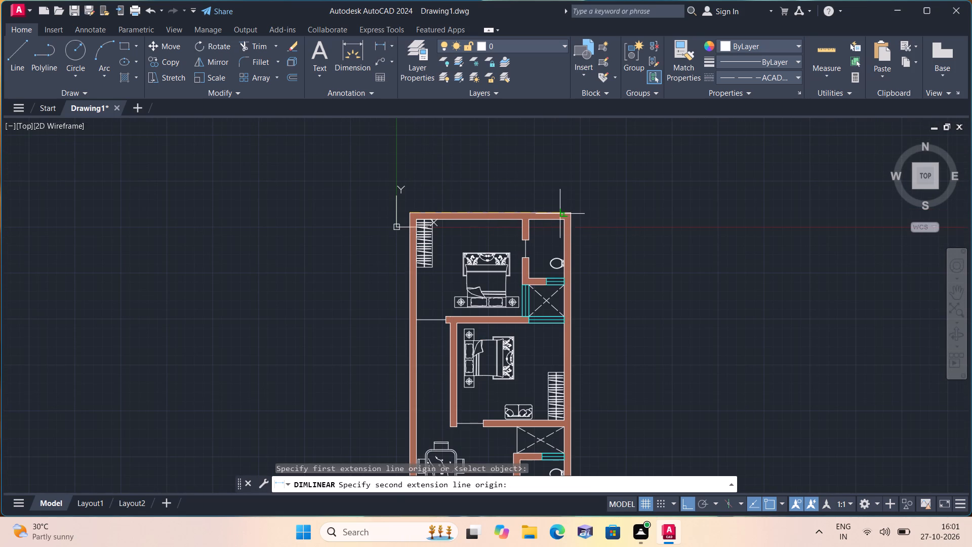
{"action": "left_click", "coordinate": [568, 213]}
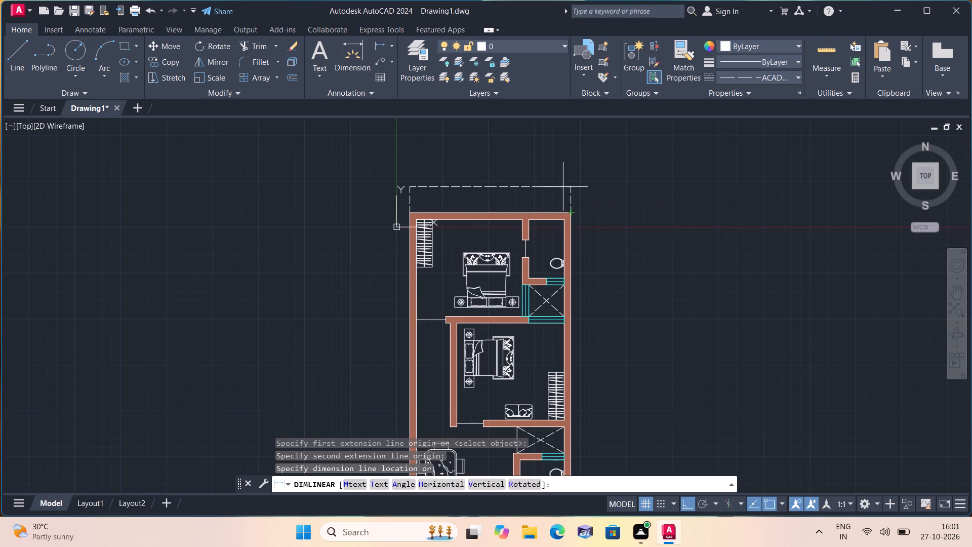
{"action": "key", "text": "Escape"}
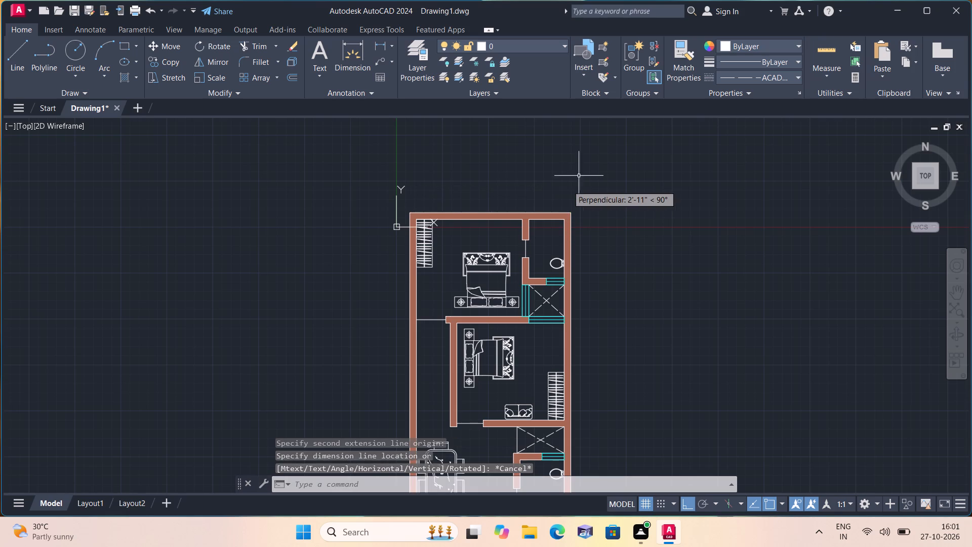
Set the current linetype to ByLayer.
{"action": "left_click", "coordinate": [721, 73]}
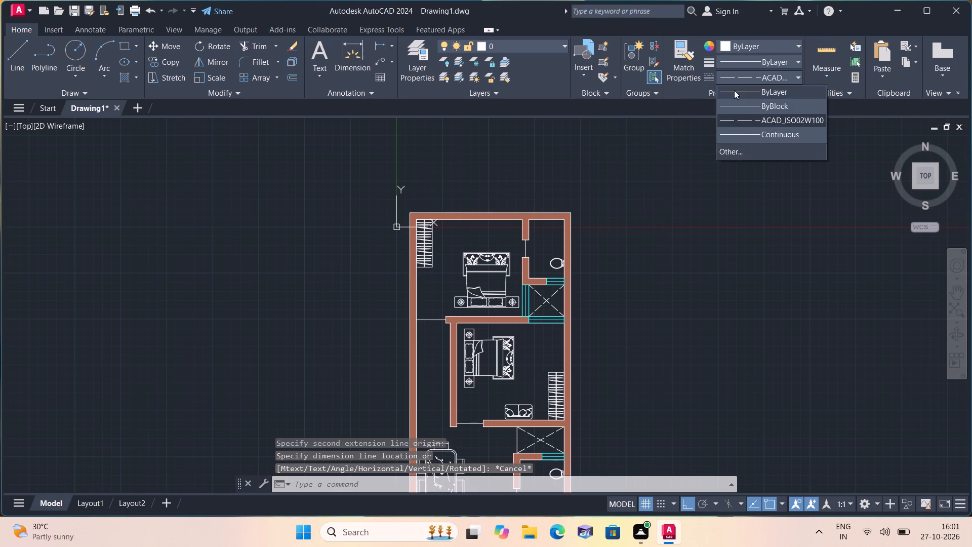
{"action": "left_click", "coordinate": [734, 90]}
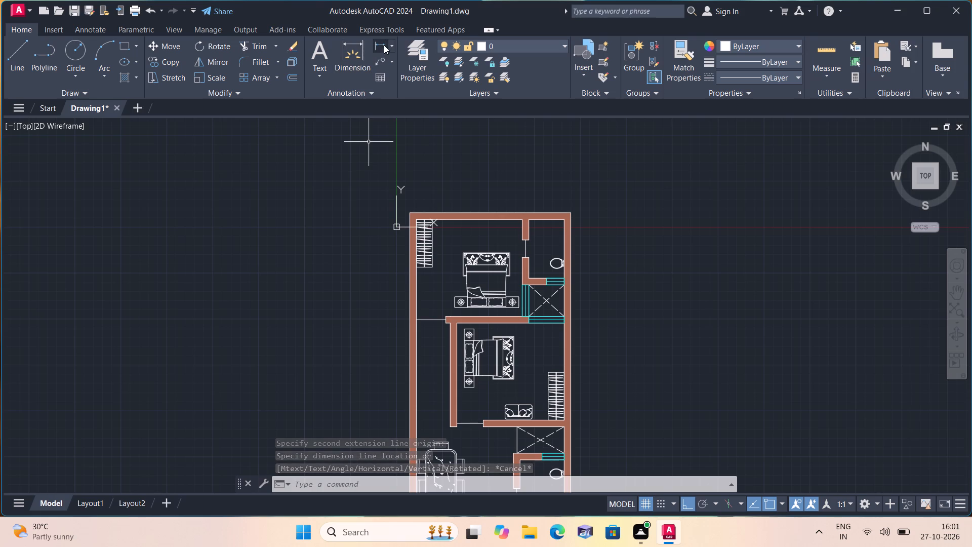
Add a horizontal linear dimension across the full outer width of the house, placed north of the top wall.
{"action": "left_click", "coordinate": [384, 45]}
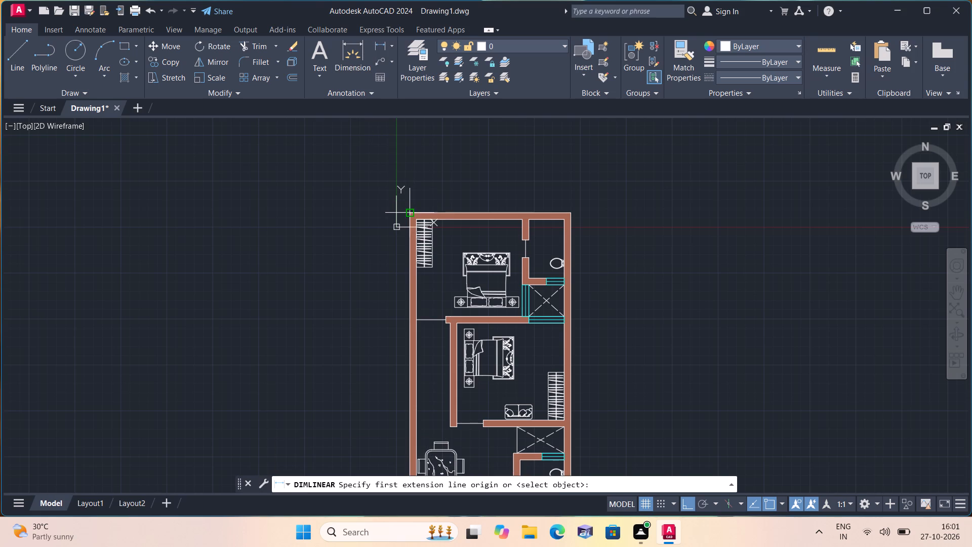
{"action": "left_click", "coordinate": [411, 211]}
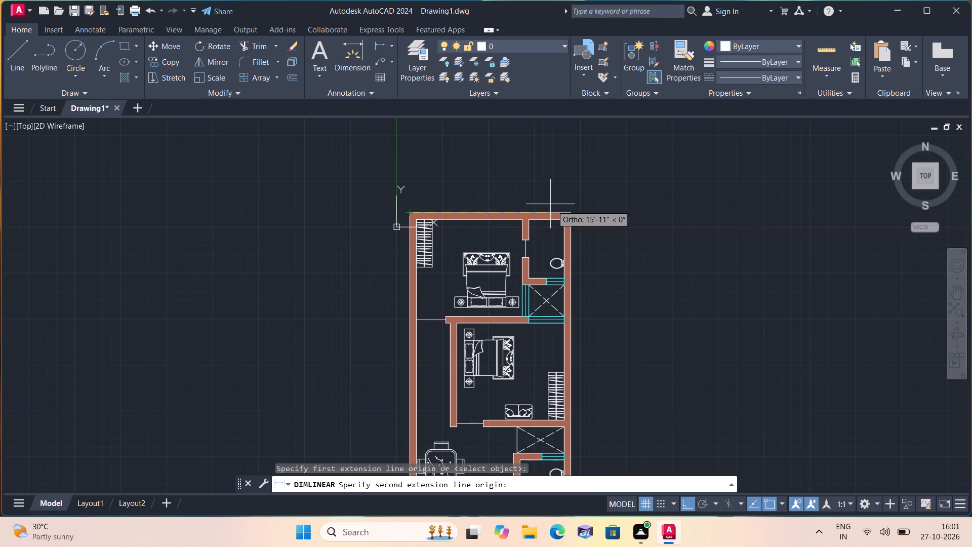
{"action": "left_click", "coordinate": [571, 211]}
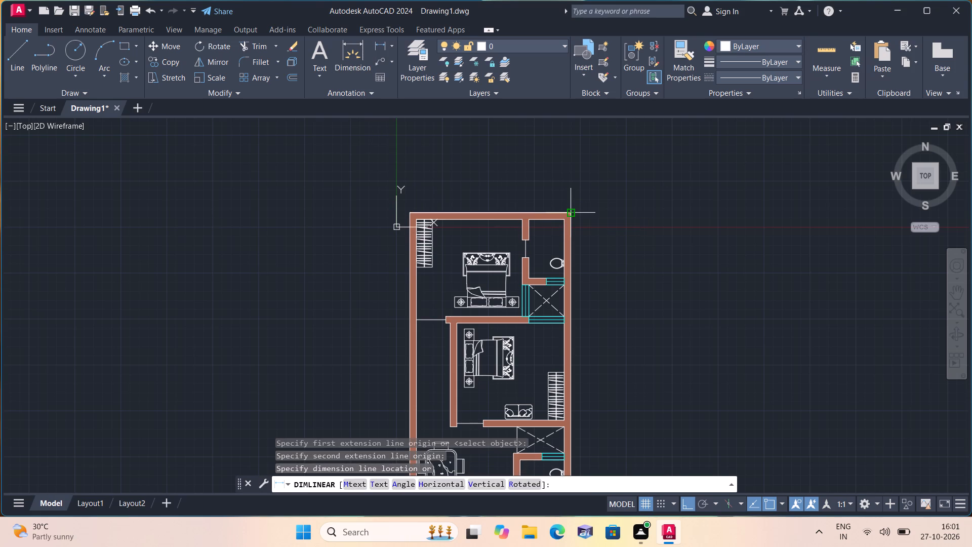
{"action": "left_click", "coordinate": [566, 186]}
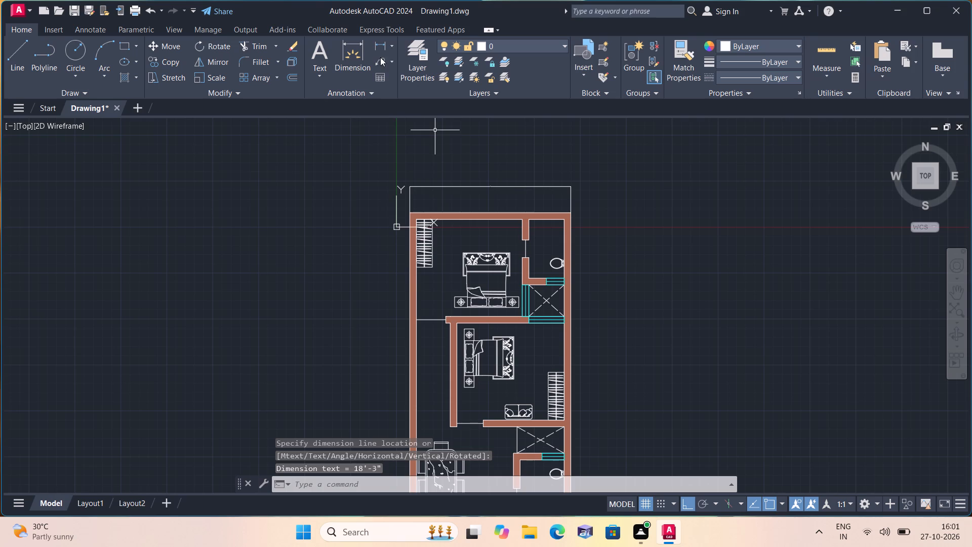
Add a vertical linear dimension for the overall length, from the house's northwest outer corner to the plot's southwest corner, placed west of the plan.
{"action": "left_click", "coordinate": [386, 46]}
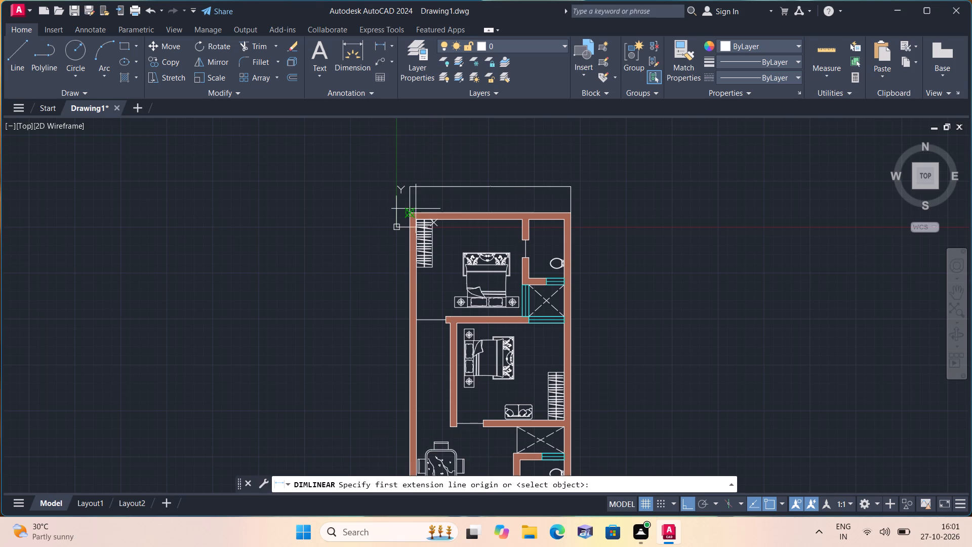
{"action": "left_click", "coordinate": [409, 212]}
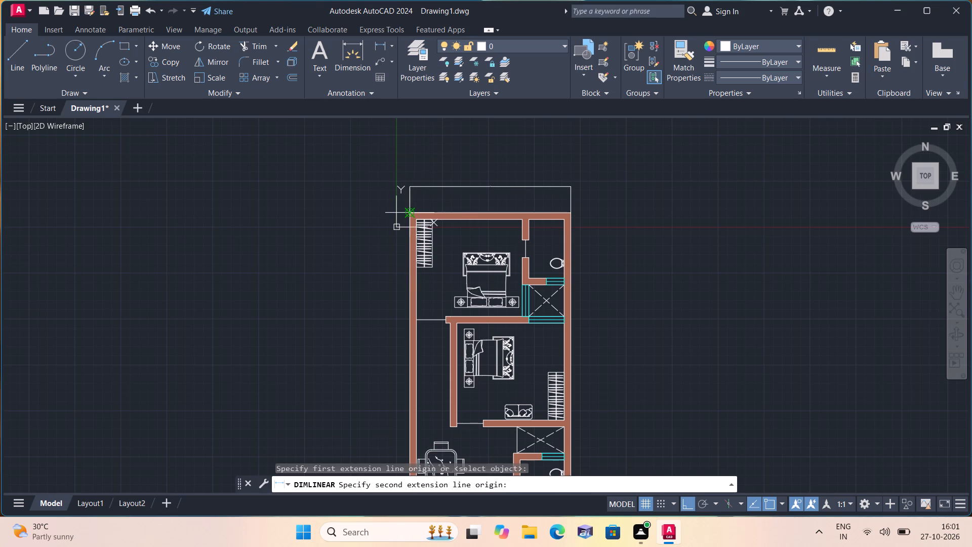
{"action": "scroll", "coordinate": [381, 191], "scroll_direction": "down", "scroll_amount": 2}
{"action": "scroll", "coordinate": [371, 388], "scroll_direction": "up", "scroll_amount": 1}
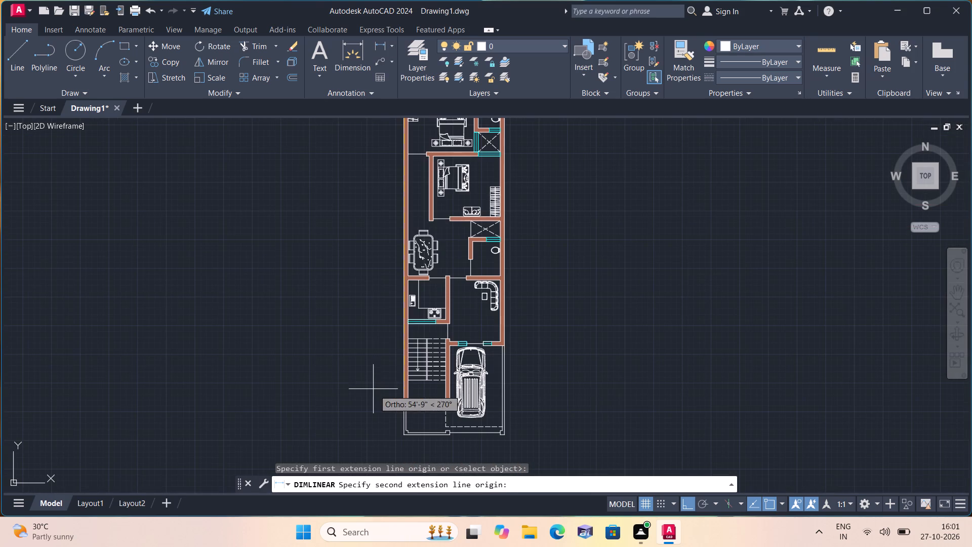
{"action": "scroll", "coordinate": [396, 436], "scroll_direction": "up", "scroll_amount": 2}
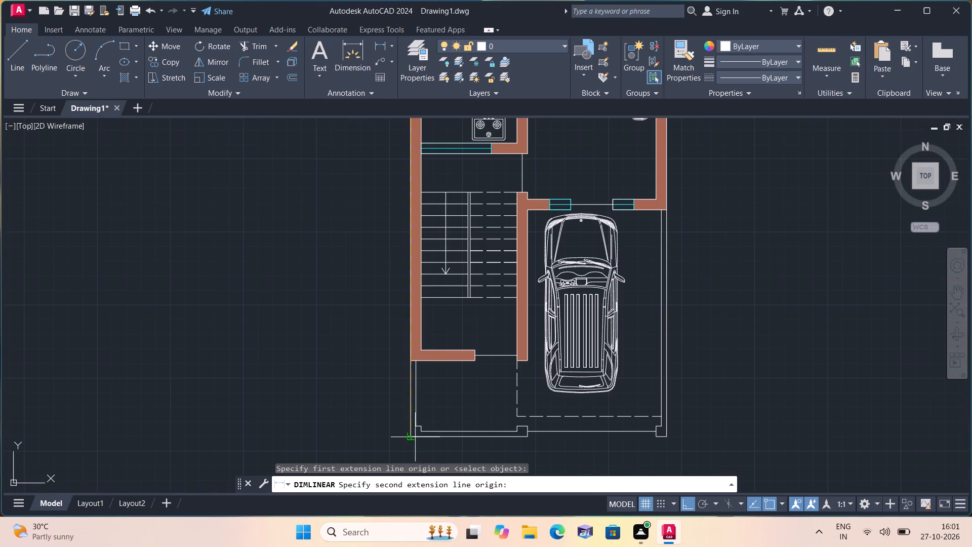
{"action": "left_click", "coordinate": [412, 436]}
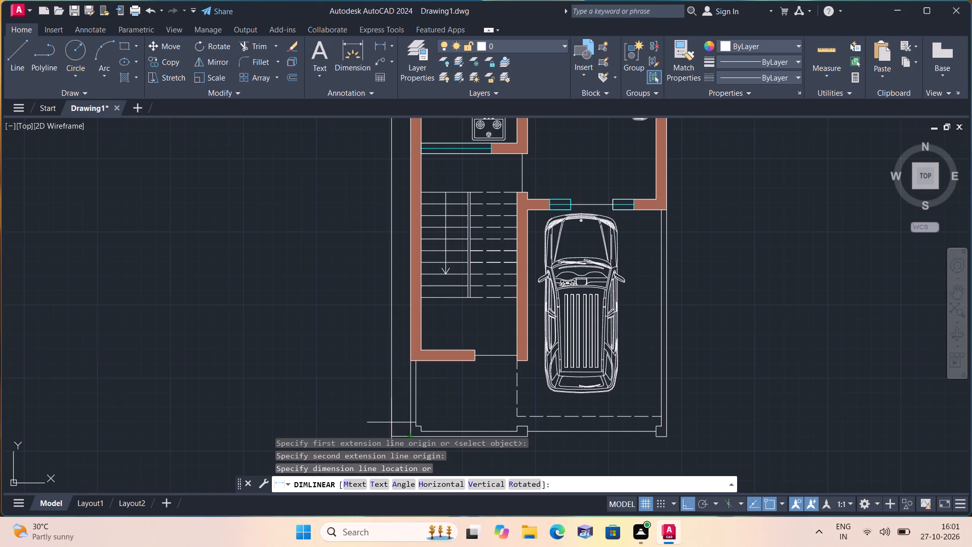
{"action": "left_click", "coordinate": [384, 418]}
Select the overall length dimension together with all similar dimensions and set their text height to 6".
{"action": "left_click_drag", "start_coordinate": [398, 426], "coordinate": [387, 411]}
{"action": "left_click", "coordinate": [307, 329]}
{"action": "right_click", "coordinate": [307, 329]}
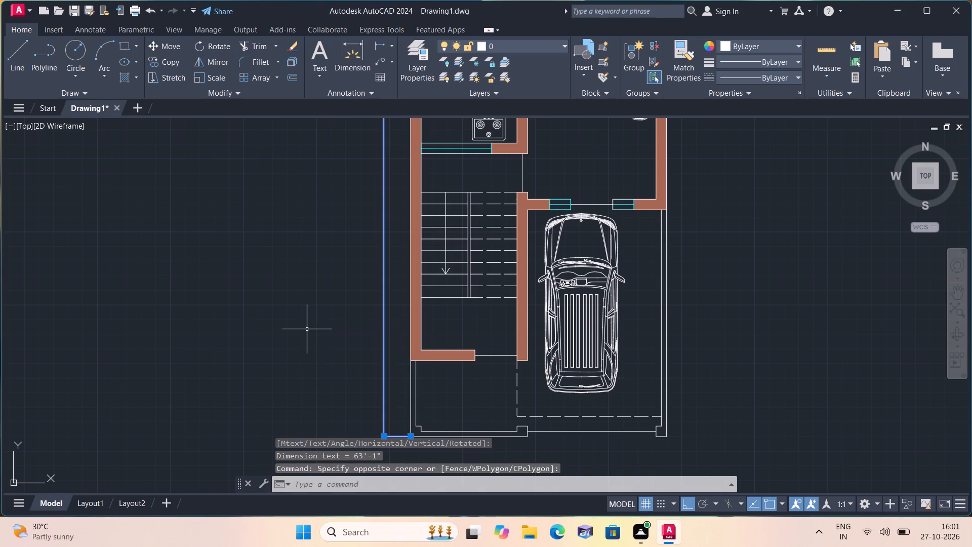
{"action": "left_click", "coordinate": [333, 402]}
{"action": "right_click", "coordinate": [334, 397]}
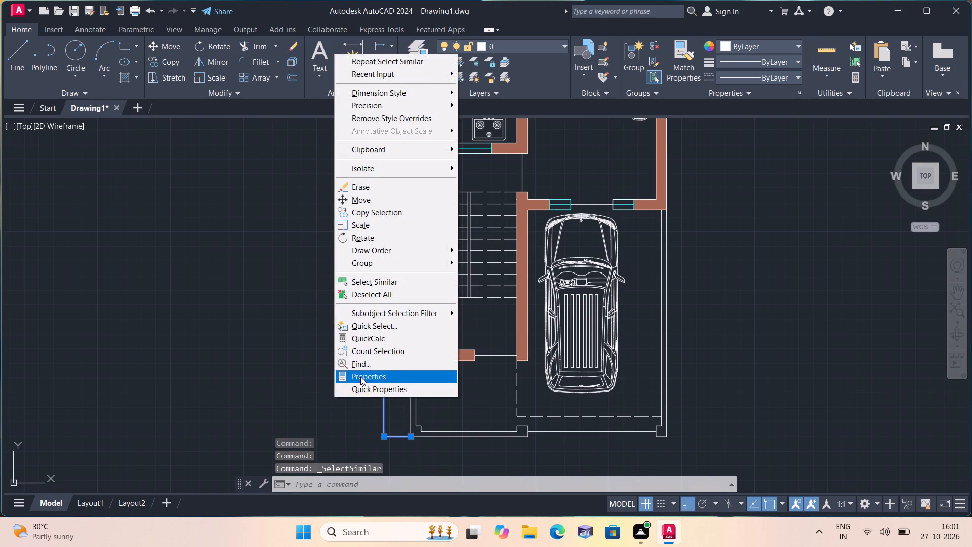
{"action": "left_click", "coordinate": [362, 375]}
{"action": "scroll", "coordinate": [85, 283], "scroll_direction": "down", "scroll_amount": 4}
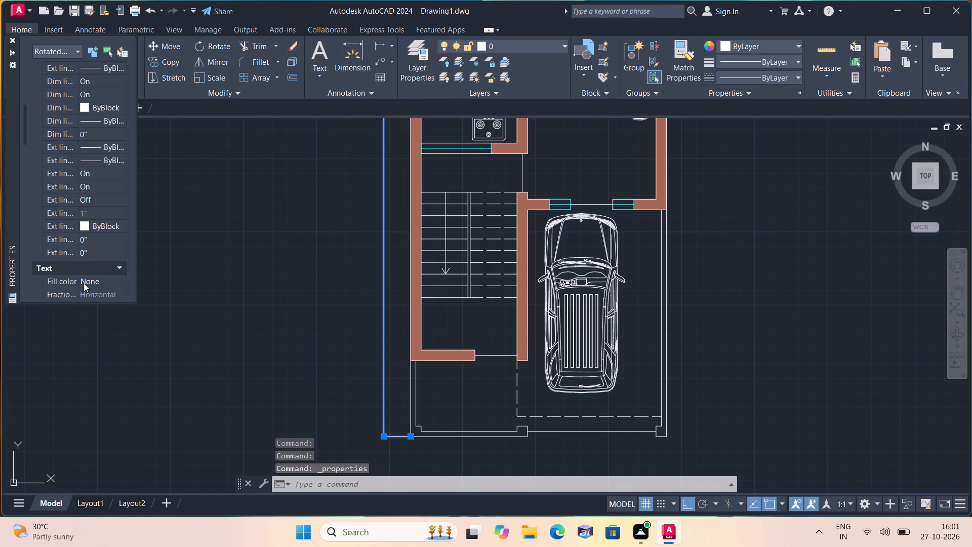
{"action": "scroll", "coordinate": [73, 208], "scroll_direction": "down", "scroll_amount": 2}
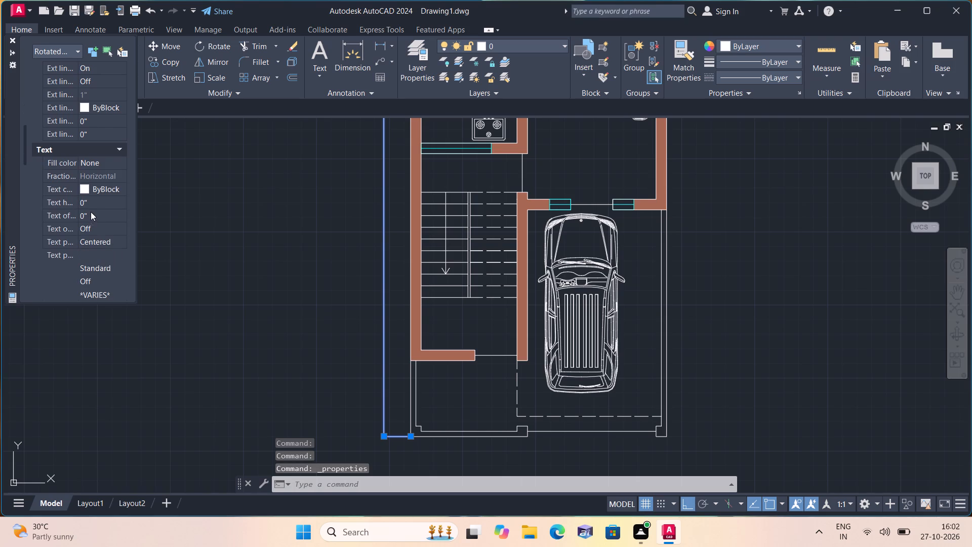
{"action": "left_click", "coordinate": [97, 198]}
{"action": "key", "text": "BackSpace"}
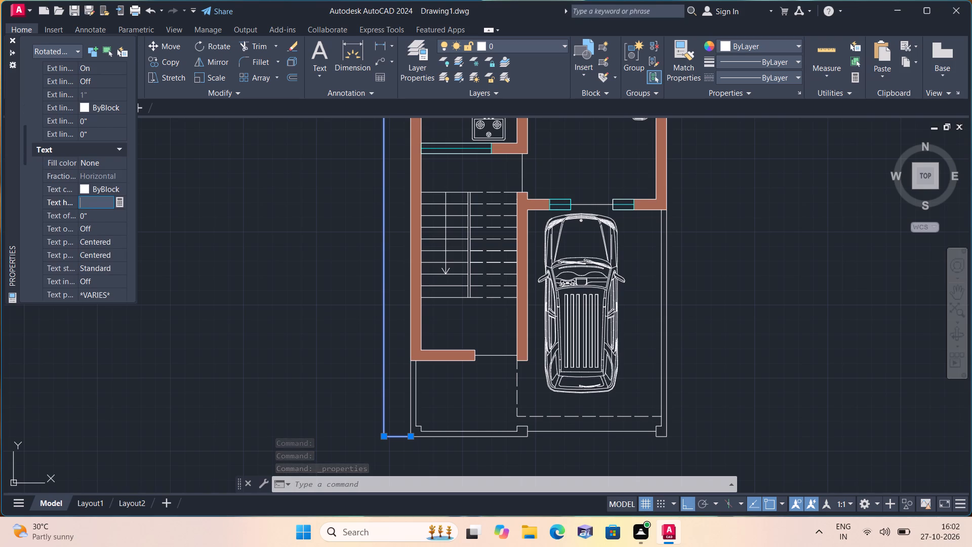
{"action": "key", "text": "6"}
{"action": "key", "text": "shift+quotedbl"}
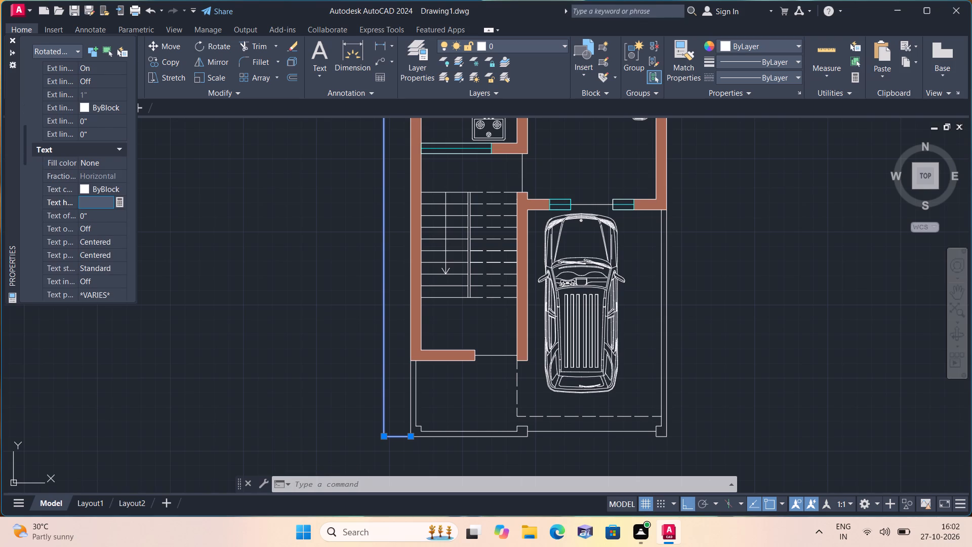
{"action": "left_click", "coordinate": [199, 188]}
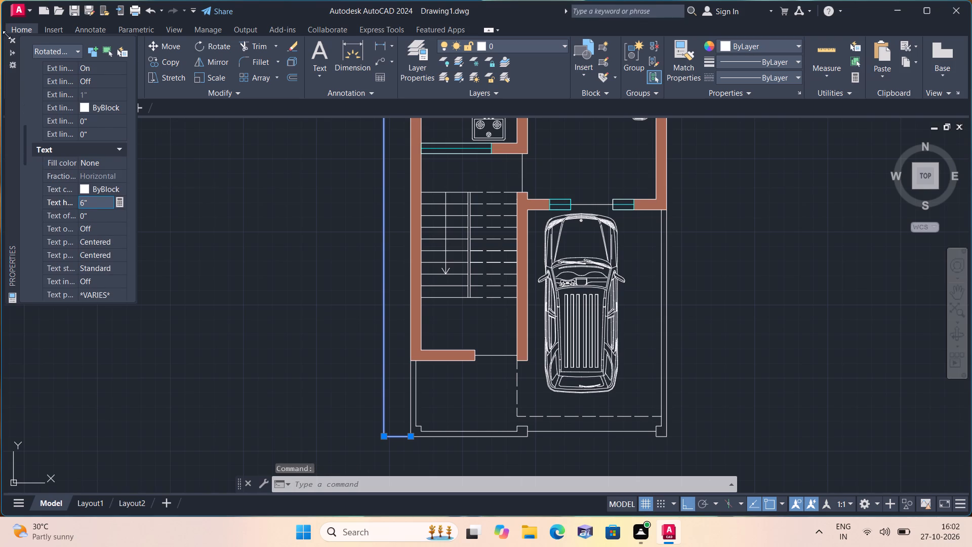
{"action": "left_click", "coordinate": [12, 37]}
{"action": "key", "text": "Escape"}
Replace the text of the vertical overall length dimension west of the plan with 60'.
{"action": "scroll", "coordinate": [166, 214], "scroll_direction": "down", "scroll_amount": 3}
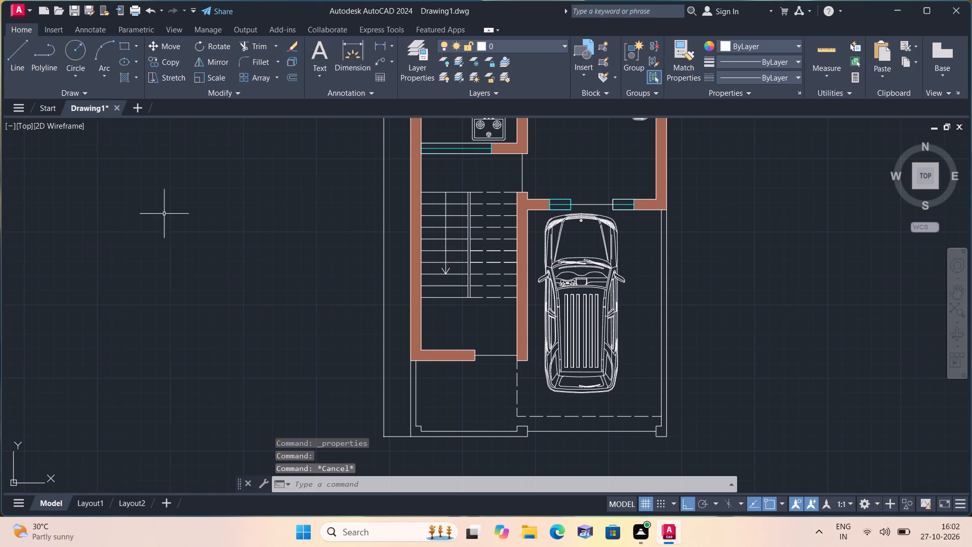
{"action": "scroll", "coordinate": [221, 158], "scroll_direction": "up", "scroll_amount": 7}
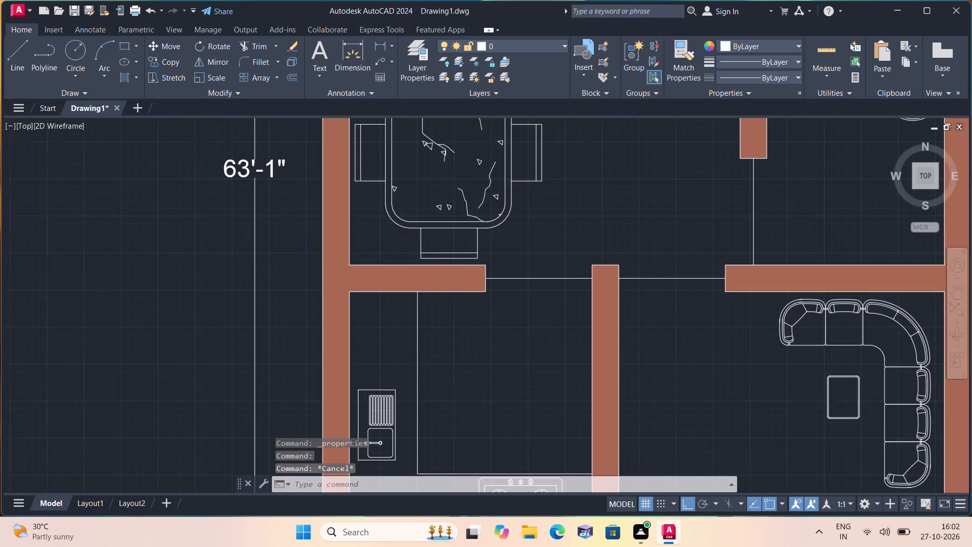
{"action": "triple_click", "coordinate": [248, 167]}
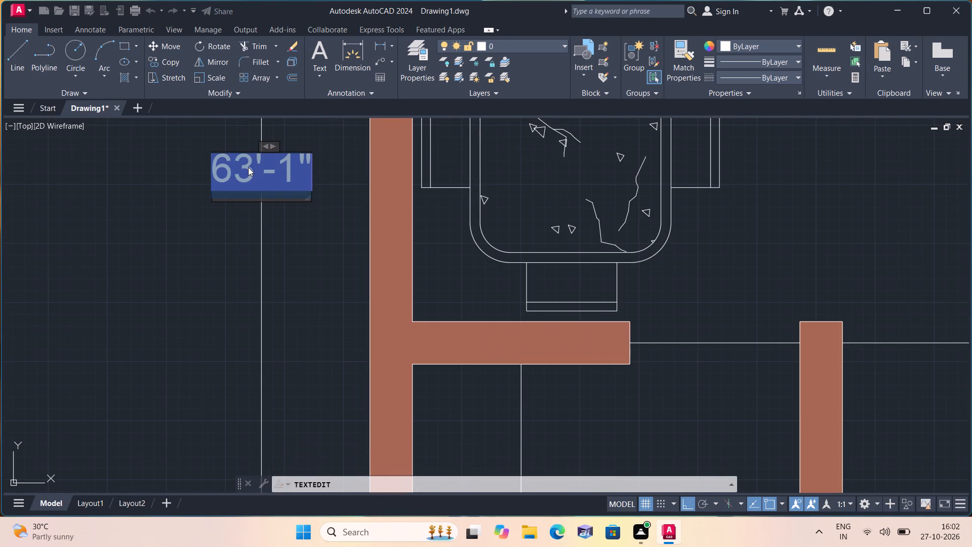
{"action": "key", "text": "BackSpace"}
{"action": "type", "text": "60'"}
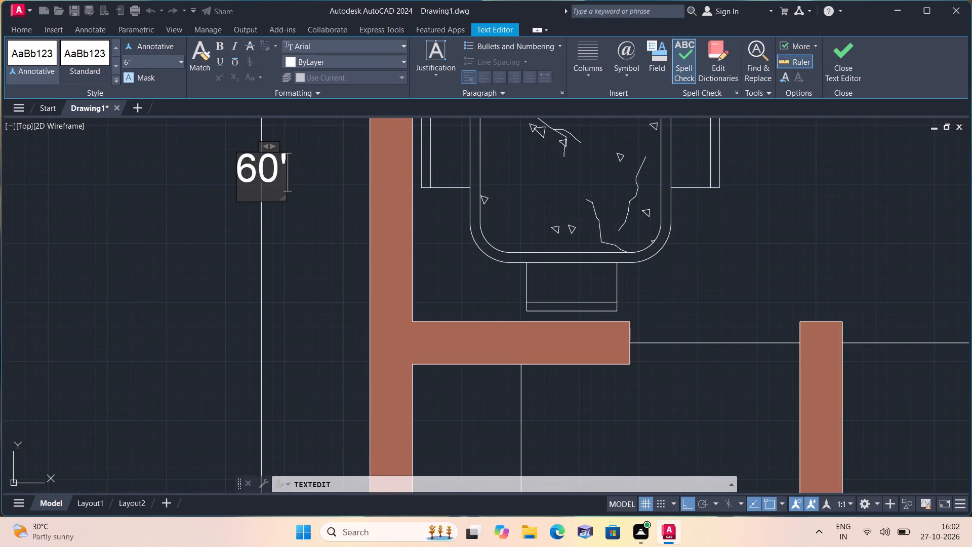
{"action": "left_click", "coordinate": [161, 252]}
Open the text of the overall width dimension north of the plan for editing.
{"action": "middle_click_drag", "start_coordinate": [153, 230], "coordinate": [235, 339]}
{"action": "scroll", "coordinate": [236, 340], "scroll_direction": "down", "scroll_amount": 2}
{"action": "middle_click_drag", "start_coordinate": [223, 210], "coordinate": [218, 201]}
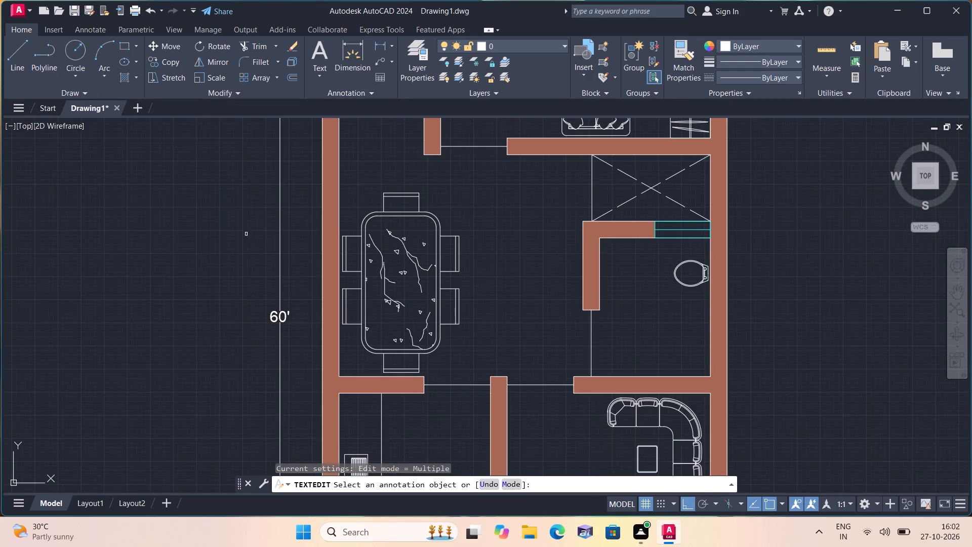
{"action": "middle_click_drag", "start_coordinate": [218, 201], "coordinate": [379, 372]}
{"action": "scroll", "coordinate": [371, 361], "scroll_direction": "down", "scroll_amount": 2}
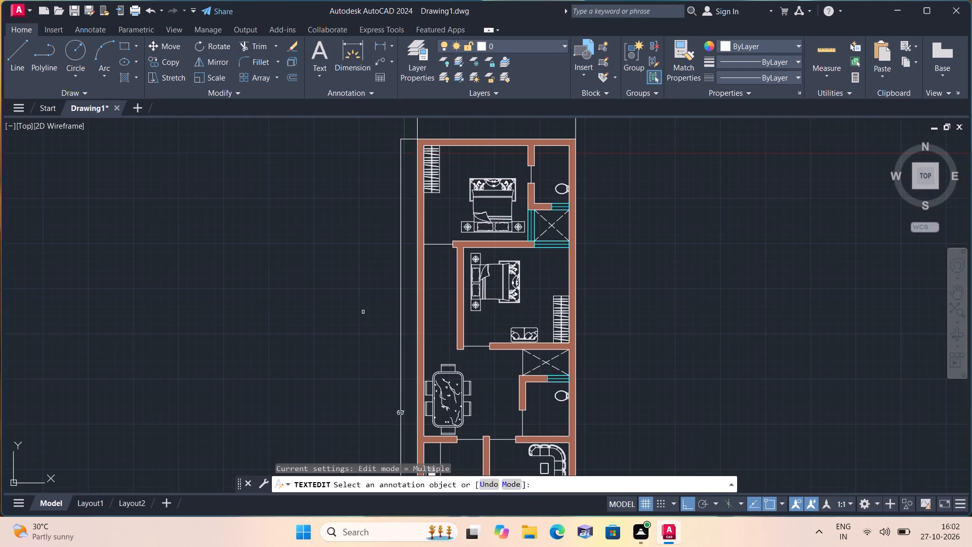
{"action": "middle_click_drag", "start_coordinate": [367, 303], "coordinate": [390, 409]}
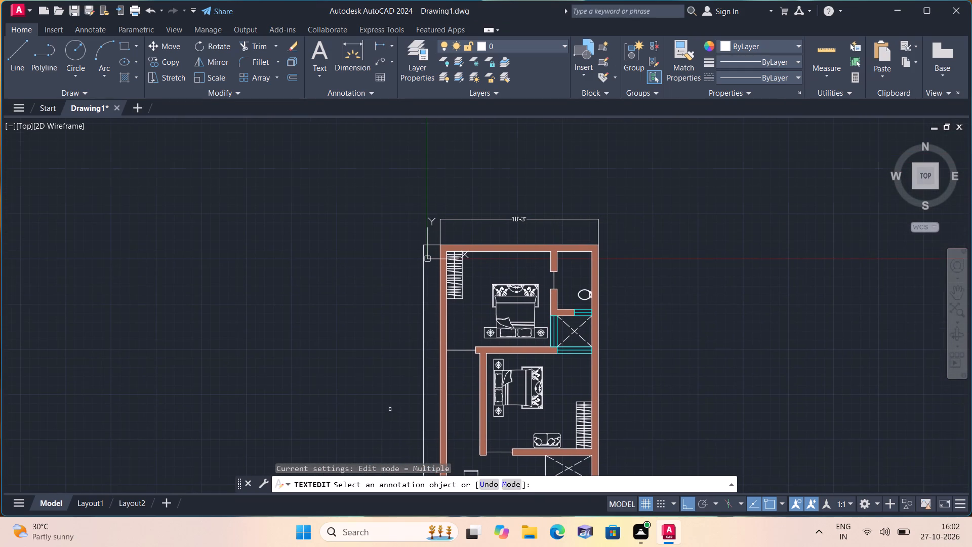
{"action": "scroll", "coordinate": [540, 214], "scroll_direction": "up", "scroll_amount": 2}
{"action": "double_click", "coordinate": [473, 233]}
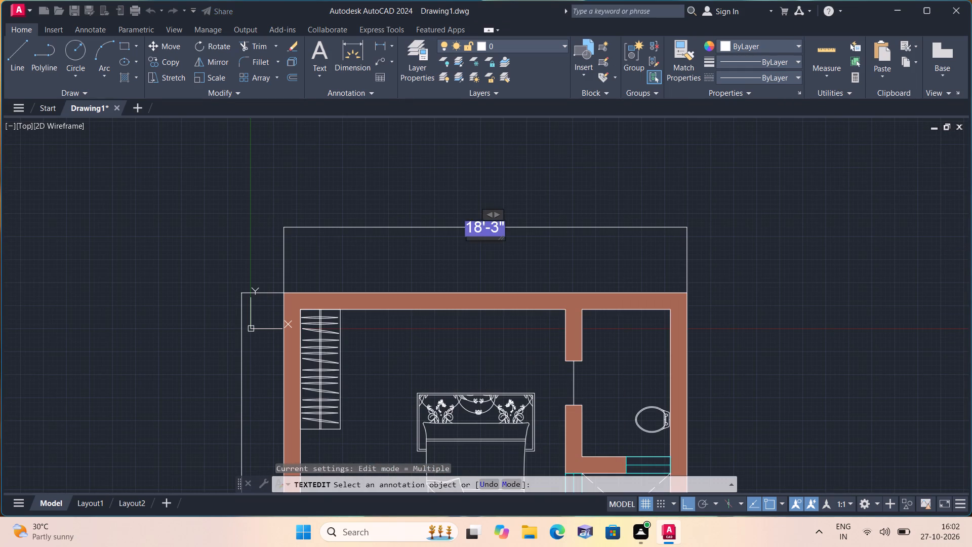
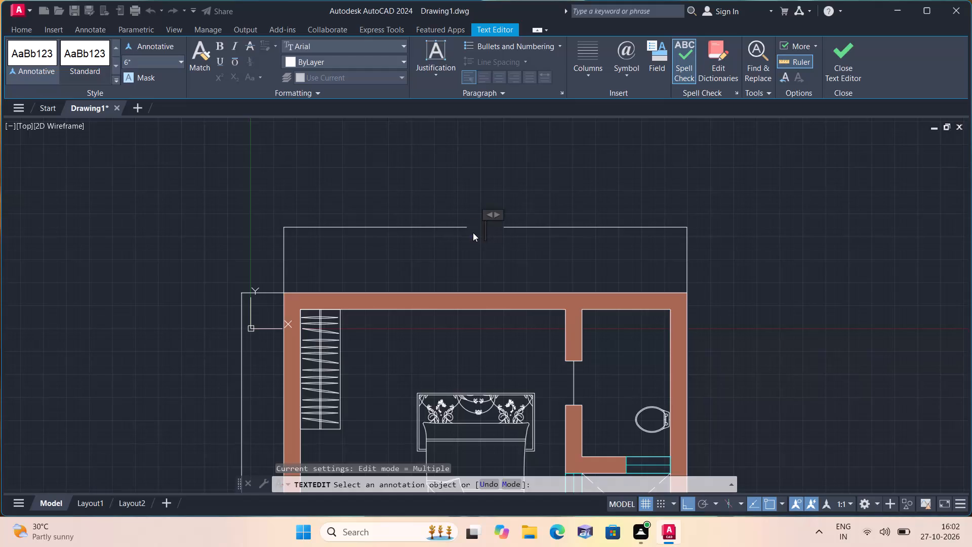
Replace the text of the overall width dimension north of the plan with 17'.
{"action": "type", "text": "17'"}
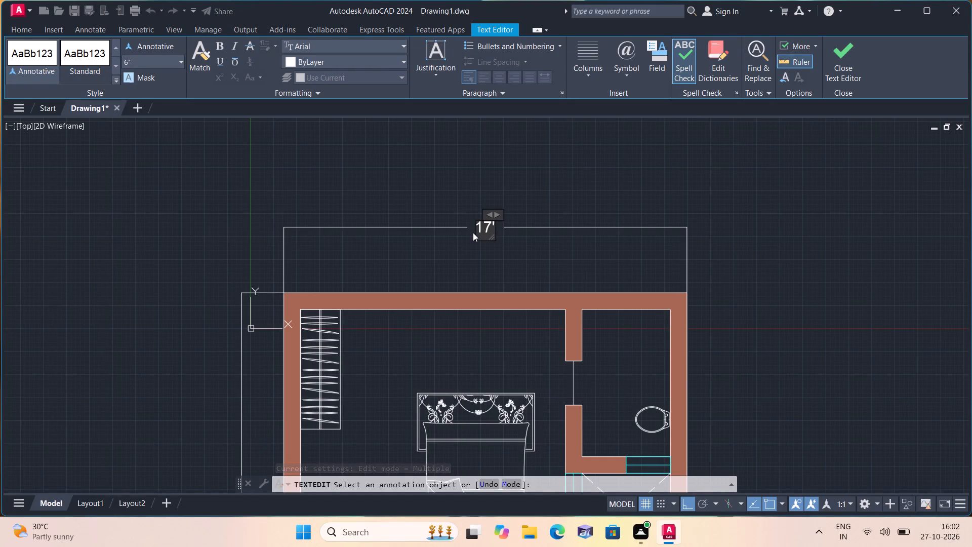
{"action": "left_click", "coordinate": [352, 184]}
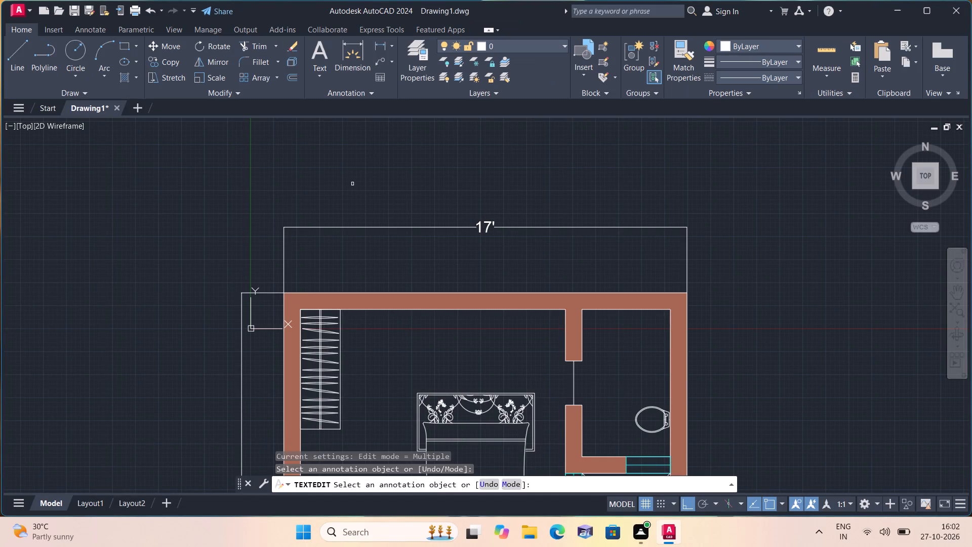
{"action": "key", "text": "Escape"}
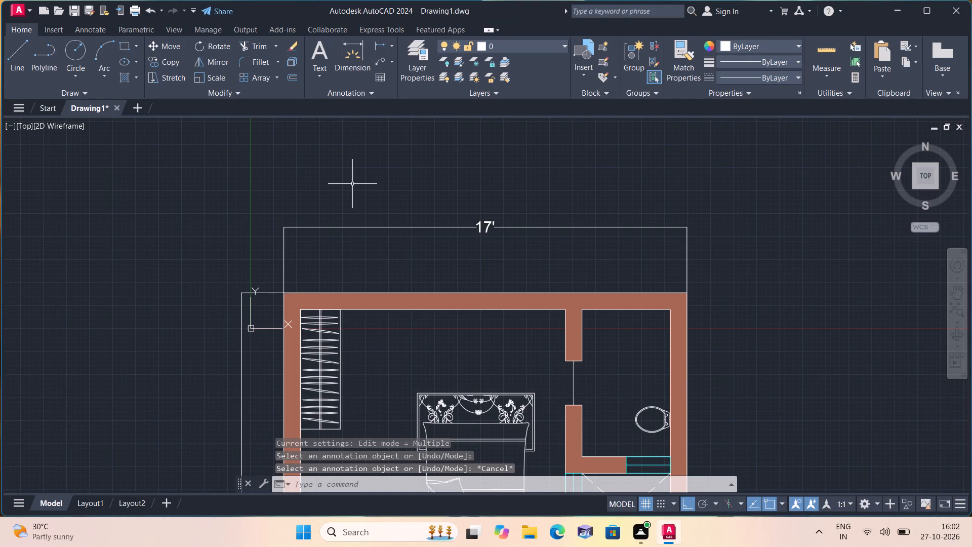
Look over the floor plan from the north bedroom down to the staircase and car porch, ending with the whole plan in view.
{"action": "scroll", "coordinate": [151, 394], "scroll_direction": "down", "scroll_amount": 1}
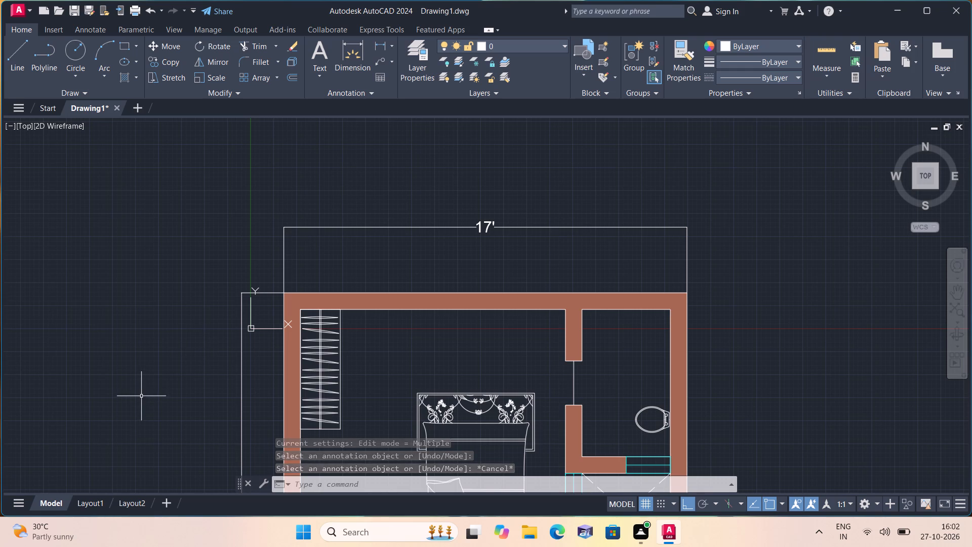
{"action": "middle_click_drag", "start_coordinate": [272, 406], "coordinate": [214, 329]}
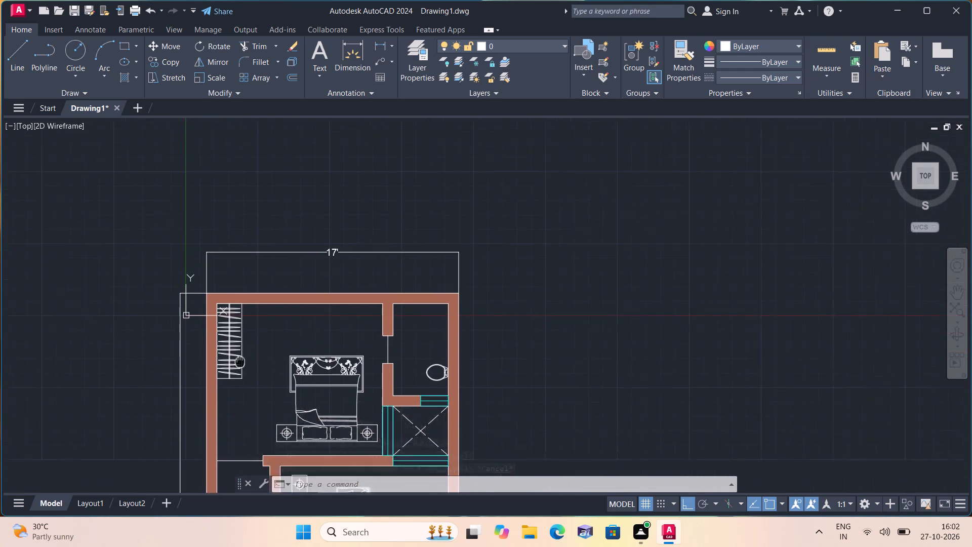
{"action": "middle_click_drag", "start_coordinate": [214, 329], "coordinate": [172, 295]}
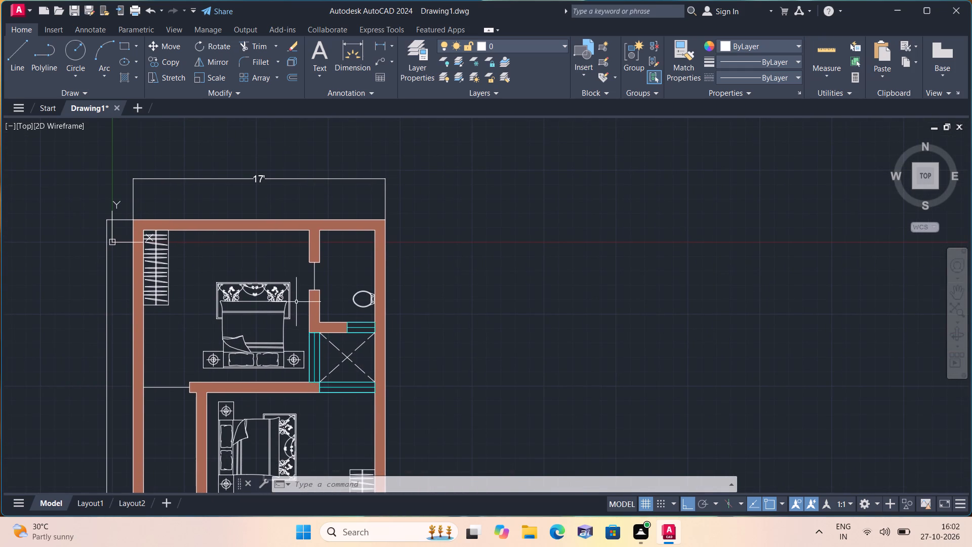
{"action": "middle_click_drag", "start_coordinate": [307, 307], "coordinate": [342, 222]}
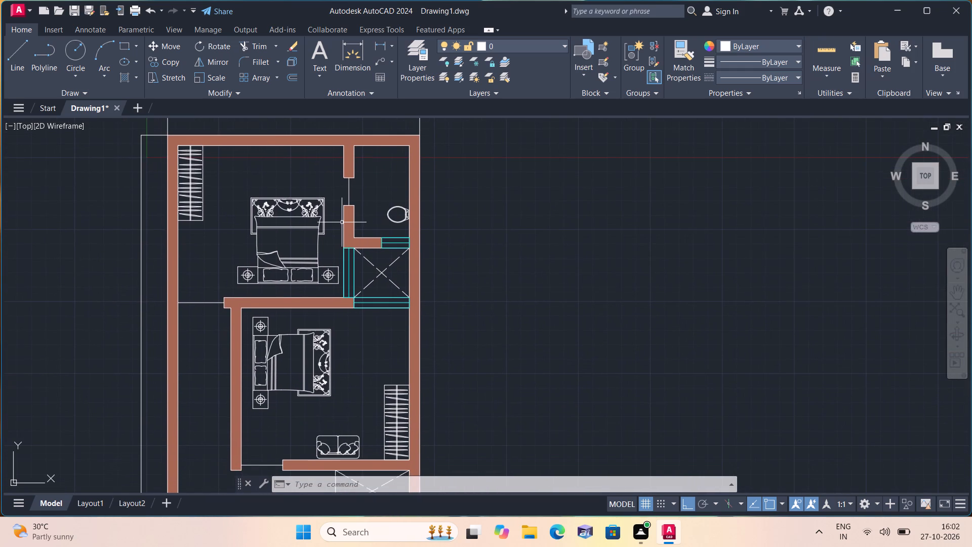
{"action": "middle_click_drag", "start_coordinate": [342, 335], "coordinate": [340, 292]}
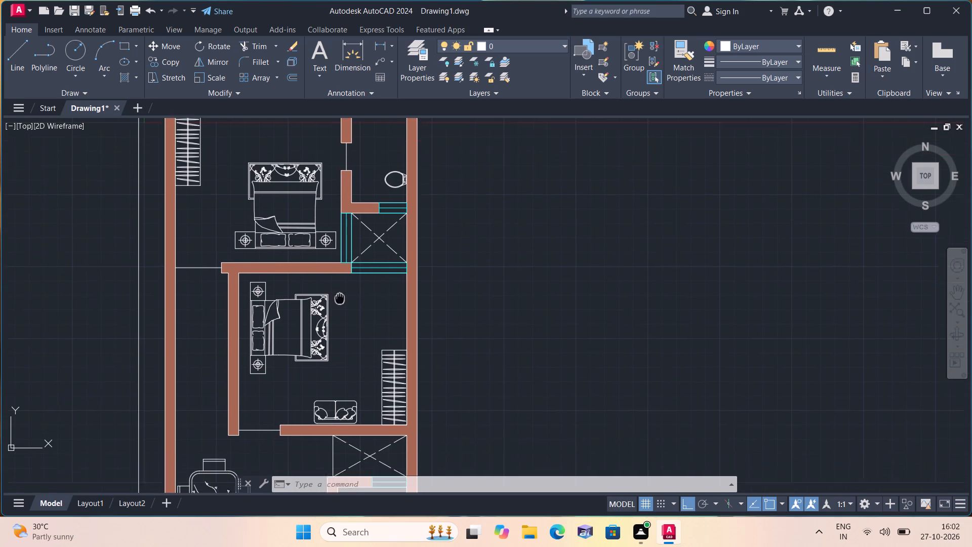
{"action": "middle_click_drag", "start_coordinate": [340, 292], "coordinate": [339, 245]}
{"action": "scroll", "coordinate": [339, 245], "scroll_direction": "down", "scroll_amount": 1}
{"action": "middle_click_drag", "start_coordinate": [335, 341], "coordinate": [332, 299]}
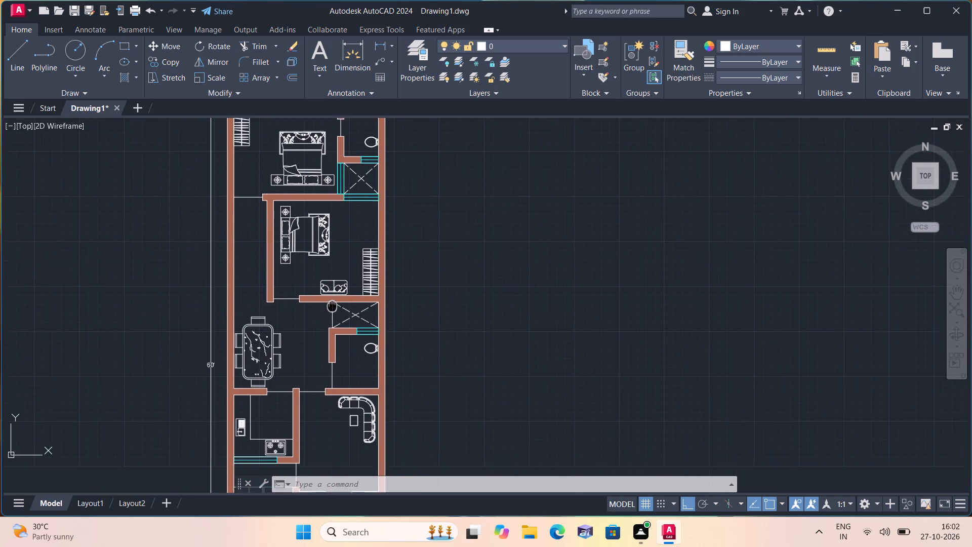
{"action": "middle_click_drag", "start_coordinate": [332, 299], "coordinate": [332, 299]}
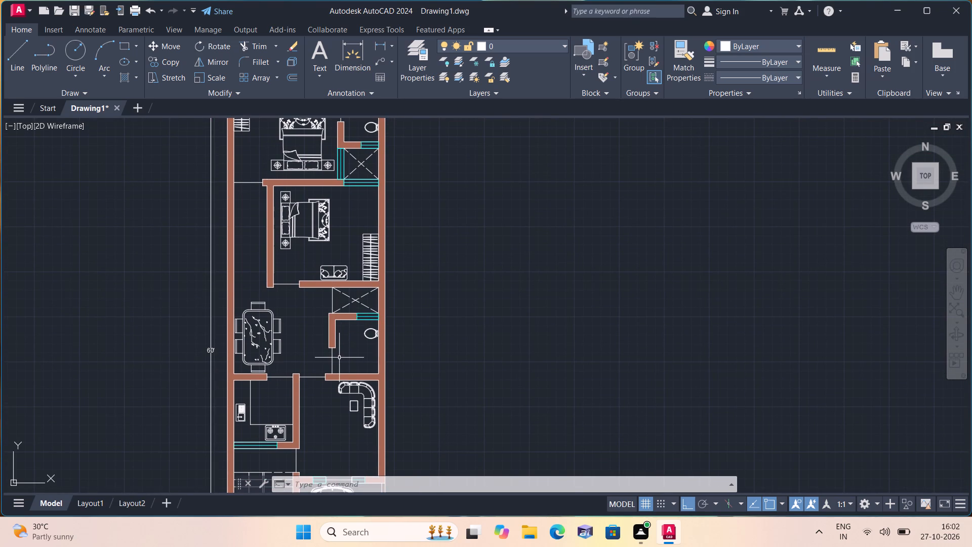
{"action": "middle_click_drag", "start_coordinate": [339, 358], "coordinate": [322, 283]}
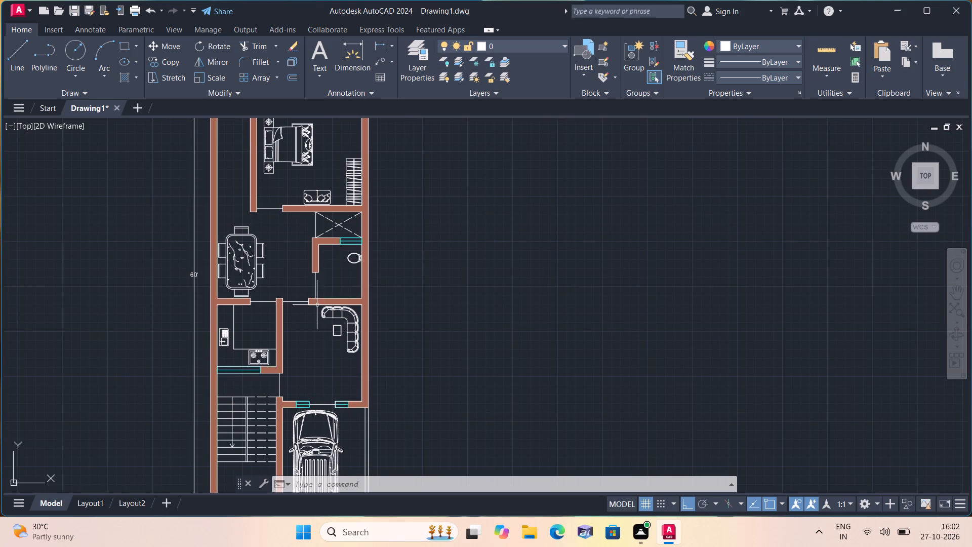
{"action": "middle_click_drag", "start_coordinate": [330, 334], "coordinate": [323, 292]}
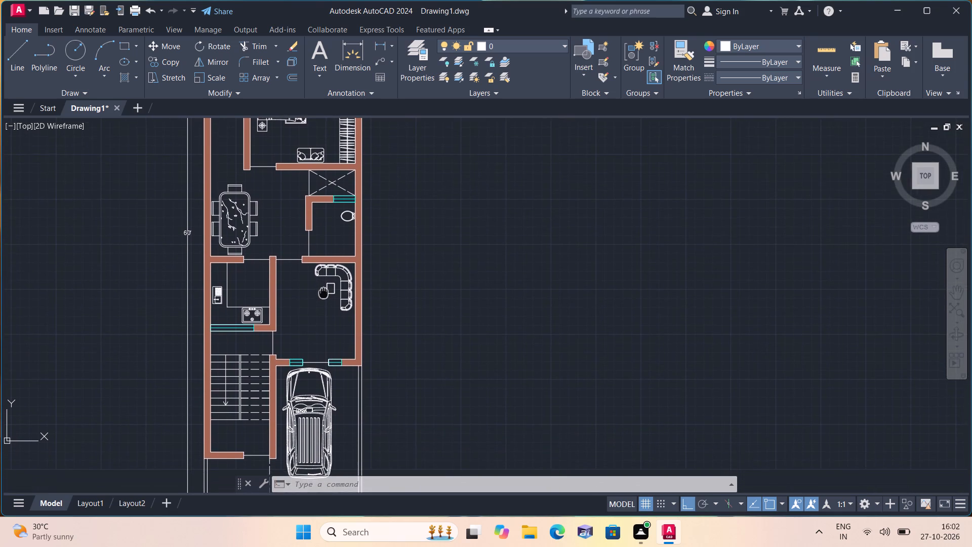
{"action": "middle_click_drag", "start_coordinate": [323, 292], "coordinate": [328, 273]}
{"action": "scroll", "coordinate": [313, 277], "scroll_direction": "down", "scroll_amount": 1}
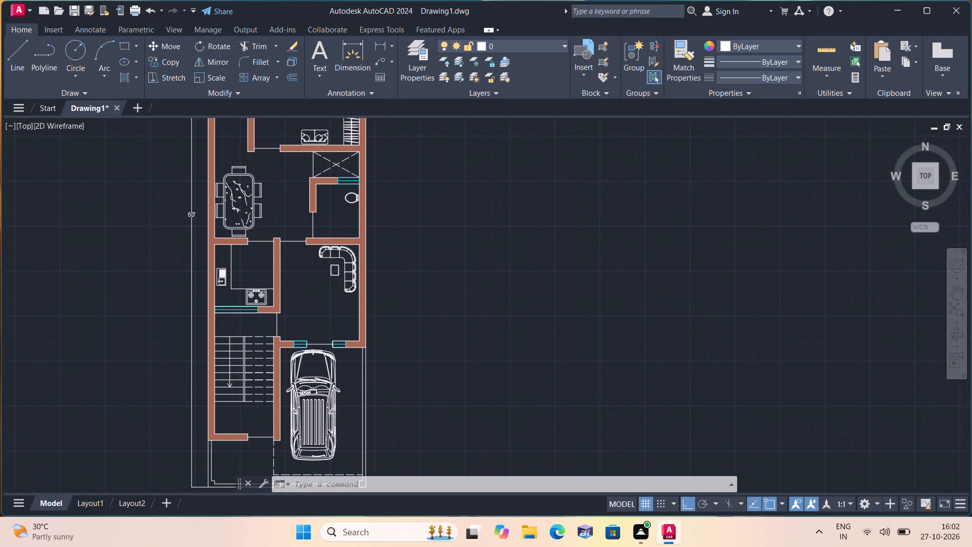
{"action": "middle_click_drag", "start_coordinate": [329, 282], "coordinate": [414, 364]}
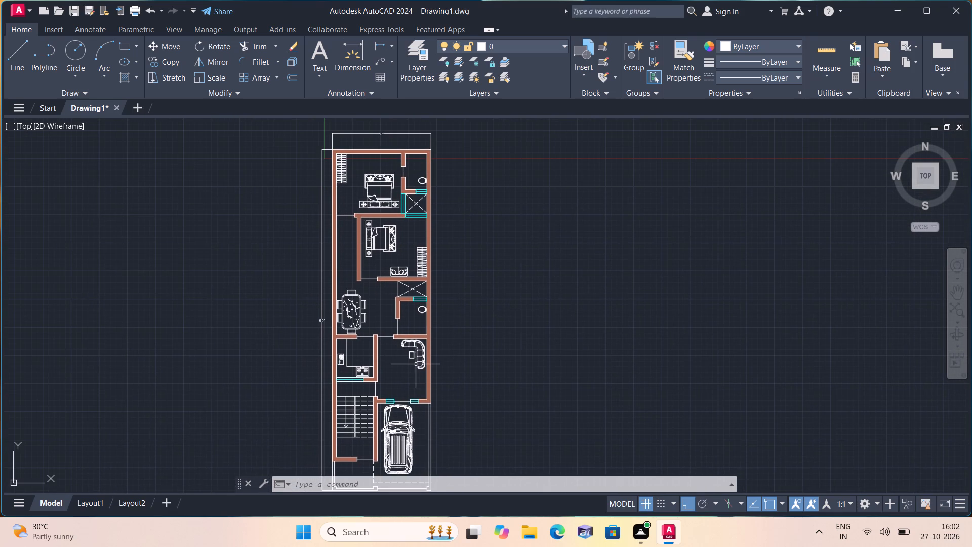
Turn ortho off and add a two-line multiline text label, BEDROOM over 12'0"X11'0", north of the bed in the northern bedroom.
{"action": "type", "text": "mt"}
{"action": "key", "text": "F8"}
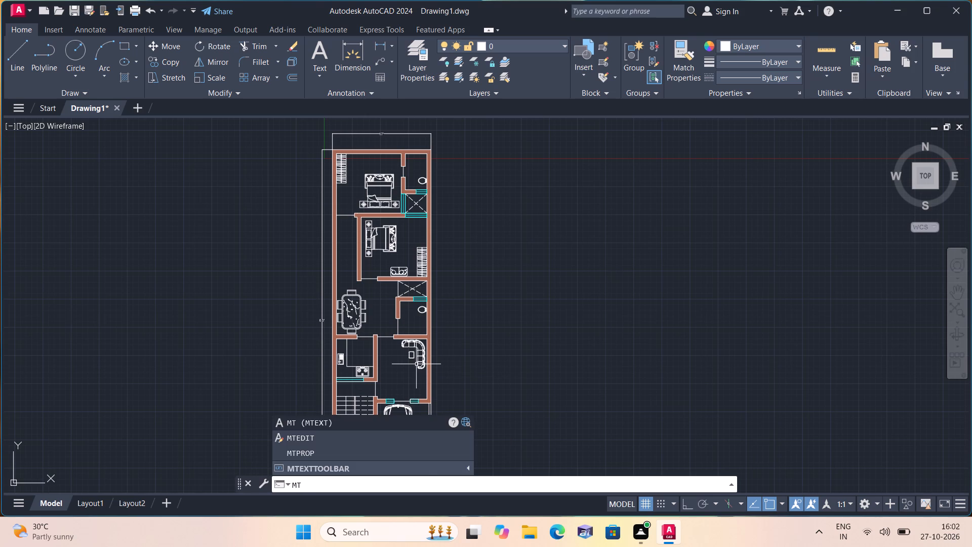
{"action": "key", "text": "space"}
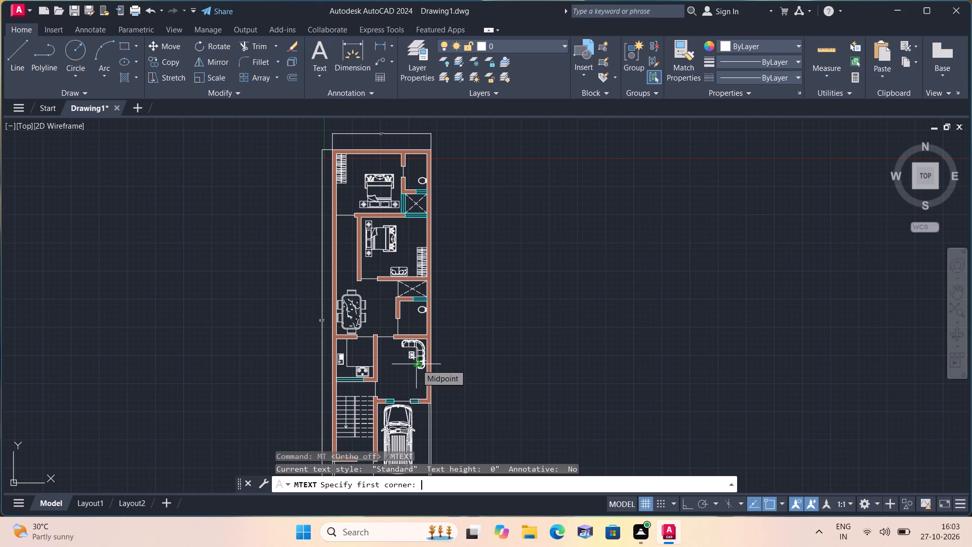
{"action": "scroll", "coordinate": [381, 136], "scroll_direction": "up", "scroll_amount": 2}
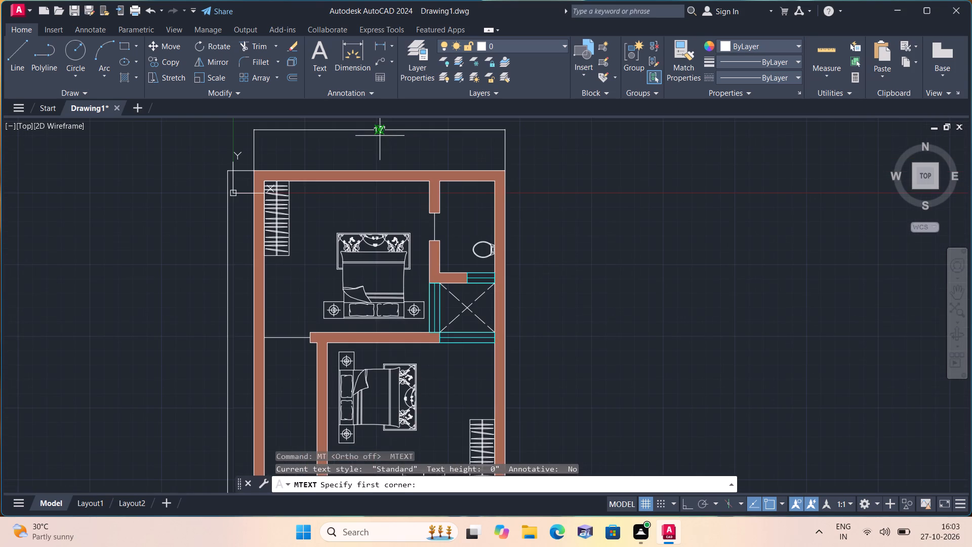
{"action": "triple_click", "coordinate": [337, 198]}
{"action": "left_click", "coordinate": [337, 198]}
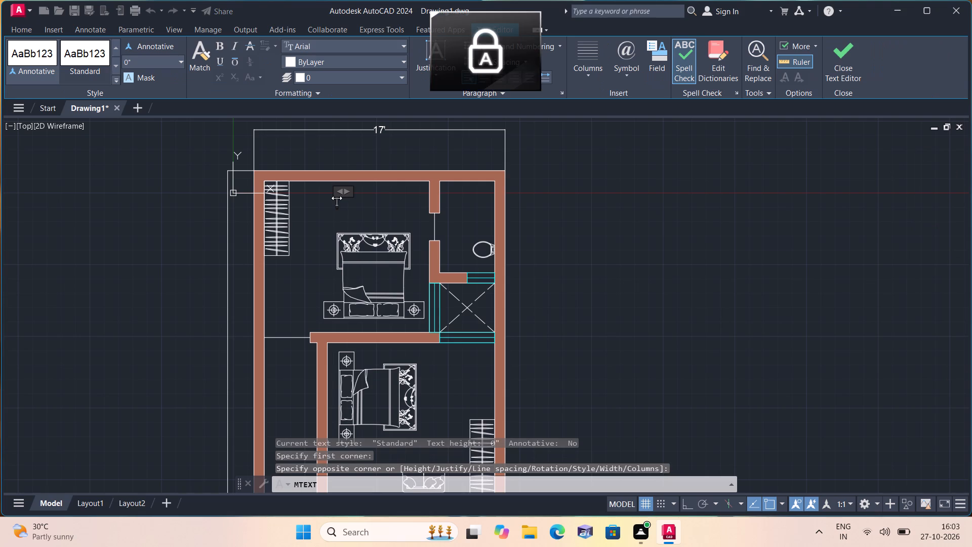
{"action": "type", "text": "BEDR"}
{"action": "type", "text": "OOM"}
{"action": "key", "text": "Return"}
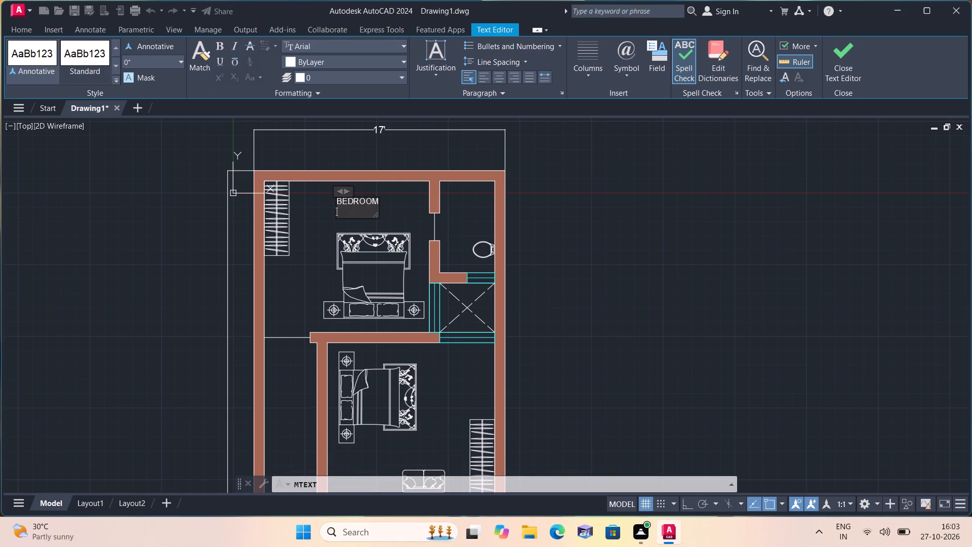
{"action": "type", "text": "12'"}
{"action": "key", "text": "0"}
{"action": "key", "text": "apostrophe"}
{"action": "key", "text": "BackSpace"}
{"action": "key", "text": "shift+quotedbl"}
{"action": "key", "text": "x"}
{"action": "type", "text": "11'0"}
{"action": "key", "text": "shift+quotedbl"}
{"action": "left_click", "coordinate": [407, 203]}
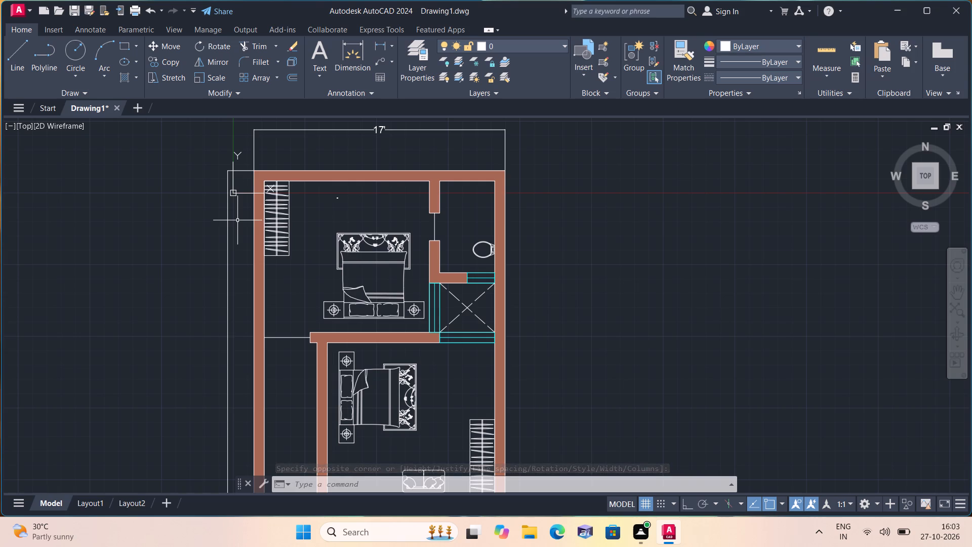
Add a two-line multiline text label, TOILET over 4'0"X6'-8", in the northern toilet, north-west of the WC.
{"action": "middle_click_drag", "start_coordinate": [297, 378], "coordinate": [312, 294]}
{"action": "scroll", "coordinate": [297, 378], "scroll_direction": "down", "scroll_amount": 1}
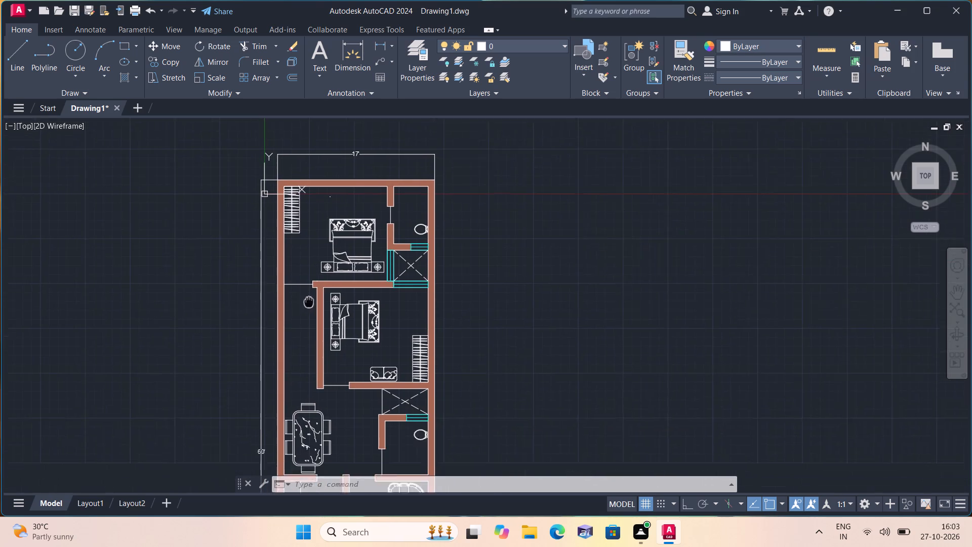
{"action": "middle_click_drag", "start_coordinate": [312, 294], "coordinate": [319, 280]}
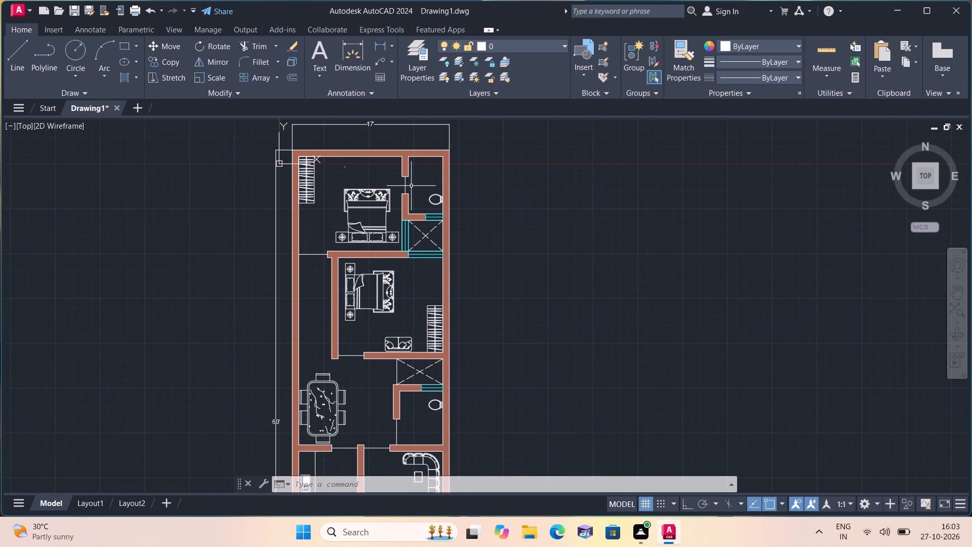
{"action": "key", "text": "space"}
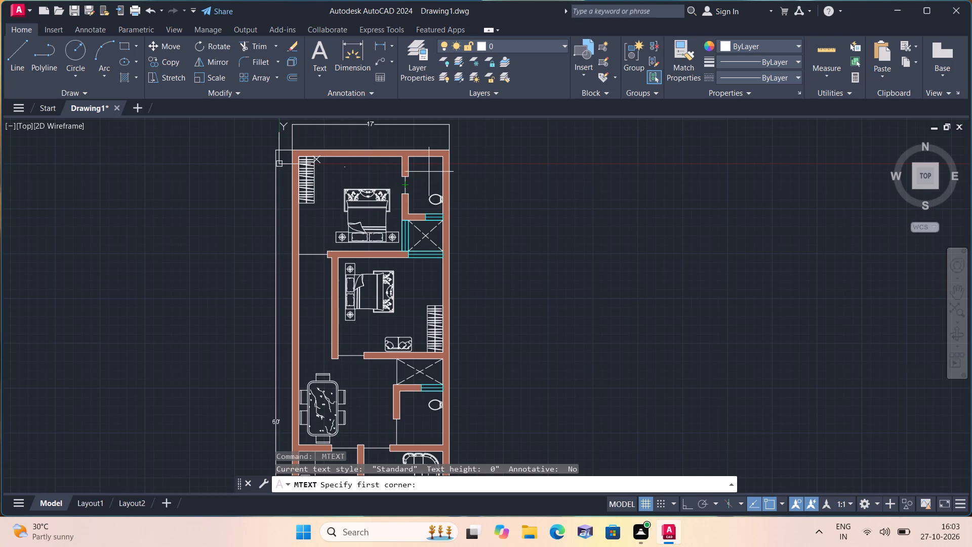
{"action": "scroll", "coordinate": [434, 173], "scroll_direction": "up", "scroll_amount": 2}
{"action": "triple_click", "coordinate": [393, 181]}
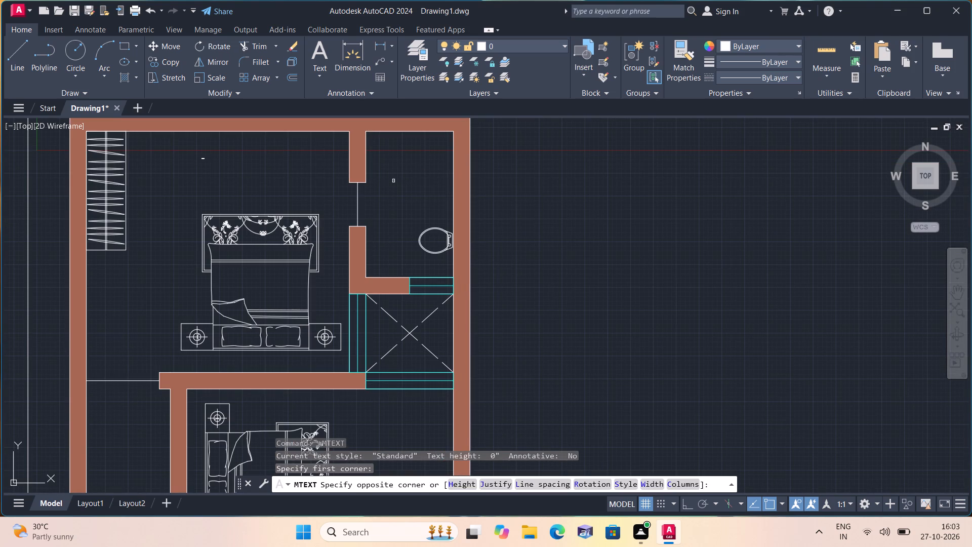
{"action": "left_click", "coordinate": [393, 181]}
{"action": "type", "text": "TOILET"}
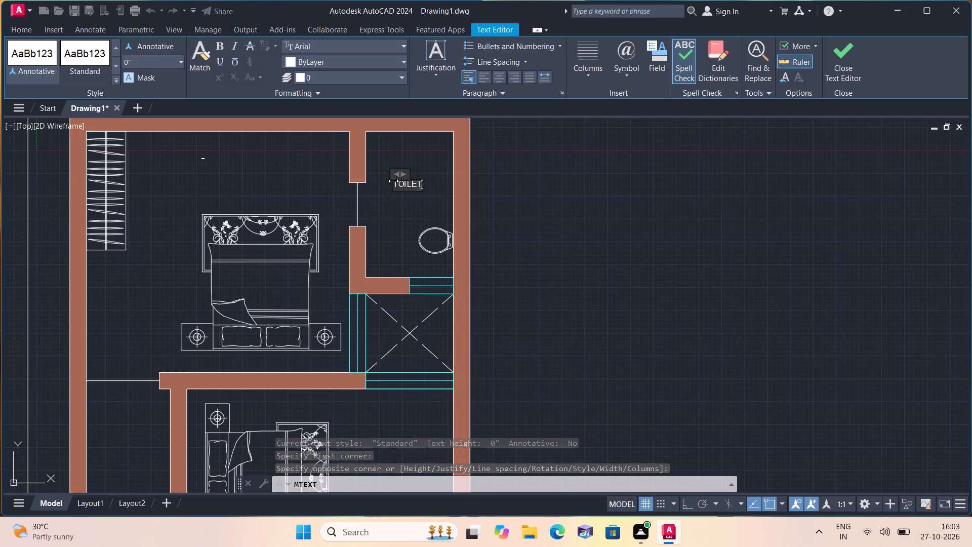
{"action": "key", "text": "Return"}
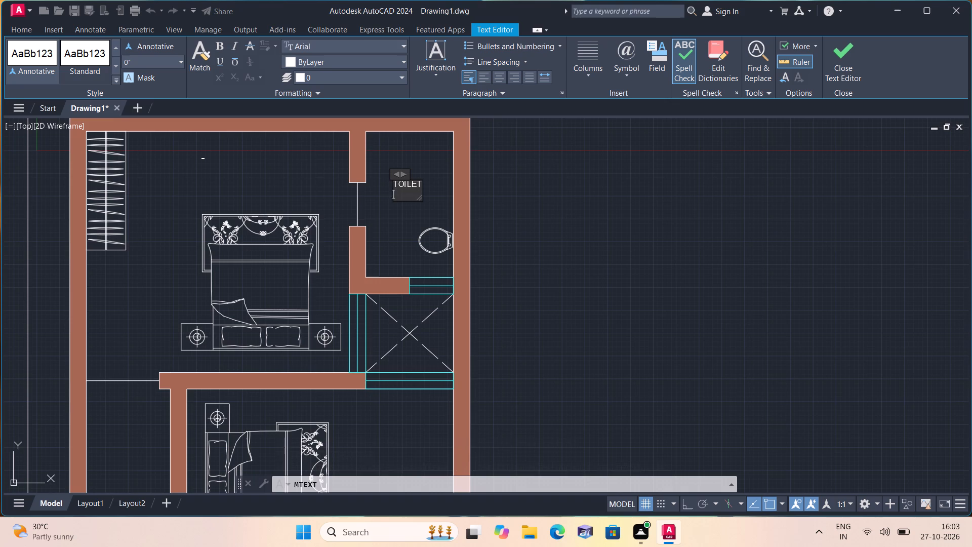
{"action": "type", "text": "4'0\""}
{"action": "key", "text": "x"}
{"action": "key", "text": "6"}
{"action": "key", "text": "apostrophe"}
{"action": "type", "text": "-8\""}
{"action": "left_click", "coordinate": [388, 221]}
Add a two-line multiline text label, O.T.S over 3'-10"X4'-0", in the crossed shaft south of the northern toilet.
{"action": "middle_click_drag", "start_coordinate": [413, 322], "coordinate": [415, 254]}
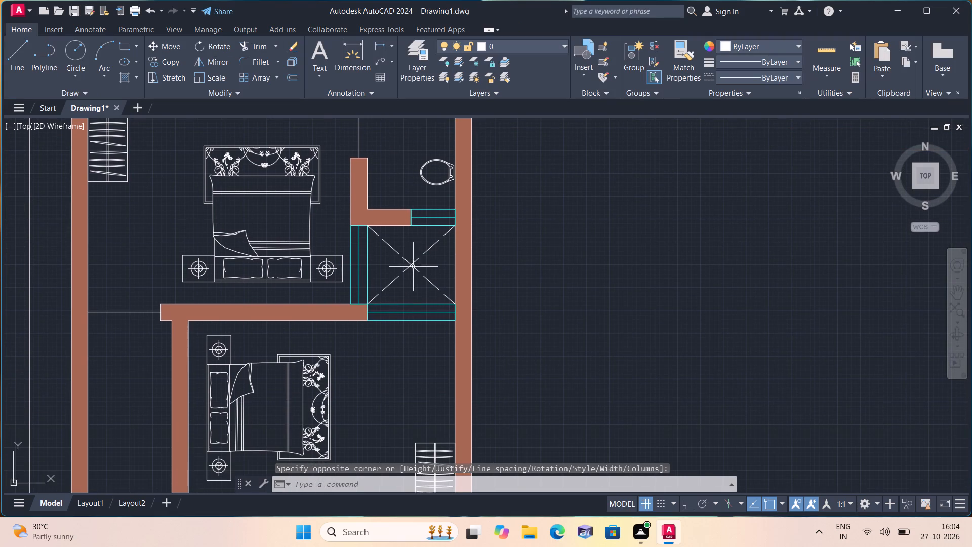
{"action": "scroll", "coordinate": [406, 273], "scroll_direction": "up", "scroll_amount": 1}
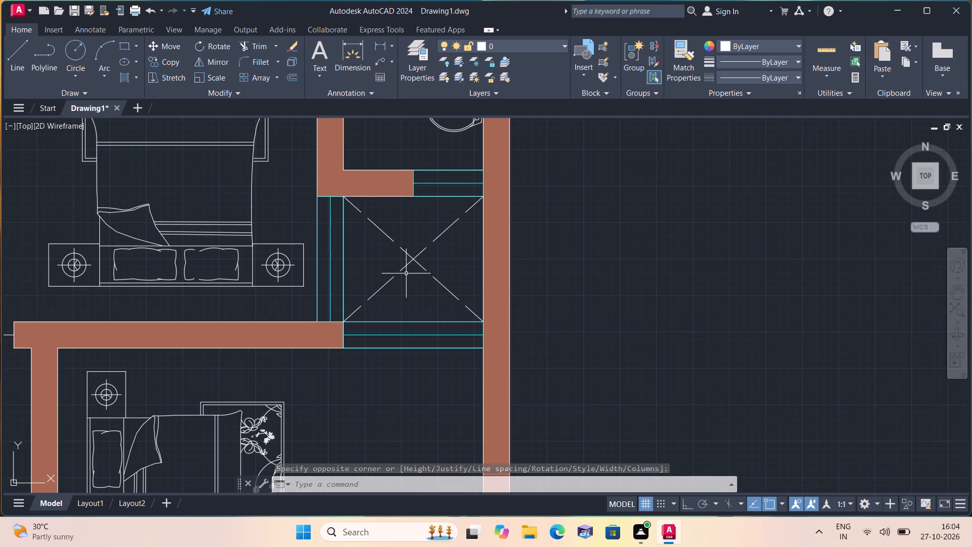
{"action": "key", "text": "space"}
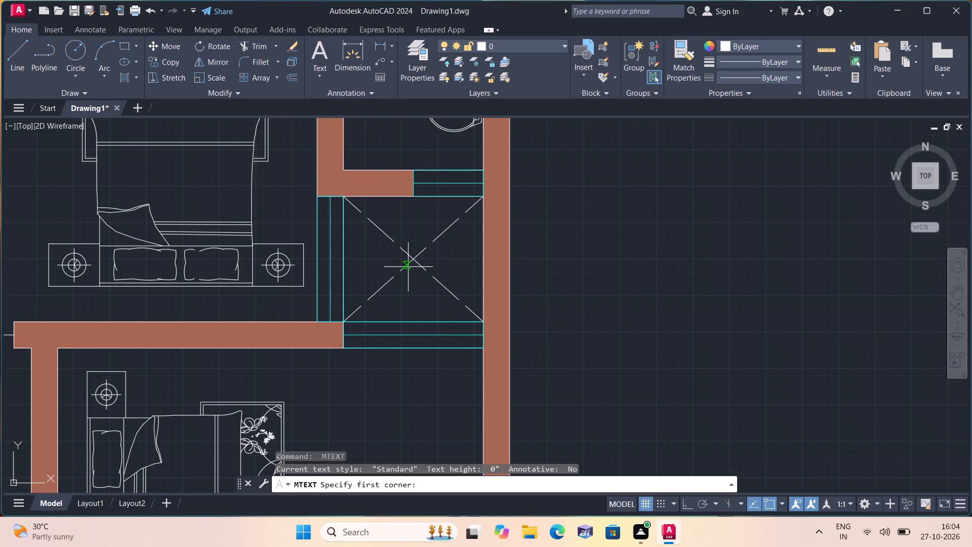
{"action": "triple_click", "coordinate": [379, 259]}
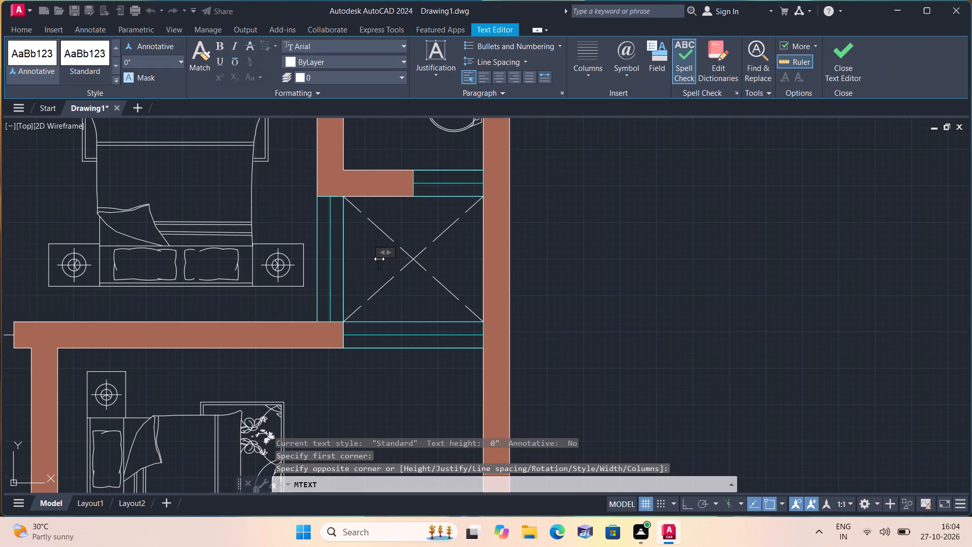
{"action": "type", "text": "O."}
{"action": "key", "text": "t"}
{"action": "key", "text": "period"}
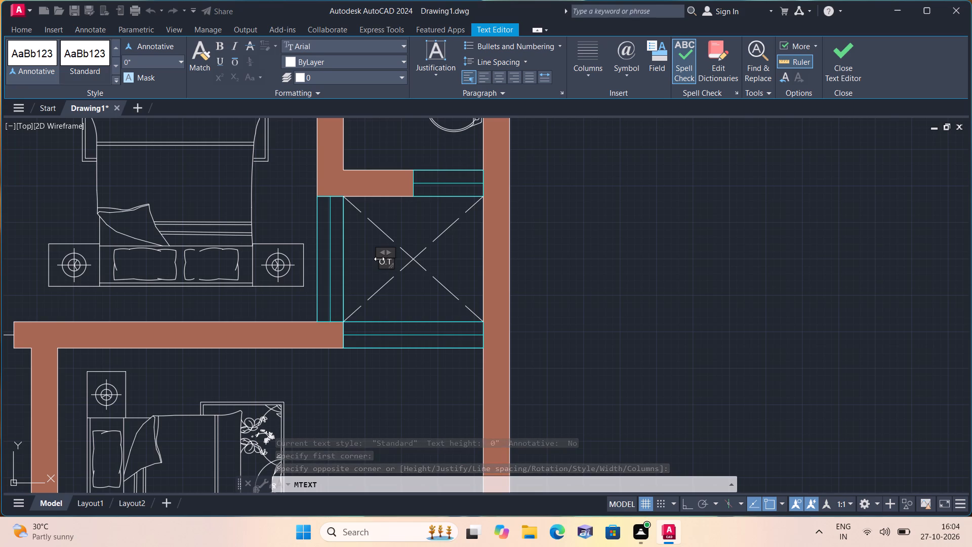
{"action": "key", "text": "s"}
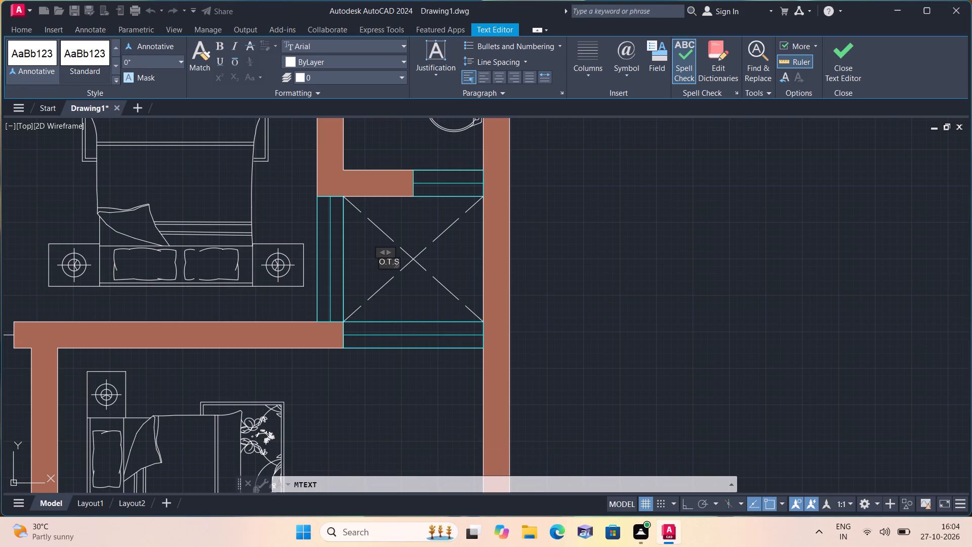
{"action": "key", "text": "Return"}
{"action": "type", "text": "3'-10\""}
{"action": "key", "text": "x"}
{"action": "type", "text": "4'-0\""}
{"action": "left_click", "coordinate": [408, 370]}
Add a two-line multiline text label, BEDROOM over 12'-0"X11'-0", between the bed and the sofa in the second bedroom.
{"action": "middle_click_drag", "start_coordinate": [408, 377], "coordinate": [462, 188]}
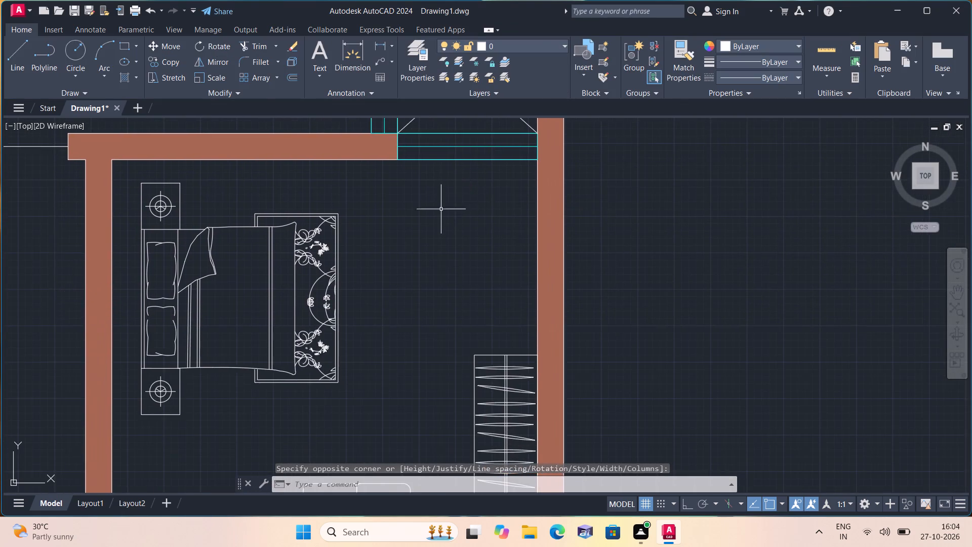
{"action": "scroll", "coordinate": [437, 225], "scroll_direction": "down", "scroll_amount": 2}
{"action": "middle_click_drag", "start_coordinate": [436, 263], "coordinate": [449, 202]}
{"action": "scroll", "coordinate": [448, 208], "scroll_direction": "down", "scroll_amount": 1}
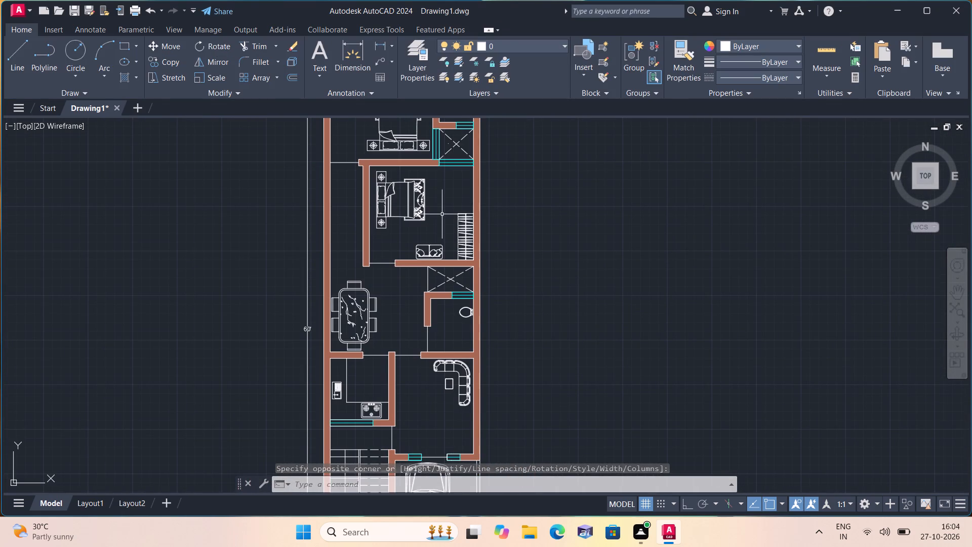
{"action": "key", "text": "space"}
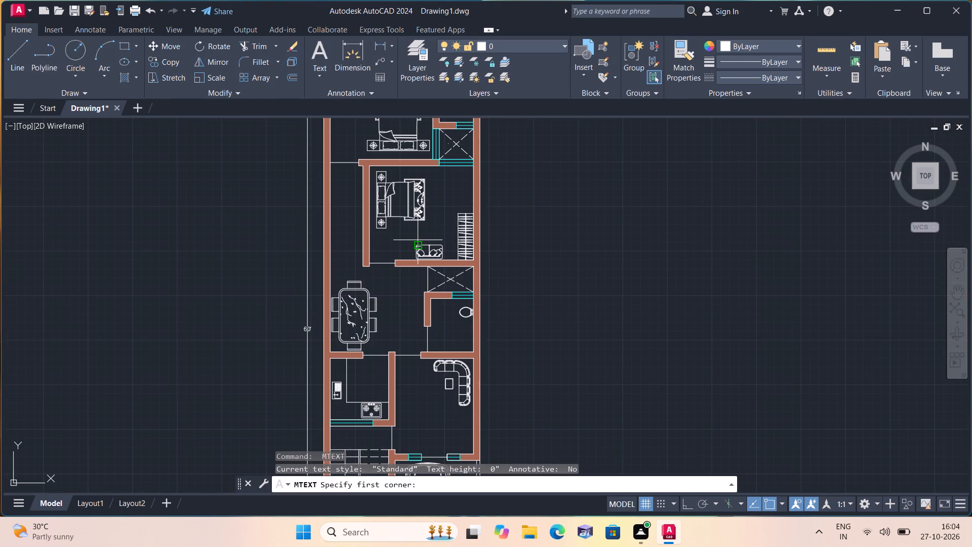
{"action": "scroll", "coordinate": [418, 240], "scroll_direction": "up", "scroll_amount": 2}
{"action": "triple_click", "coordinate": [415, 213]}
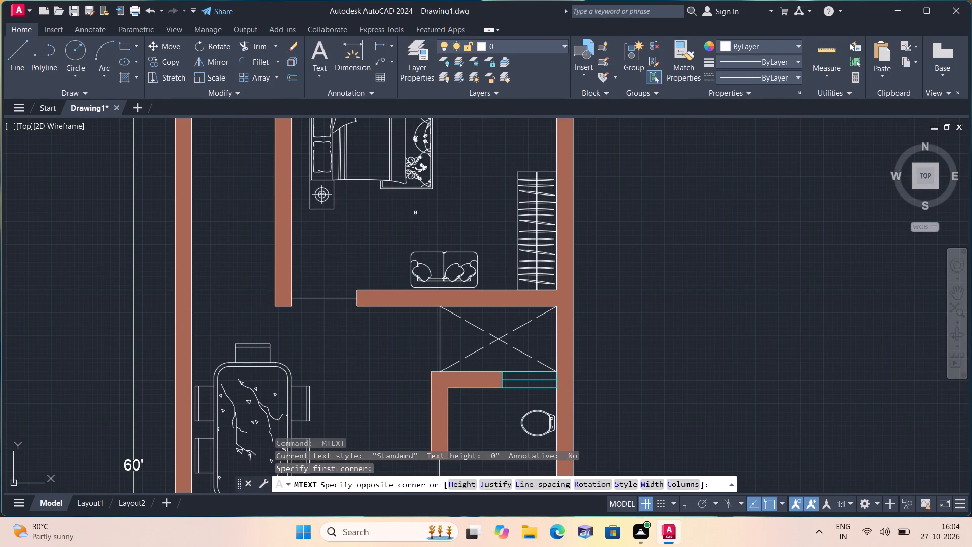
{"action": "left_click", "coordinate": [415, 213]}
{"action": "type", "text": "BEDR"}
{"action": "type", "text": "OOM"}
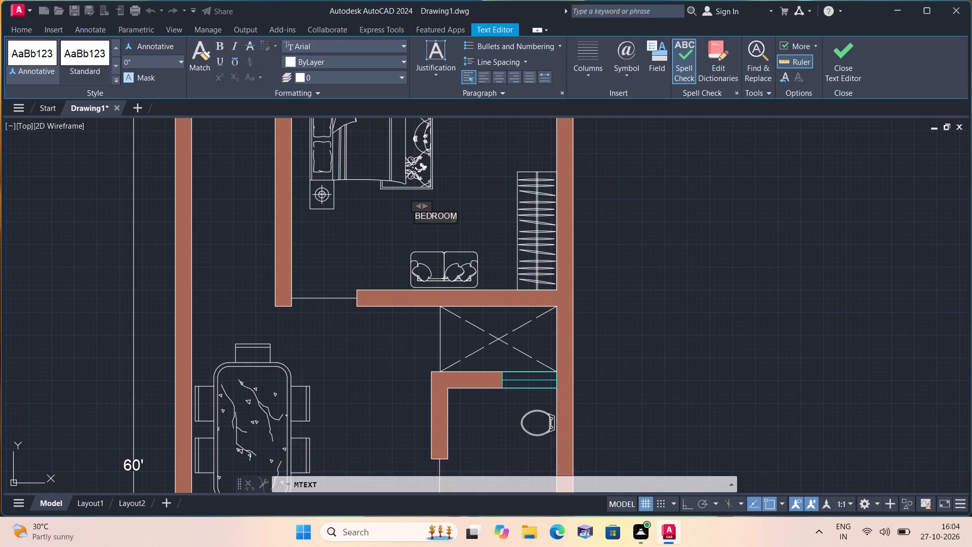
{"action": "key", "text": "Return"}
{"action": "type", "text": "12"}
{"action": "type", "text": "'-0"}
{"action": "key", "text": "shift+quotedbl"}
{"action": "key", "text": "x"}
{"action": "type", "text": "11'-"}
{"action": "key", "text": "0"}
{"action": "key", "text": "shift+quotedbl"}
{"action": "left_click", "coordinate": [338, 324]}
Add a two-line multiline text label, 3'-10"WIDE over PASSAGE, in the corridor west of the second bedroom.
{"action": "middle_click_drag", "start_coordinate": [339, 326], "coordinate": [323, 283]}
{"action": "scroll", "coordinate": [323, 287], "scroll_direction": "down", "scroll_amount": 1}
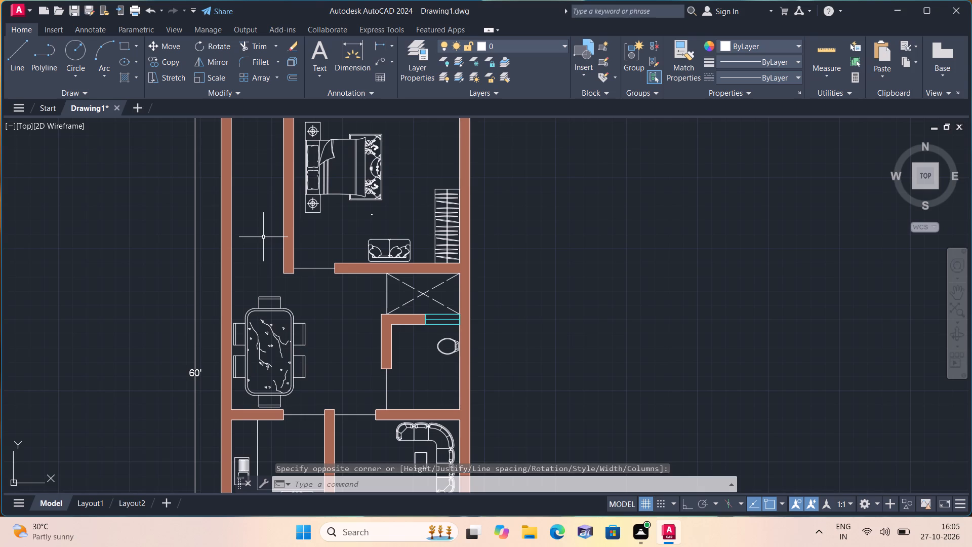
{"action": "key", "text": "space"}
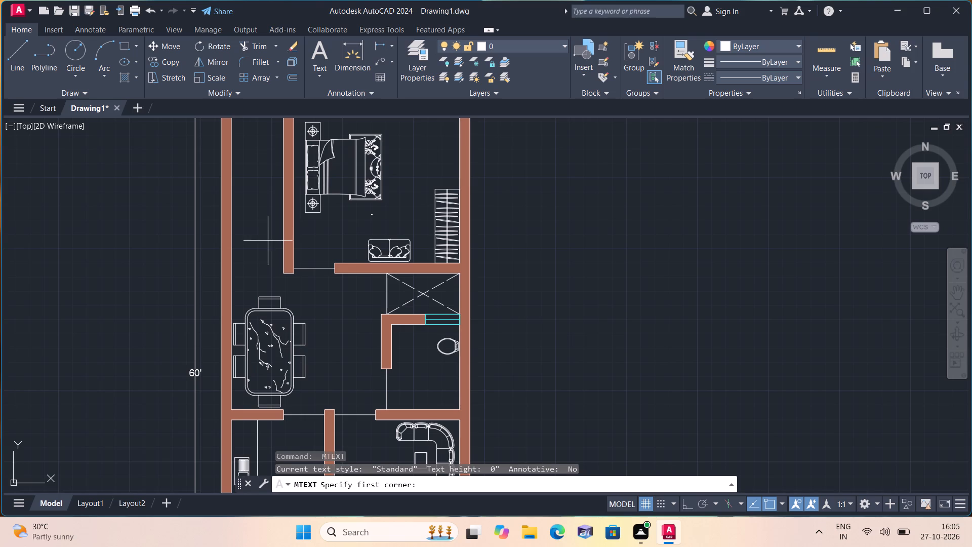
{"action": "triple_click", "coordinate": [254, 232]}
{"action": "left_click", "coordinate": [254, 232]}
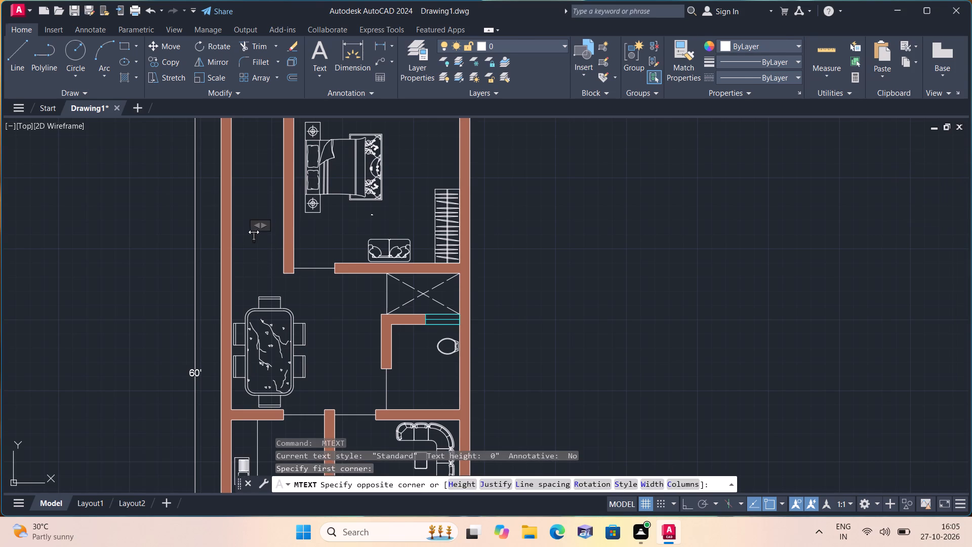
{"action": "key", "text": "3"}
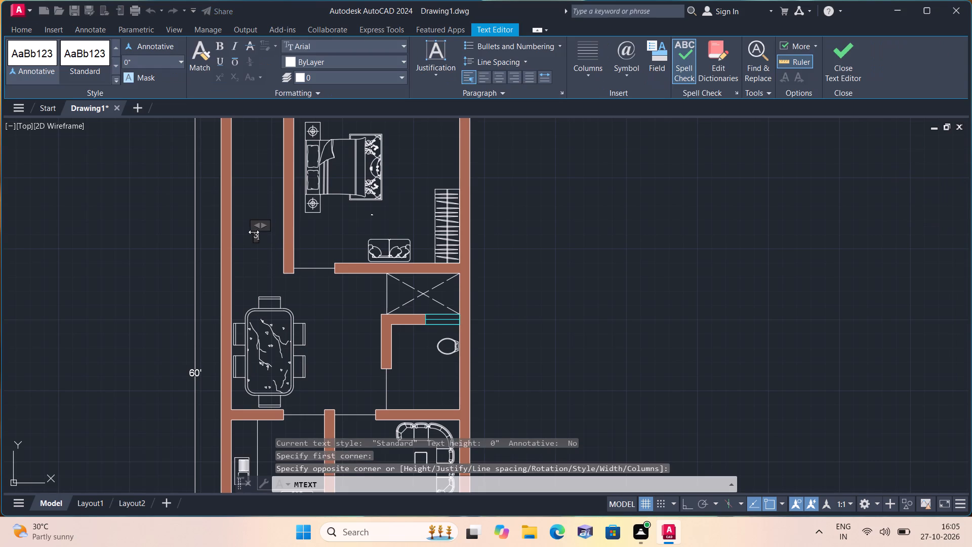
{"action": "key", "text": "apostrophe"}
{"action": "type", "text": "-10"}
{"action": "key", "text": "shift+quotedbl"}
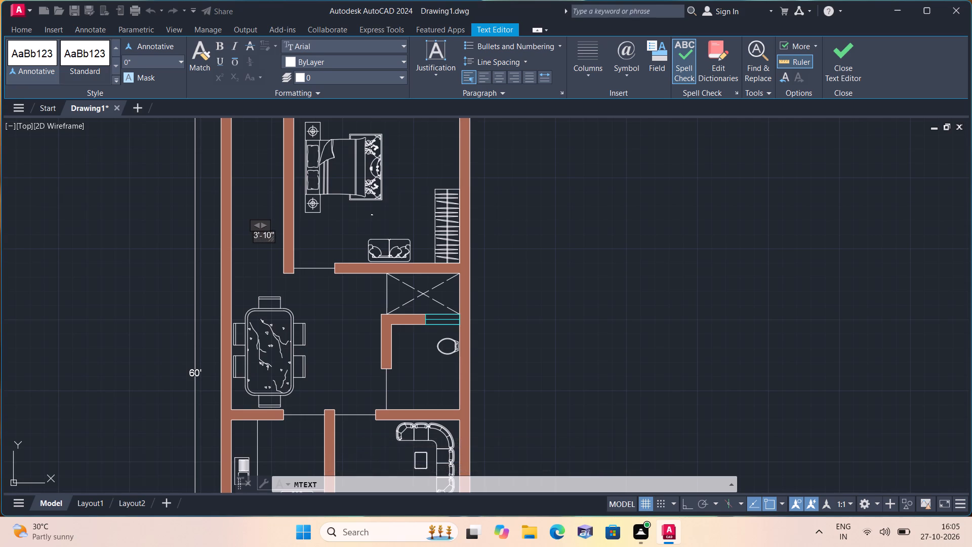
{"action": "key", "text": "w"}
{"action": "key", "text": "i"}
{"action": "type", "text": "DE"}
{"action": "key", "text": "Return"}
{"action": "key", "text": "p"}
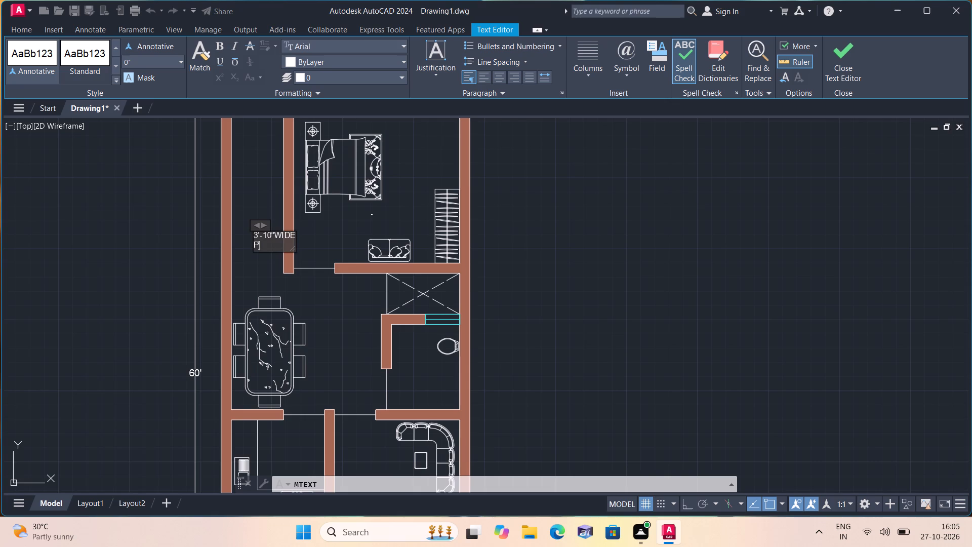
{"action": "type", "text": "ASSAGE"}
{"action": "left_click", "coordinate": [333, 289]}
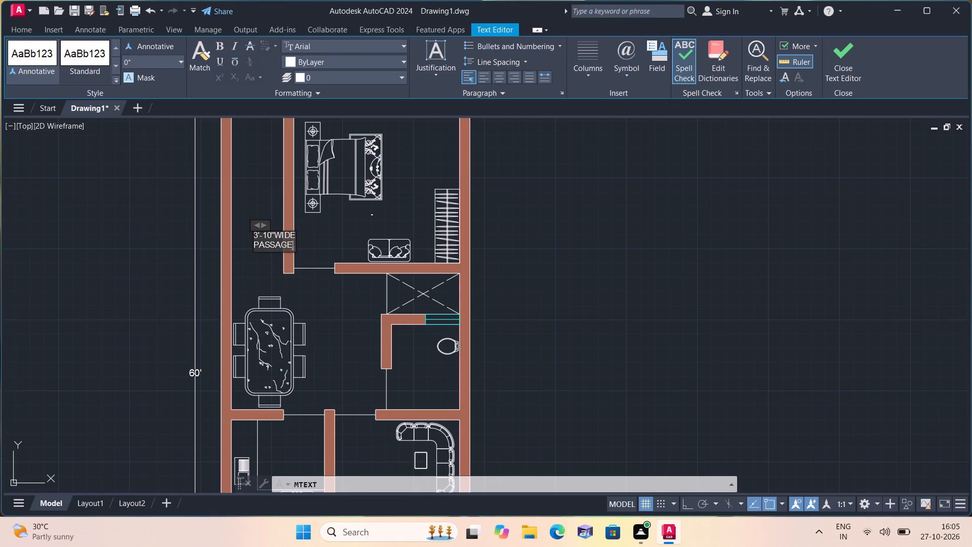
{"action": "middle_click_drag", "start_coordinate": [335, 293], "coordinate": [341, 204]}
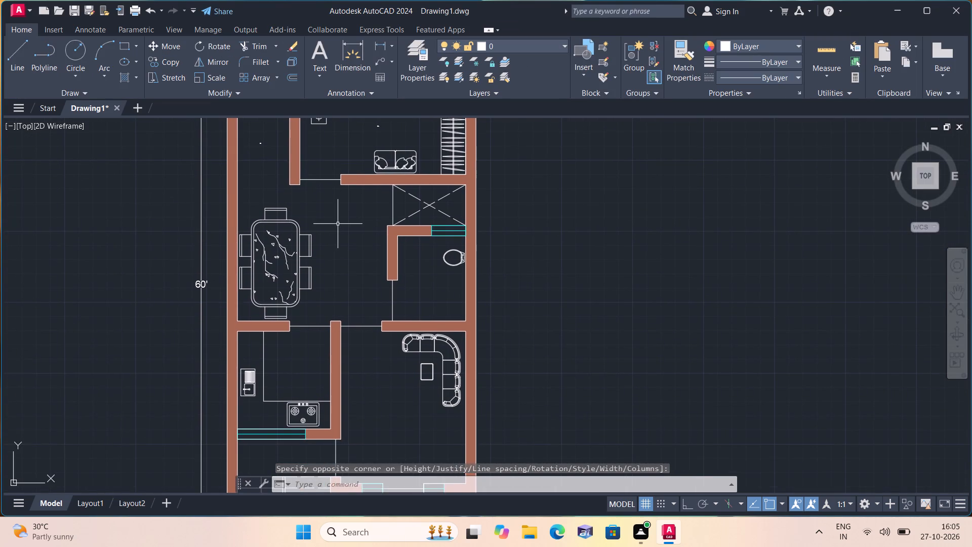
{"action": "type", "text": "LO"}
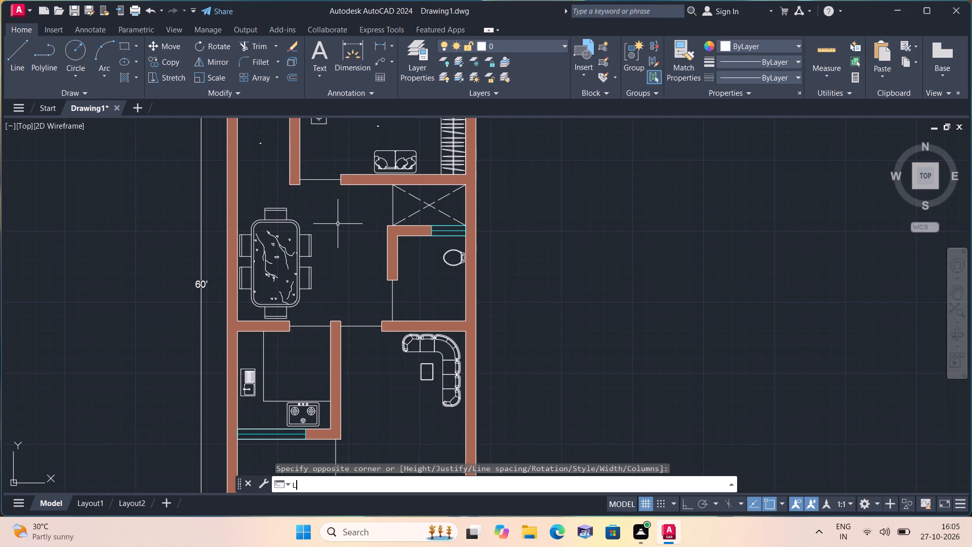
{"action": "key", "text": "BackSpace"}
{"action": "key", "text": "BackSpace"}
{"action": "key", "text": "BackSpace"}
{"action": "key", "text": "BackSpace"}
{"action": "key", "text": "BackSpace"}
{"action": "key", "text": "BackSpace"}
Add a three-line multiline text label, LOBBY/ over DINING ROOM over 10'-10"X10'-10", east of the dining table.
{"action": "key", "text": "space"}
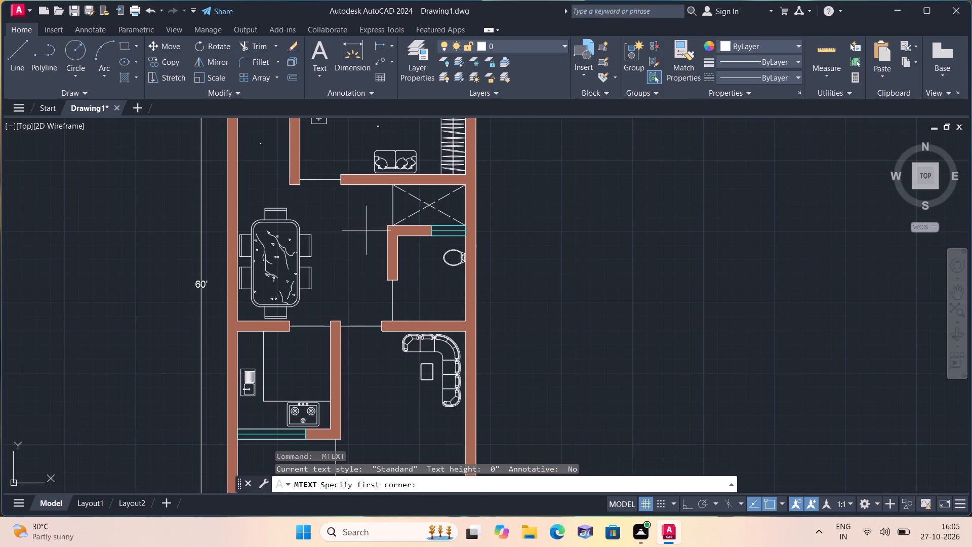
{"action": "triple_click", "coordinate": [354, 233]}
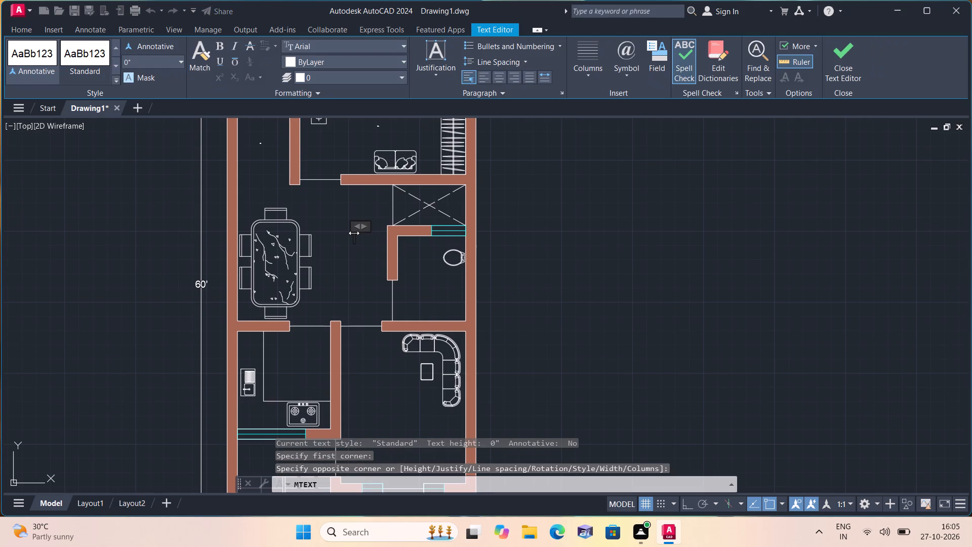
{"action": "type", "text": "LOBBY"}
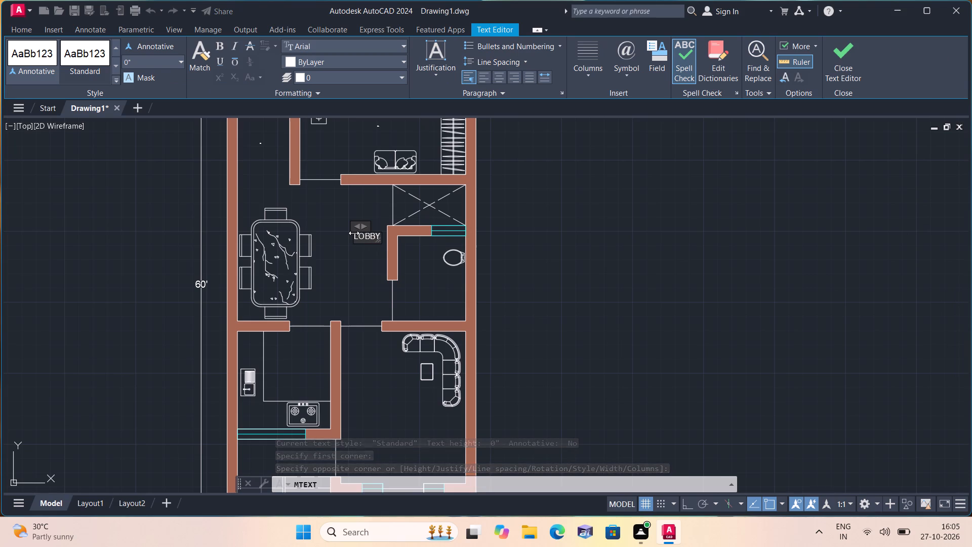
{"action": "key", "text": "slash"}
{"action": "key", "text": "Return"}
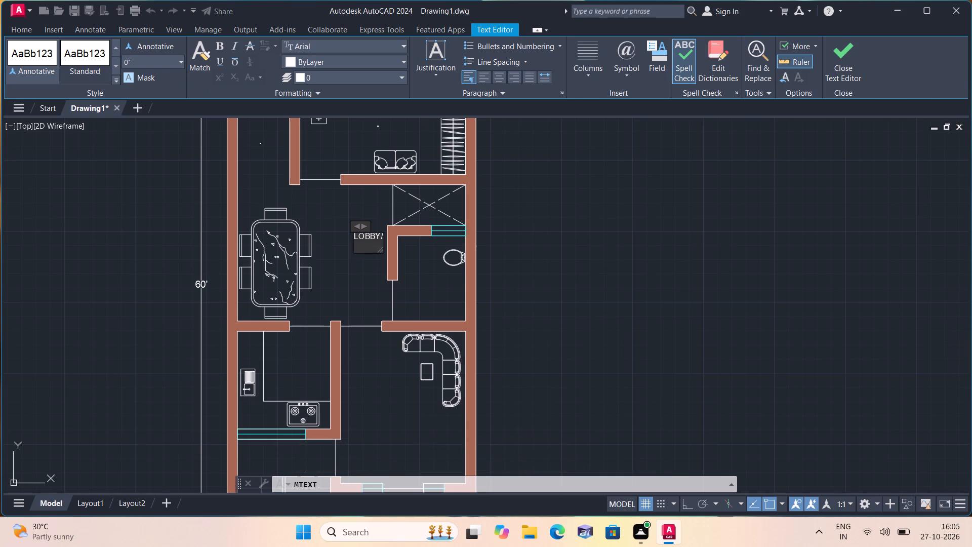
{"action": "key", "text": "l"}
{"action": "key", "text": "BackSpace"}
{"action": "key", "text": "d"}
{"action": "key", "text": "i"}
{"action": "type", "text": "NING"}
{"action": "key", "text": "space"}
{"action": "type", "text": "R"}
{"action": "type", "text": "OOM"}
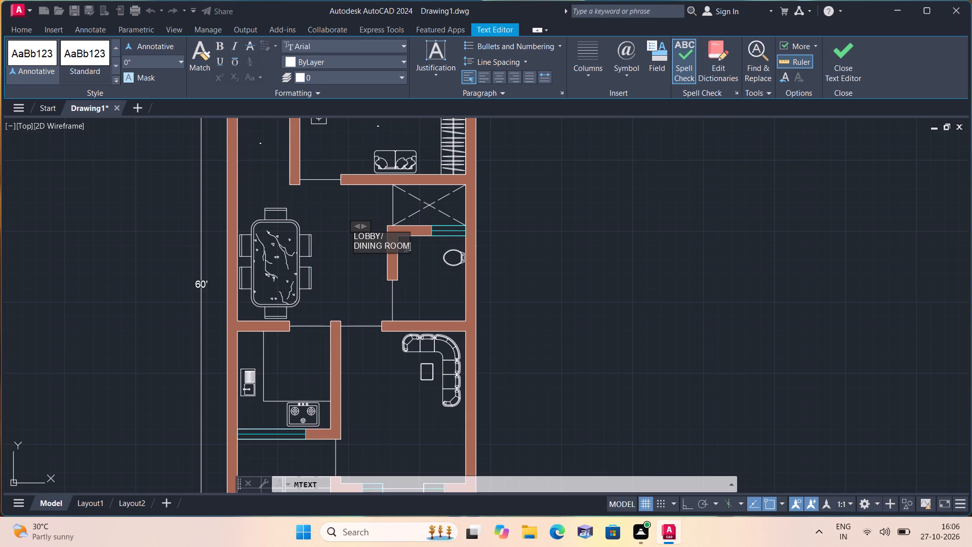
{"action": "key", "text": "Return"}
{"action": "type", "text": "10"}
{"action": "type", "text": "'-"}
{"action": "type", "text": "10"}
{"action": "key", "text": "shift+quotedbl"}
{"action": "key", "text": "x"}
{"action": "type", "text": "10'-10\""}
{"action": "left_click", "coordinate": [348, 268]}
Add a two-line multiline text label, O.T.S over 5'-0"X3'-0", in the crossed shaft north of the southern toilet.
{"action": "middle_click_drag", "start_coordinate": [339, 258], "coordinate": [274, 232]}
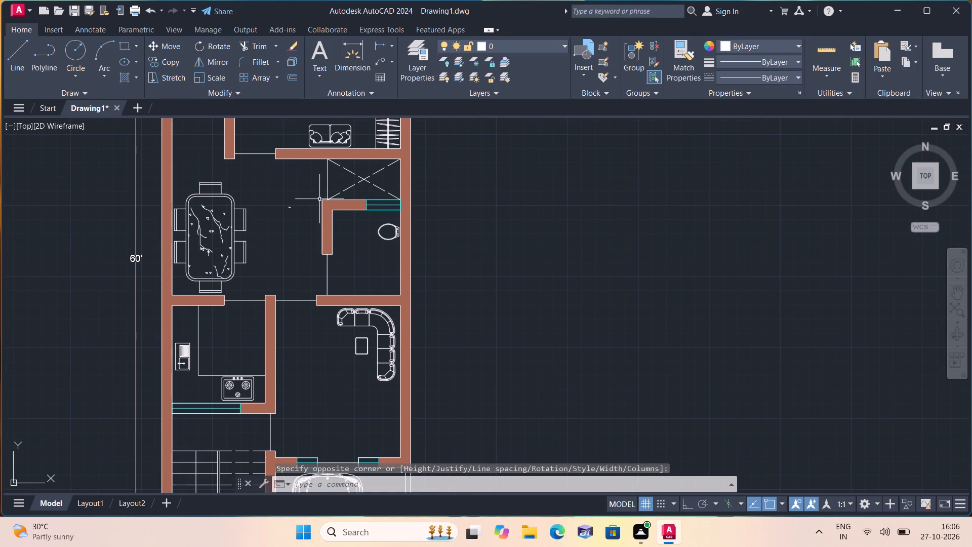
{"action": "key", "text": "space"}
{"action": "scroll", "coordinate": [331, 176], "scroll_direction": "up", "scroll_amount": 1}
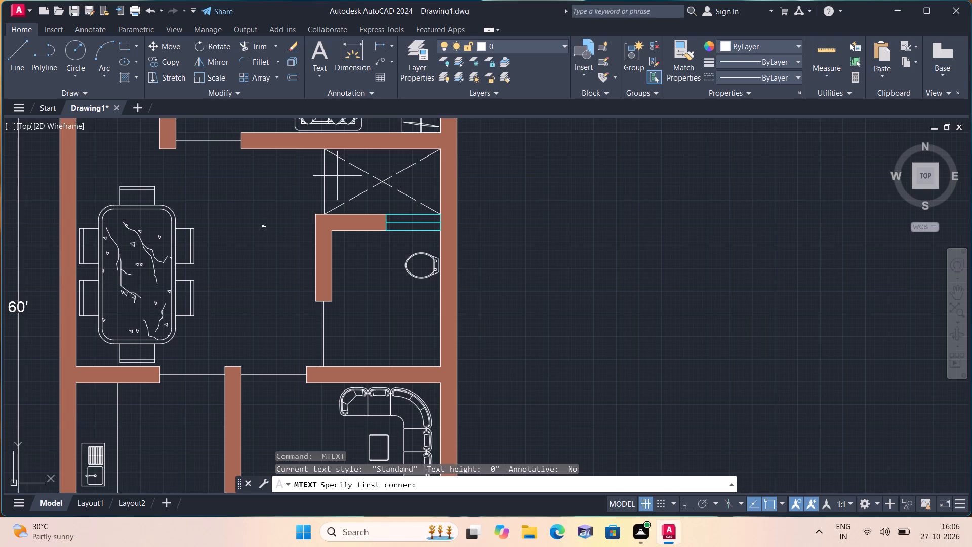
{"action": "triple_click", "coordinate": [345, 180]}
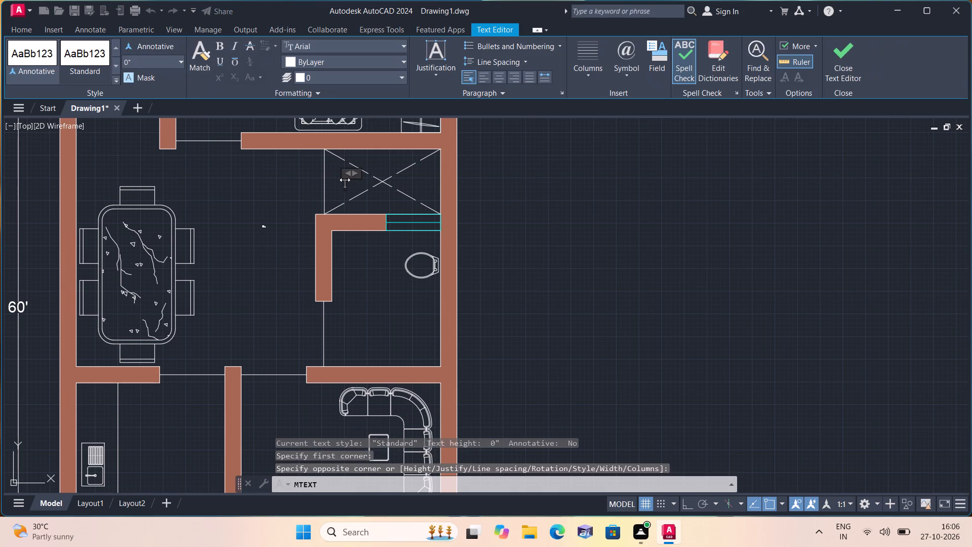
{"action": "key", "text": "o"}
{"action": "type", "text": ".T."}
{"action": "key", "text": "s"}
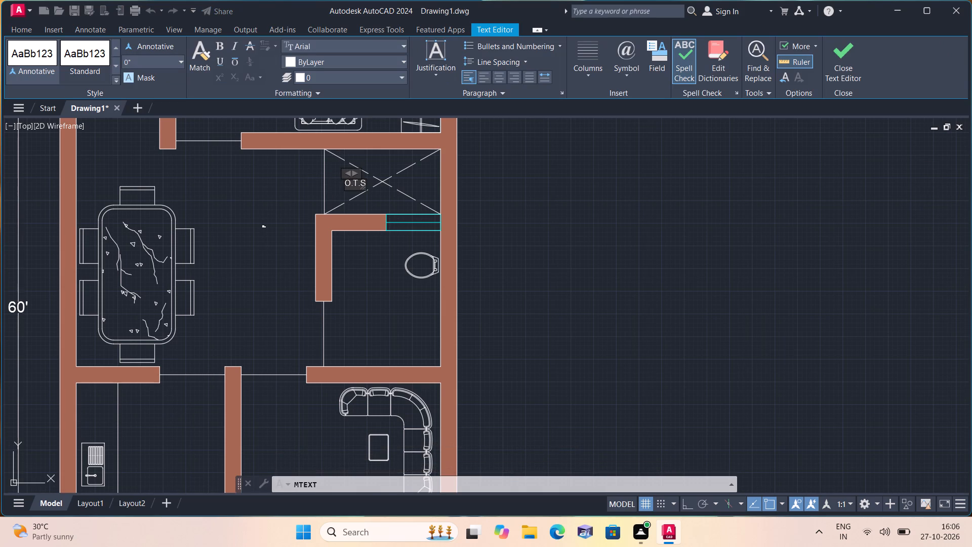
{"action": "key", "text": "Return"}
{"action": "type", "text": "5'"}
{"action": "type", "text": "-0\""}
{"action": "key", "text": "x"}
{"action": "key", "text": "3"}
{"action": "type", "text": "'-0\""}
{"action": "left_click", "coordinate": [374, 295]}
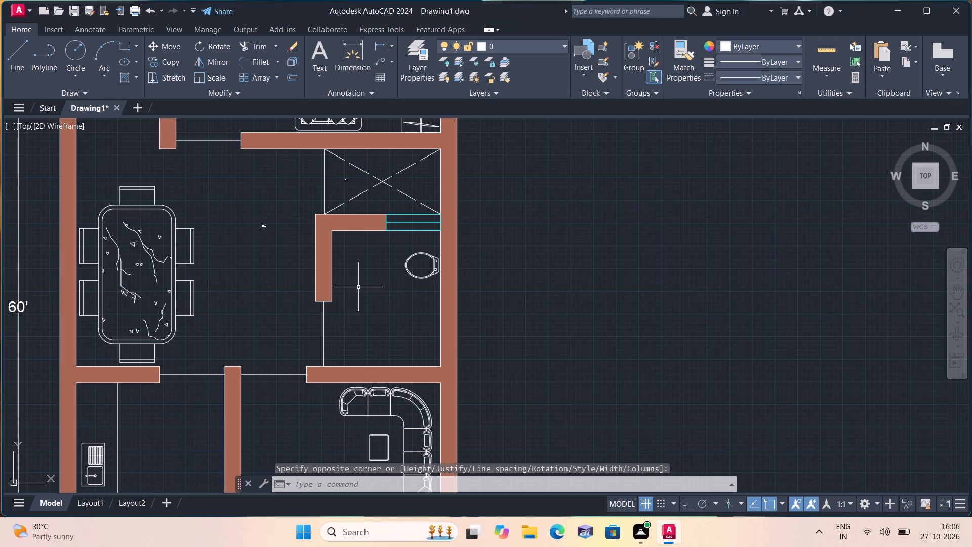
Add a two-line multiline text label, TOILET over 5'-0"X6'-8", southwest of the WC in the southern toilet.
{"action": "middle_click_drag", "start_coordinate": [401, 307], "coordinate": [352, 205]}
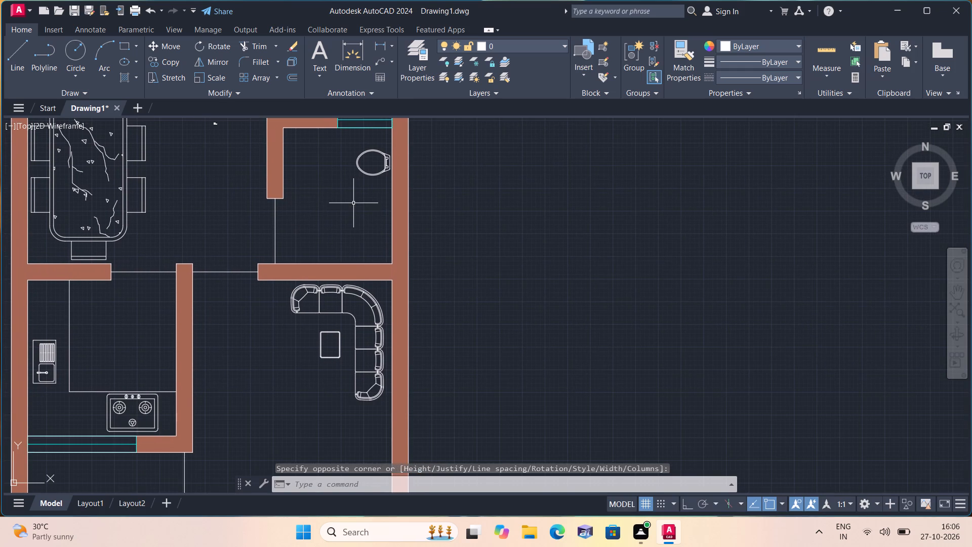
{"action": "key", "text": "space"}
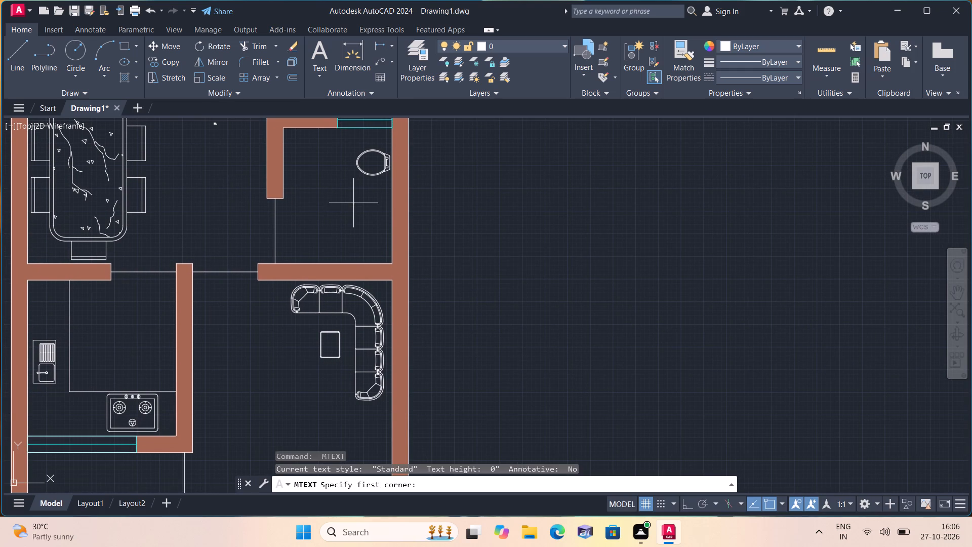
{"action": "triple_click", "coordinate": [322, 196]}
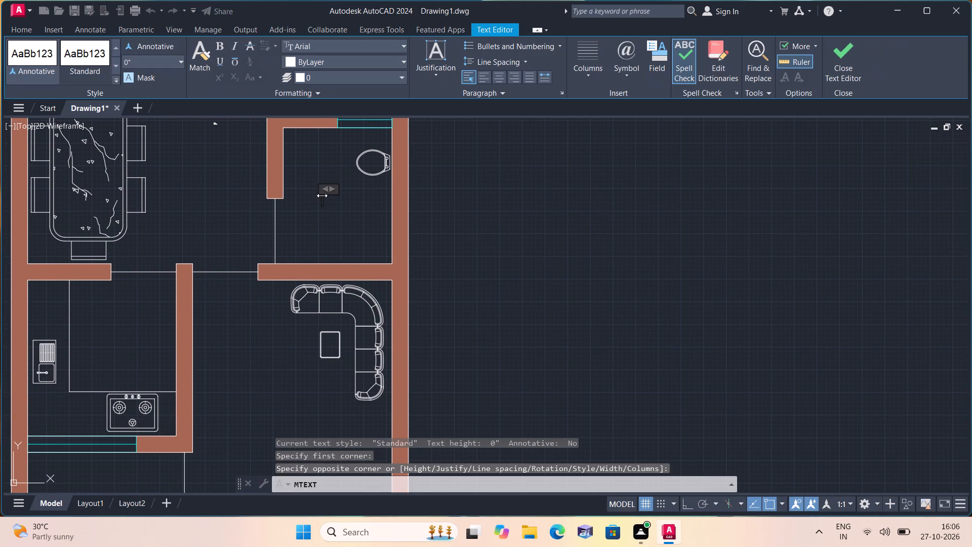
{"action": "type", "text": "TOILET"}
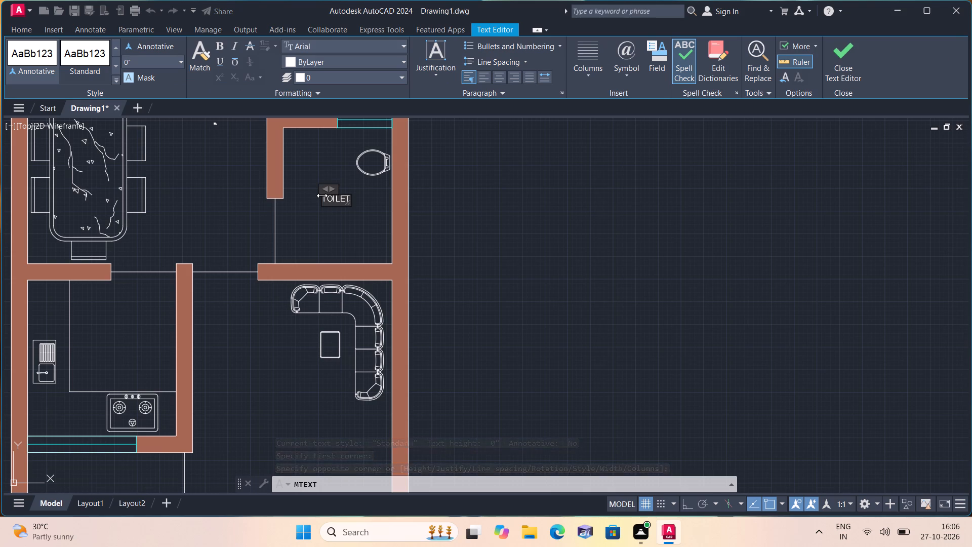
{"action": "key", "text": "Return"}
{"action": "type", "text": "5'-0\""}
{"action": "key", "text": "x"}
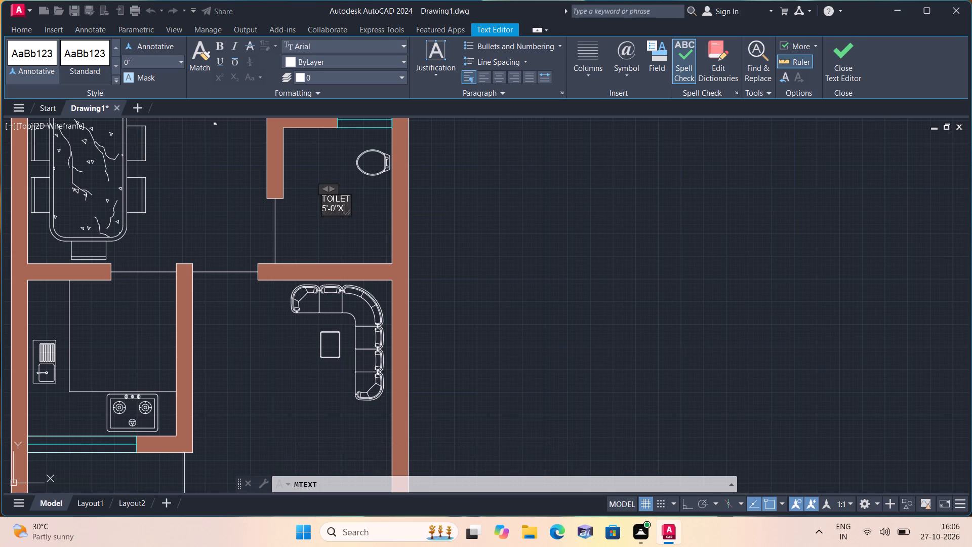
{"action": "type", "text": "6'-8"}
{"action": "key", "text": "shift+quotedbl"}
{"action": "left_click", "coordinate": [256, 321]}
Add a two-line multiline text label, KITCHEN over 6'-10"X7'-2", in the open floor between the kitchen sink and the dividing wall.
{"action": "scroll", "coordinate": [261, 342], "scroll_direction": "down", "scroll_amount": 1}
{"action": "middle_click_drag", "start_coordinate": [260, 342], "coordinate": [340, 255]}
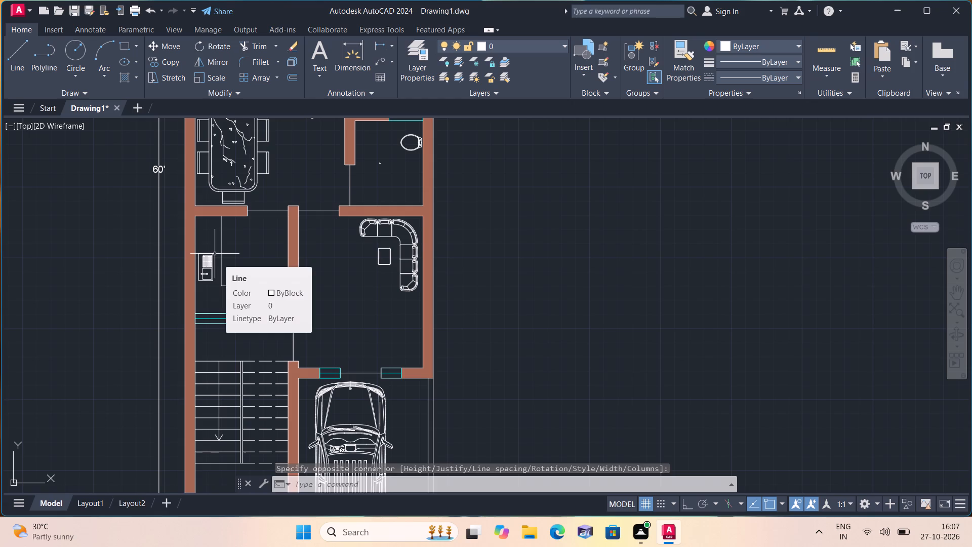
{"action": "key", "text": "space"}
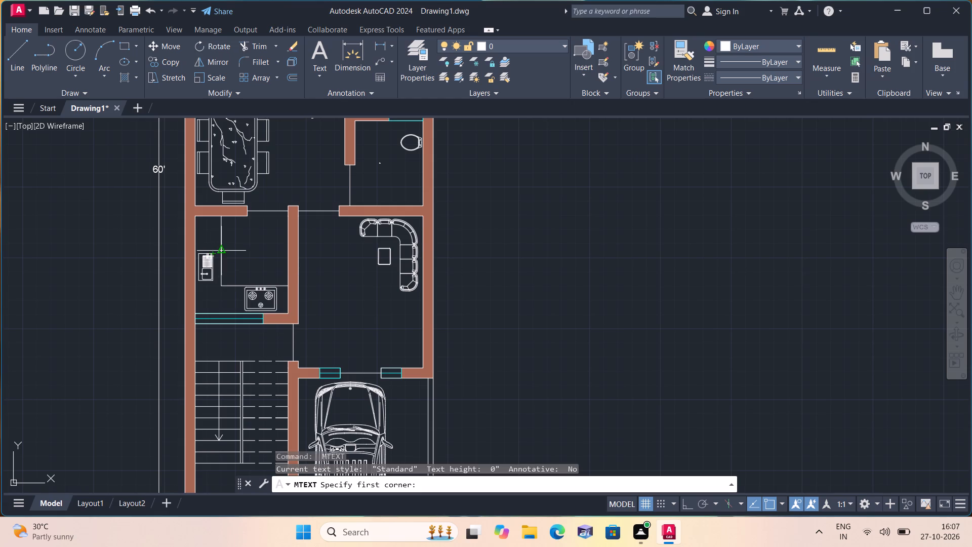
{"action": "triple_click", "coordinate": [234, 254]}
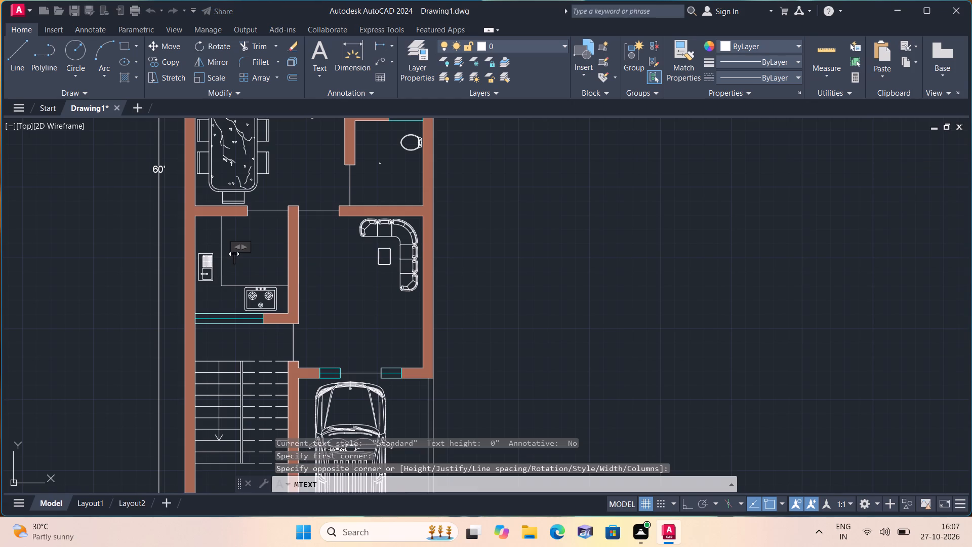
{"action": "type", "text": "KITCHE"}
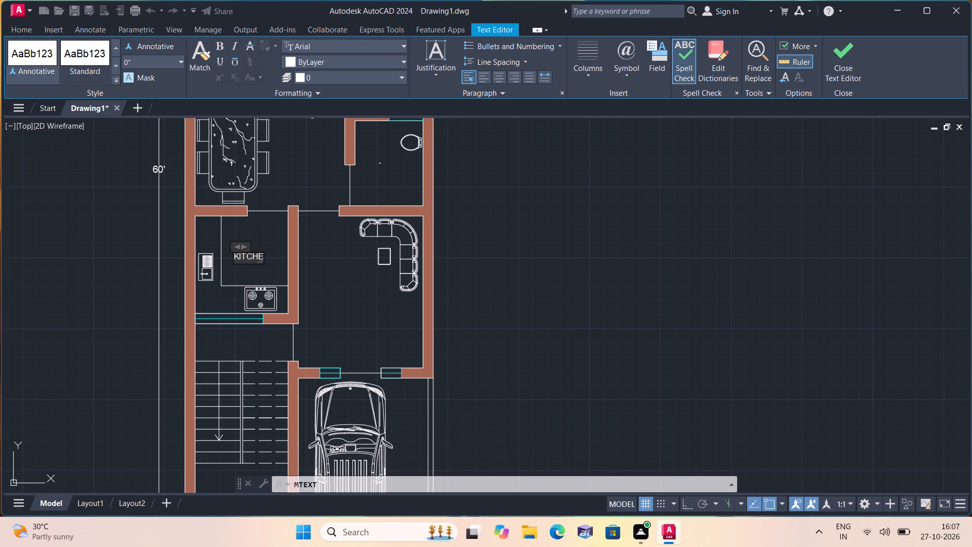
{"action": "key", "text": "n"}
{"action": "key", "text": "Return"}
{"action": "key", "text": "6"}
{"action": "key", "text": "apostrophe"}
{"action": "key", "text": "minus"}
{"action": "type", "text": "10"}
{"action": "key", "text": "shift+quotedbl"}
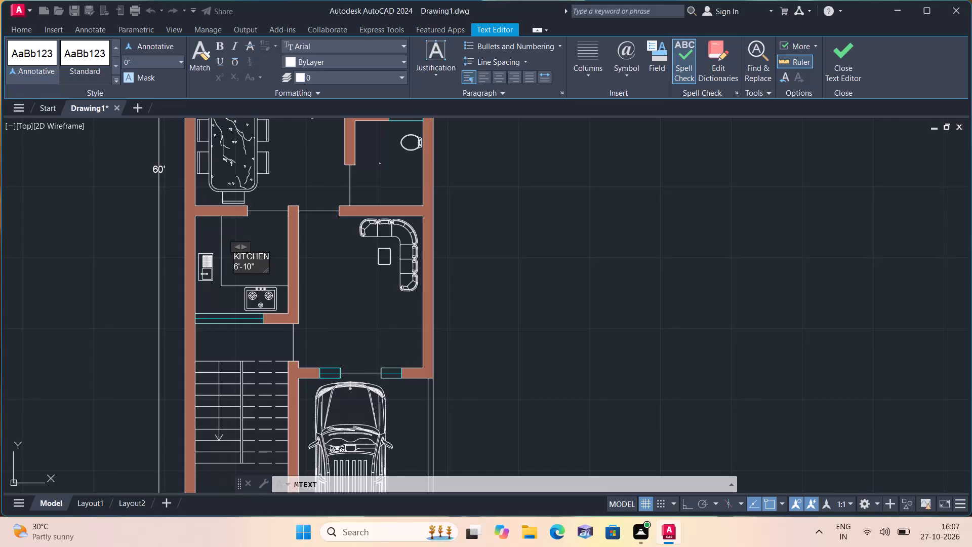
{"action": "key", "text": "x"}
{"action": "type", "text": "7'-2\""}
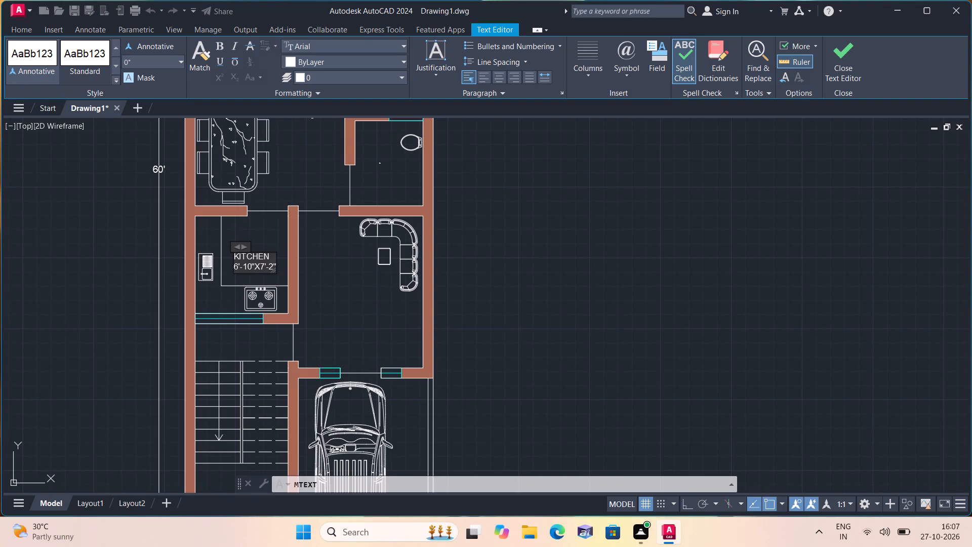
{"action": "left_click", "coordinate": [315, 257]}
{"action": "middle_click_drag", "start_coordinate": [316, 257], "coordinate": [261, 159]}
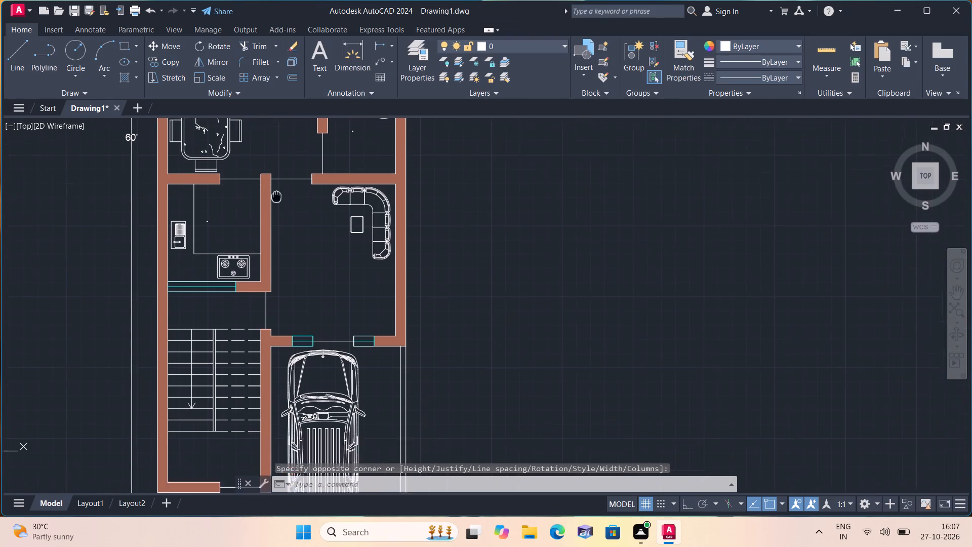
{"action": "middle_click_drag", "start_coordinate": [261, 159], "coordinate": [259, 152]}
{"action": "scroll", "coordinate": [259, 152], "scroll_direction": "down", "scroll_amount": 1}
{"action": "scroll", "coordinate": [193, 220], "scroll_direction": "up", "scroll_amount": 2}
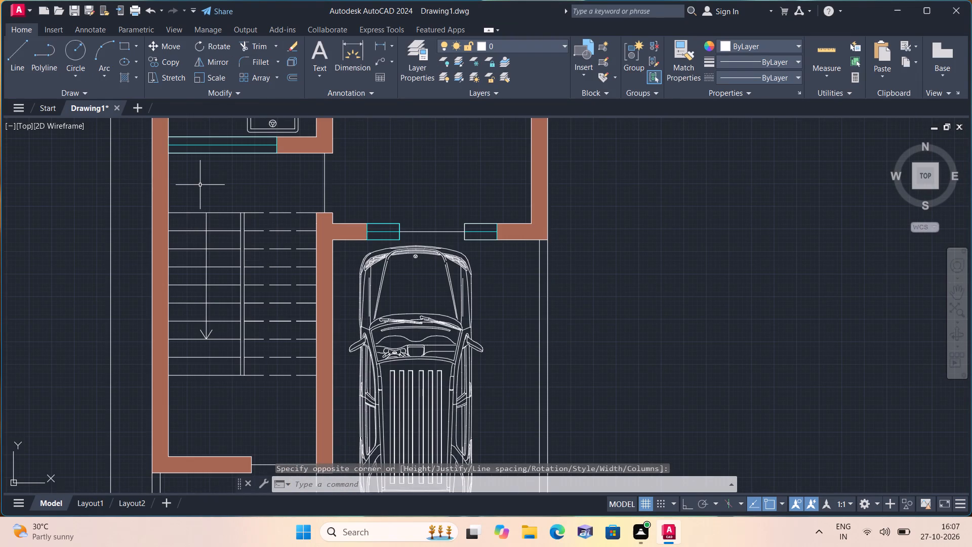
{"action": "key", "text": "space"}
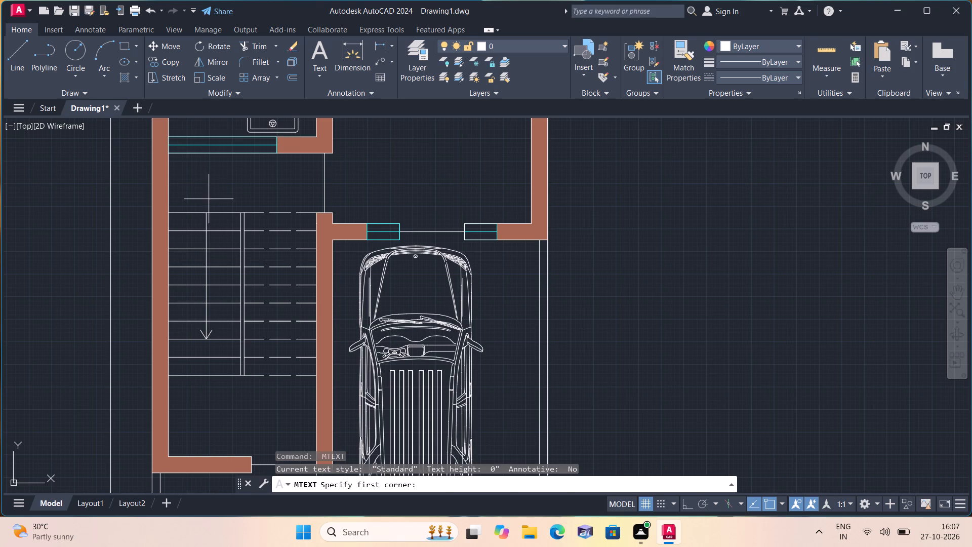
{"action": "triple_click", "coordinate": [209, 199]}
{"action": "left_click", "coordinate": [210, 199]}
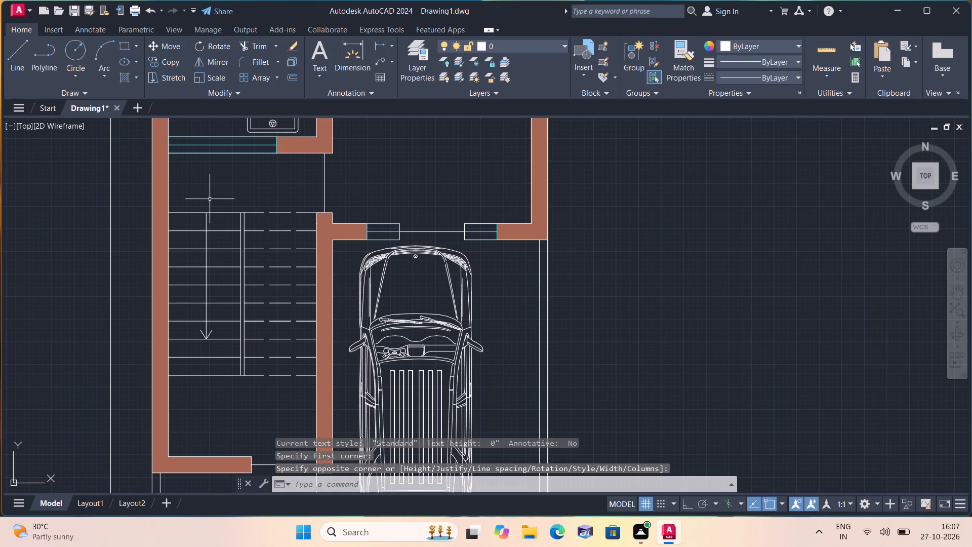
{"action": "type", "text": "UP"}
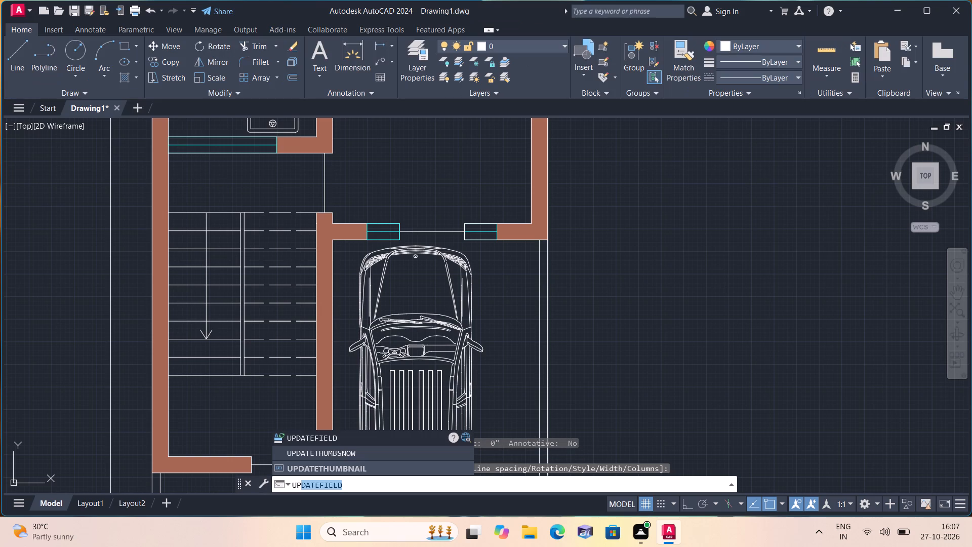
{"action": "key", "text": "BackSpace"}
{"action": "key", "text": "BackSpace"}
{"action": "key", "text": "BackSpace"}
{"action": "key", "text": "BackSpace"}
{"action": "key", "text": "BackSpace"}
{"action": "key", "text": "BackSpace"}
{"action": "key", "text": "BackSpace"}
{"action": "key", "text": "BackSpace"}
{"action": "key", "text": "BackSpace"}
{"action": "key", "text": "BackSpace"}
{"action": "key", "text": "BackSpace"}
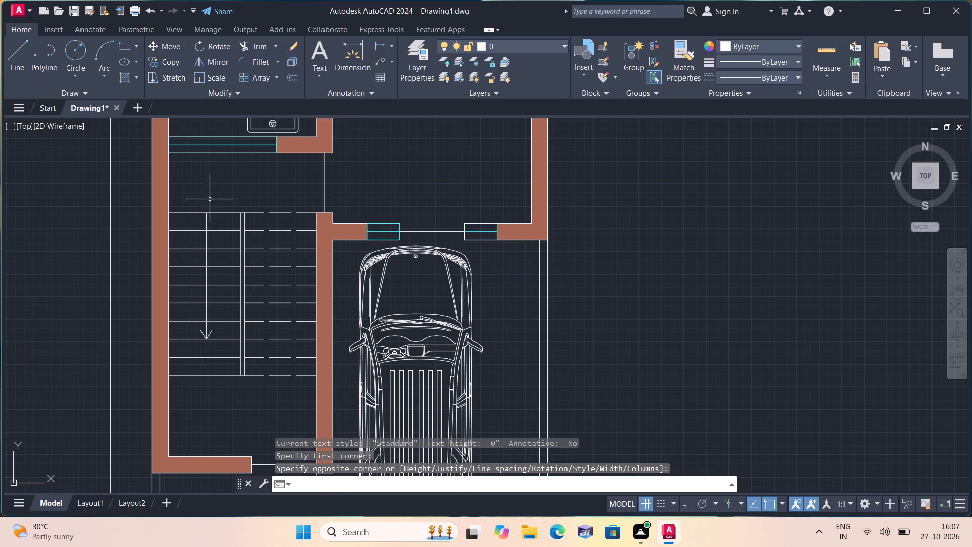
Add a multiline text label, UP, just north of the staircase's direction arrow.
{"action": "key", "text": "m"}
{"action": "type", "text": "T"}
{"action": "key", "text": "space"}
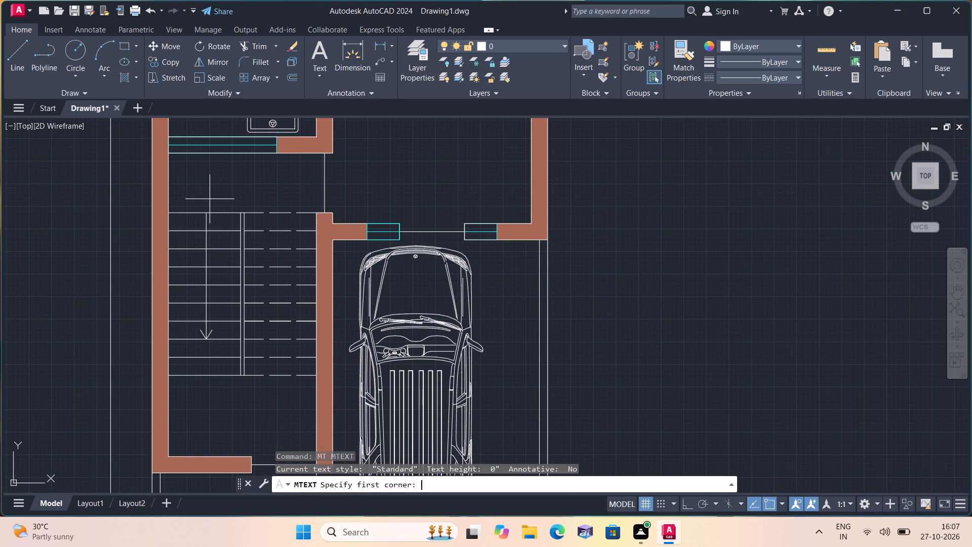
{"action": "triple_click", "coordinate": [202, 197]}
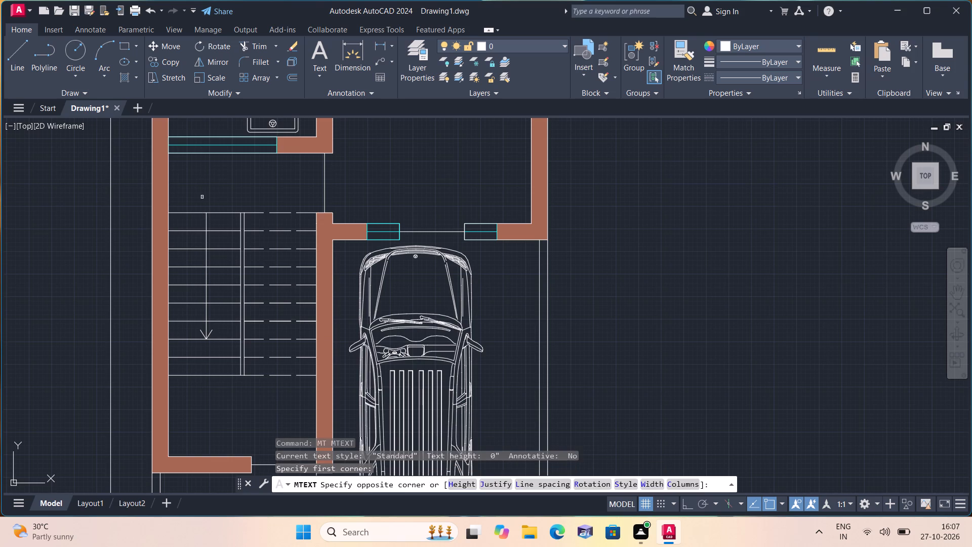
{"action": "left_click", "coordinate": [202, 197]}
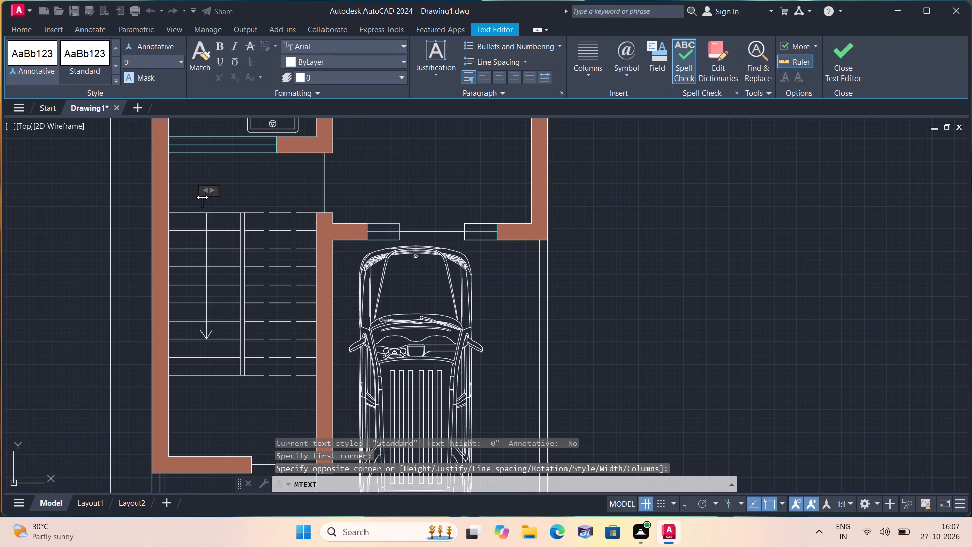
{"action": "type", "text": "UP"}
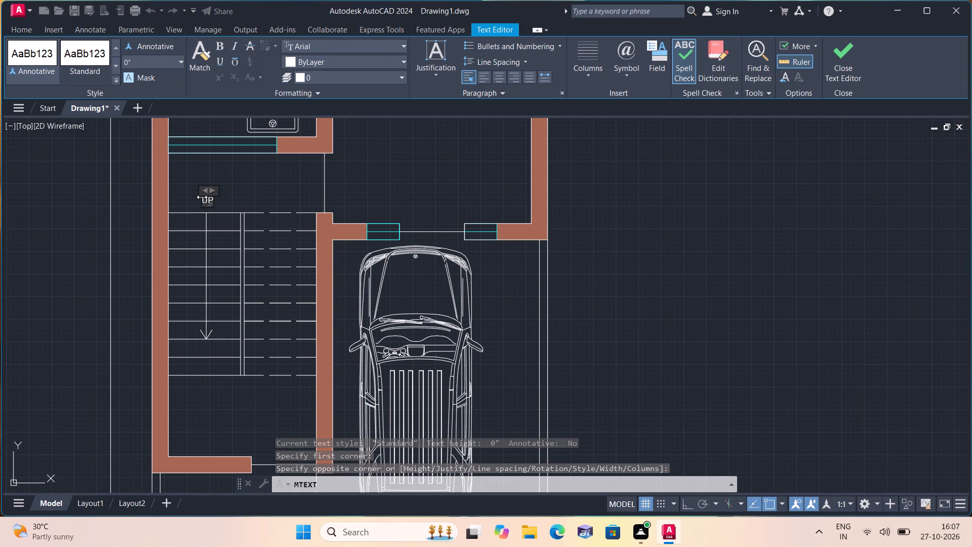
{"action": "left_click", "coordinate": [270, 184]}
Add a three-line multiline text label, DRAWING over ROOM over 9'-0"X11'-2", in the open floor north of the car porch.
{"action": "scroll", "coordinate": [266, 187], "scroll_direction": "down", "scroll_amount": 1}
{"action": "middle_click_drag", "start_coordinate": [262, 189], "coordinate": [249, 201]}
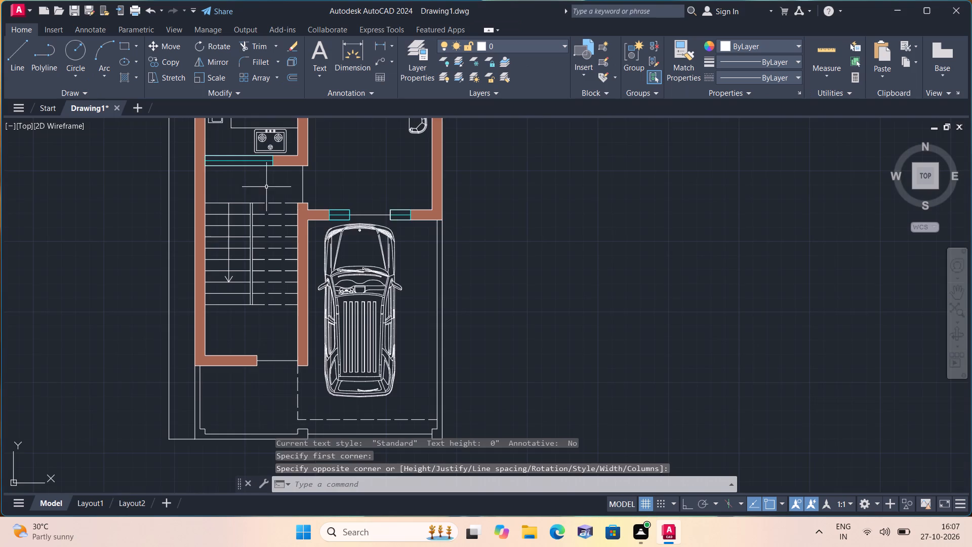
{"action": "middle_click_drag", "start_coordinate": [249, 201], "coordinate": [217, 223]}
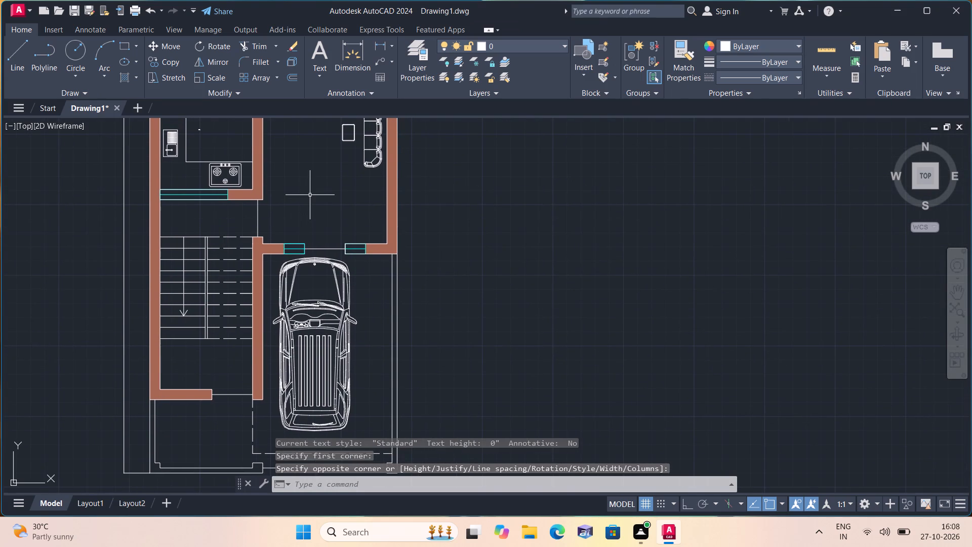
{"action": "key", "text": "space"}
{"action": "triple_click", "coordinate": [310, 195]}
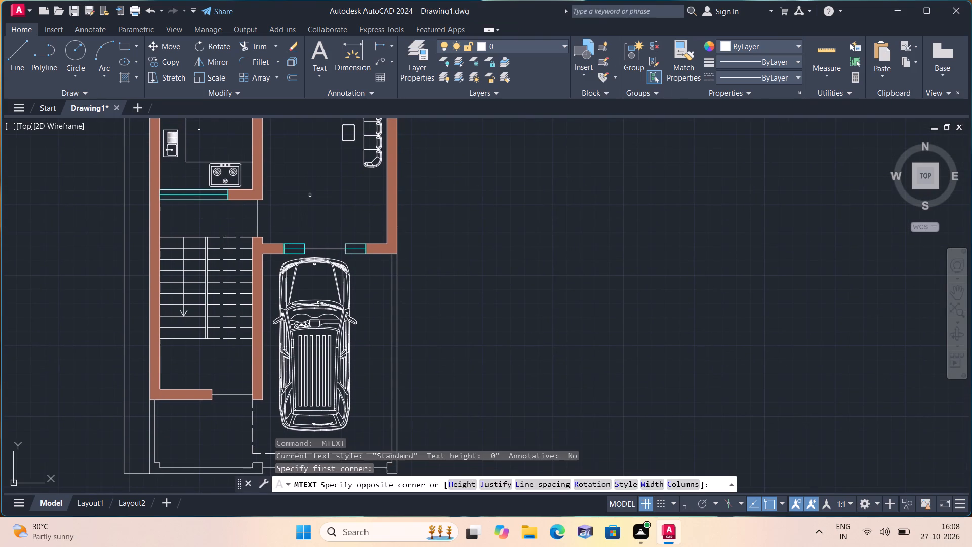
{"action": "left_click", "coordinate": [310, 195]}
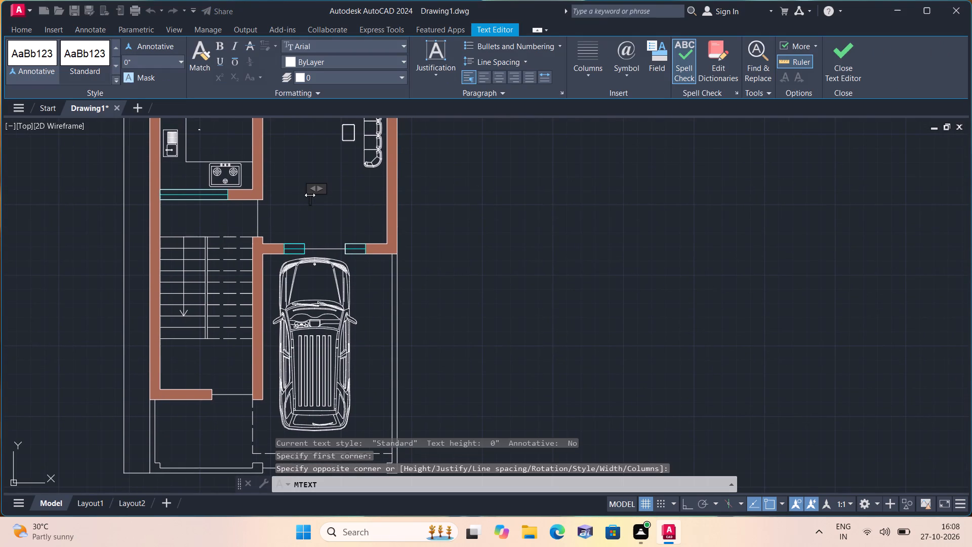
{"action": "type", "text": "DRAW"}
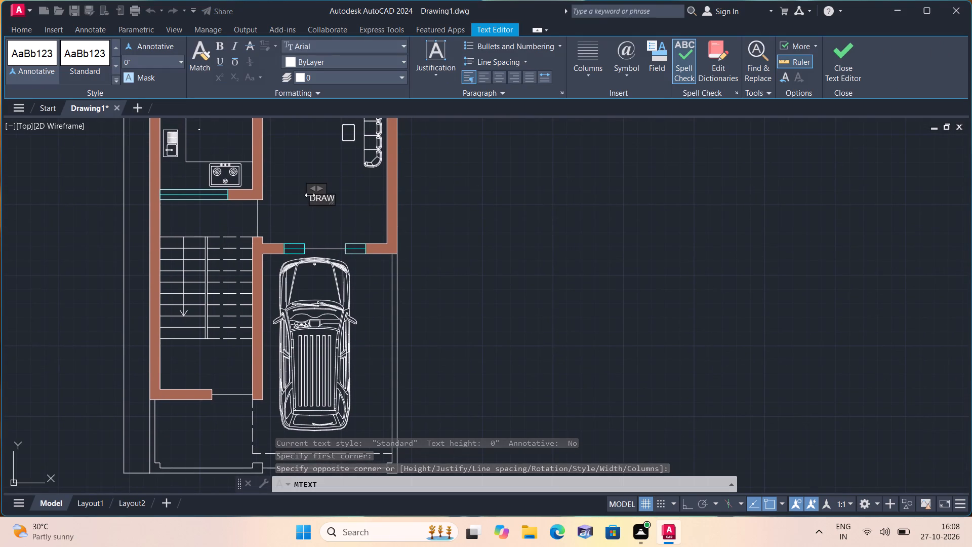
{"action": "type", "text": "ING"}
{"action": "key", "text": "Return"}
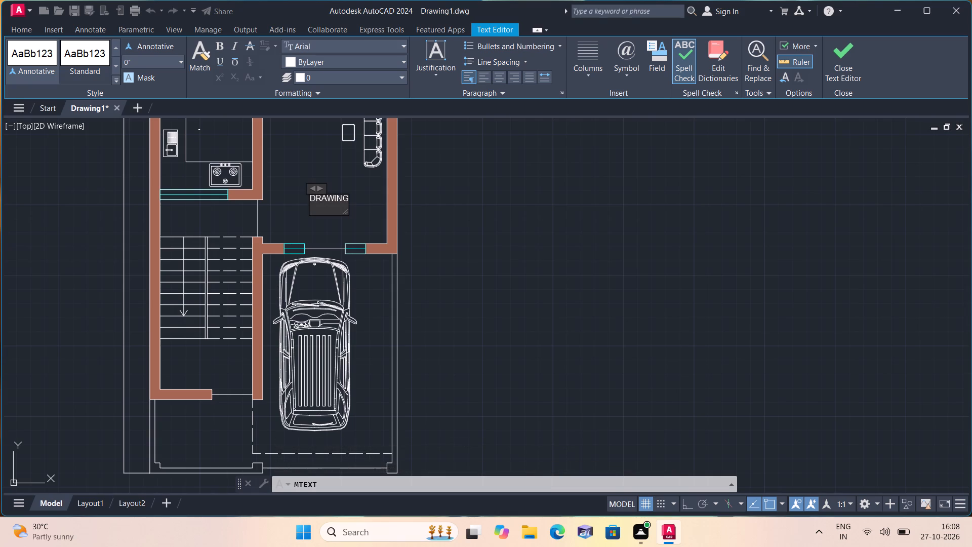
{"action": "type", "text": "ROOM"}
{"action": "key", "text": "Return"}
{"action": "type", "text": "9'"}
{"action": "key", "text": "minus"}
{"action": "type", "text": "0\""}
{"action": "key", "text": "x"}
{"action": "type", "text": "11'-2\""}
{"action": "left_click", "coordinate": [202, 354]}
Add a two-line multiline text label, STAIR CASE over 6'-10"X14'-0", in the open space south of the stair treads.
{"action": "middle_click_drag", "start_coordinate": [192, 360], "coordinate": [121, 279]}
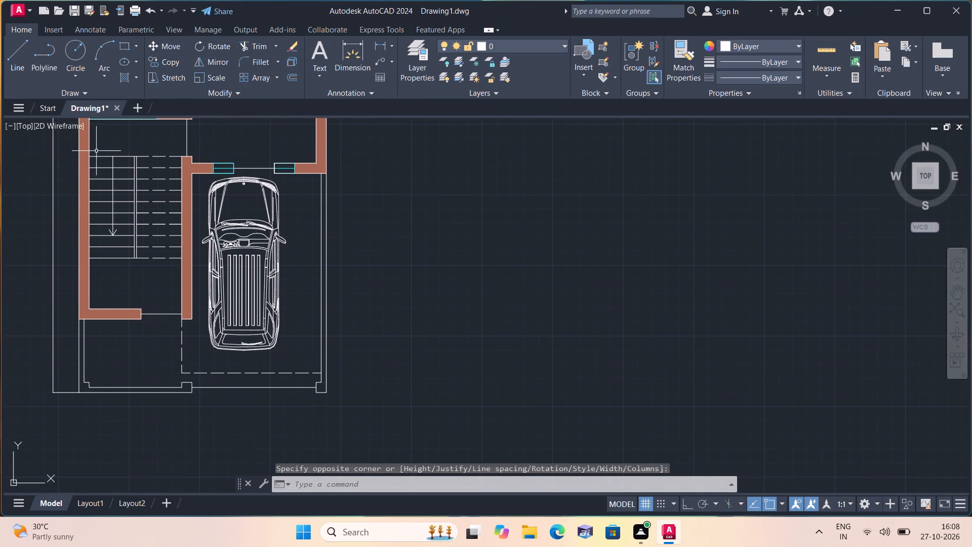
{"action": "scroll", "coordinate": [151, 294], "scroll_direction": "up", "scroll_amount": 1}
{"action": "middle_click_drag", "start_coordinate": [185, 309], "coordinate": [238, 201]}
{"action": "scroll", "coordinate": [238, 201], "scroll_direction": "down", "scroll_amount": 2}
{"action": "scroll", "coordinate": [237, 204], "scroll_direction": "up", "scroll_amount": 1}
{"action": "middle_click_drag", "start_coordinate": [236, 203], "coordinate": [247, 224]}
{"action": "scroll", "coordinate": [241, 212], "scroll_direction": "down", "scroll_amount": 1}
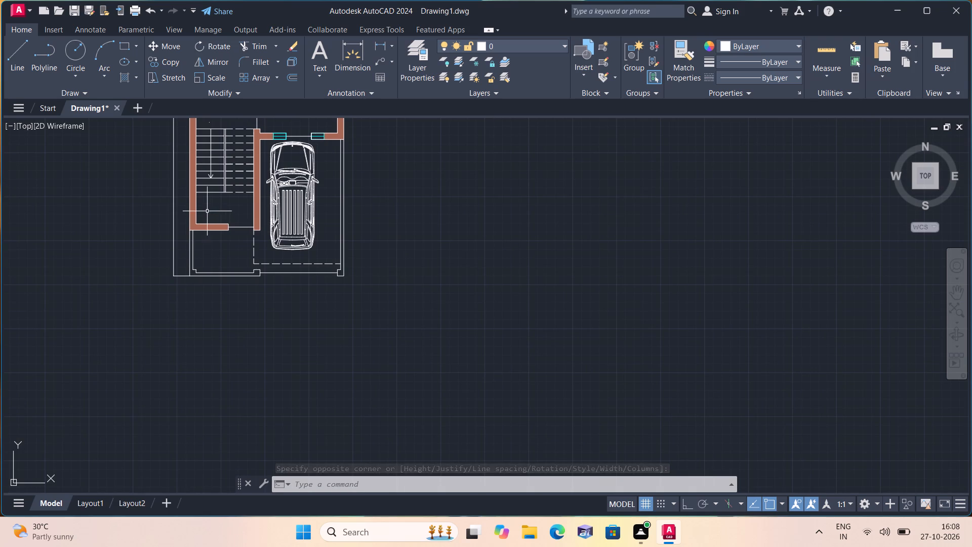
{"action": "key", "text": "space"}
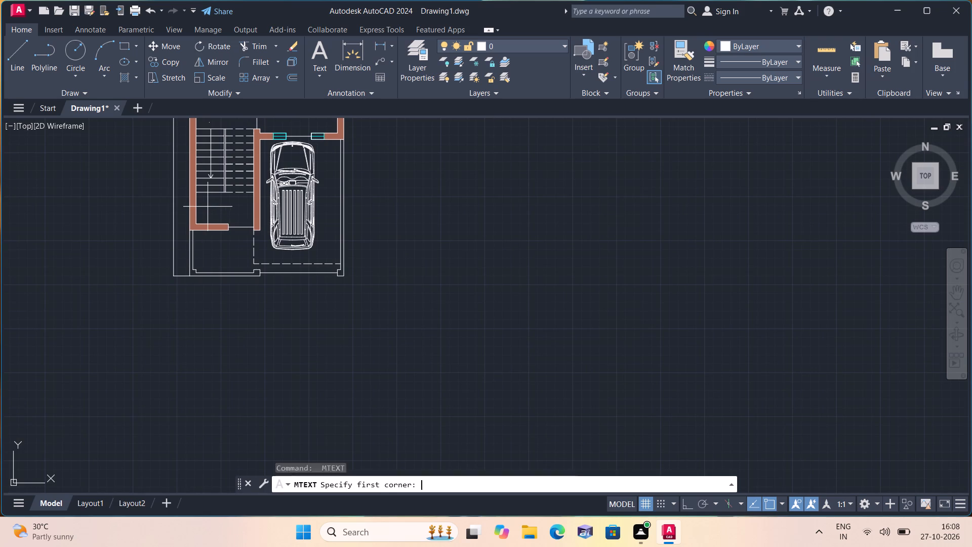
{"action": "left_click", "coordinate": [208, 207]}
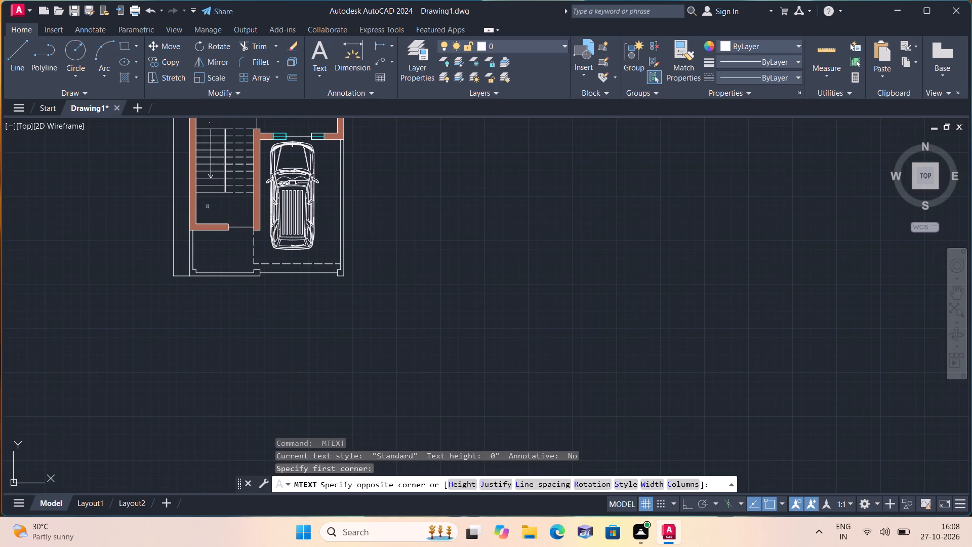
{"action": "double_click", "coordinate": [208, 207]}
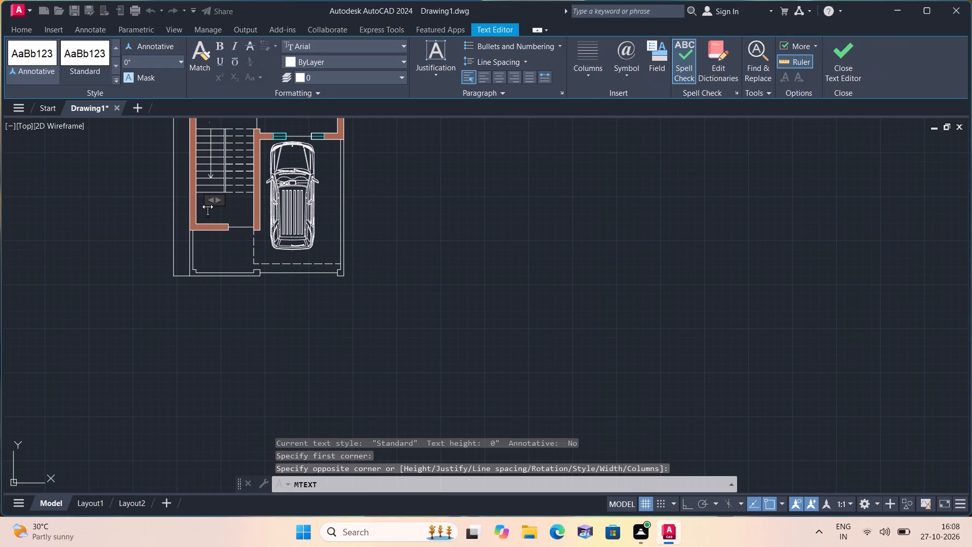
{"action": "key", "text": "s"}
{"action": "type", "text": "TA"}
{"action": "type", "text": "IR CASE"}
{"action": "key", "text": "Return"}
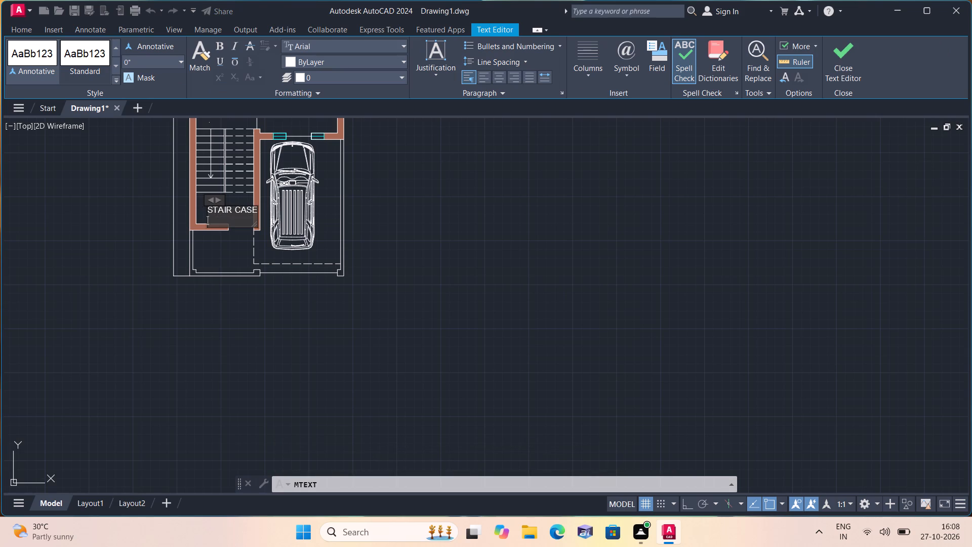
{"action": "type", "text": "6'"}
{"action": "type", "text": "-10"}
{"action": "key", "text": "shift+quotedbl"}
{"action": "key", "text": "x"}
{"action": "type", "text": "14'-"}
{"action": "key", "text": "0"}
{"action": "key", "text": "shift+quotedbl"}
{"action": "left_click", "coordinate": [234, 245]}
Add a two-line multiline text label, 4'-8"WIDE over FRONT SET BACK, in the open strip south of the staircase wall.
{"action": "middle_click_drag", "start_coordinate": [234, 245], "coordinate": [243, 210]}
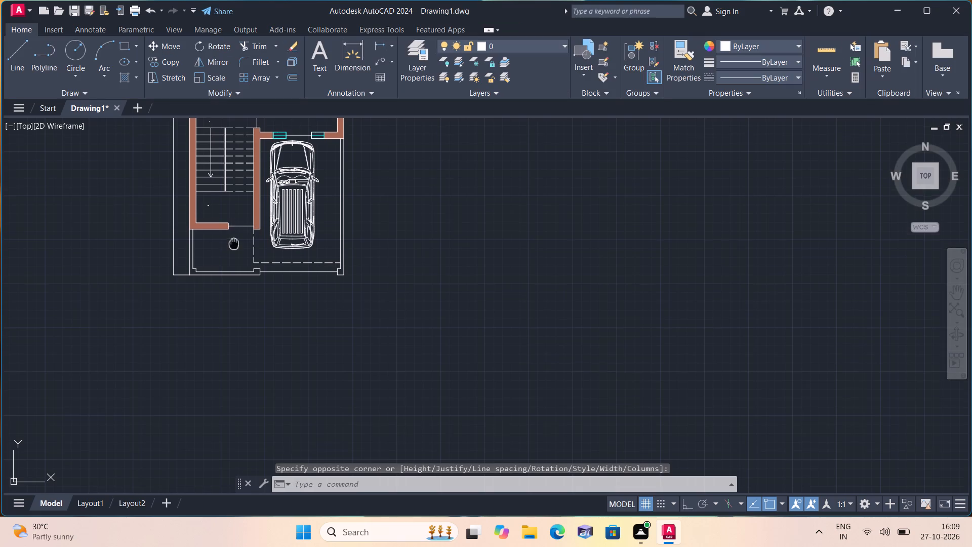
{"action": "middle_click_drag", "start_coordinate": [243, 210], "coordinate": [255, 194]}
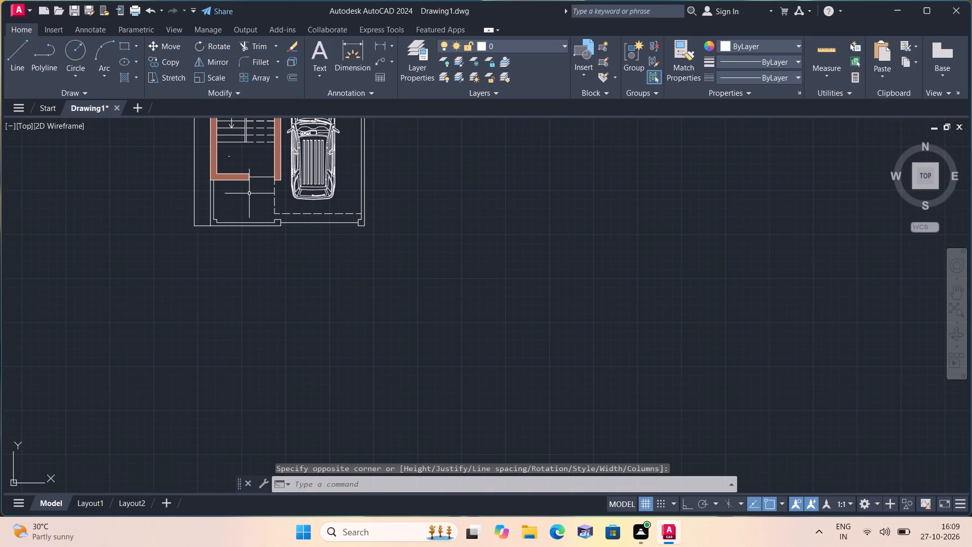
{"action": "key", "text": "space"}
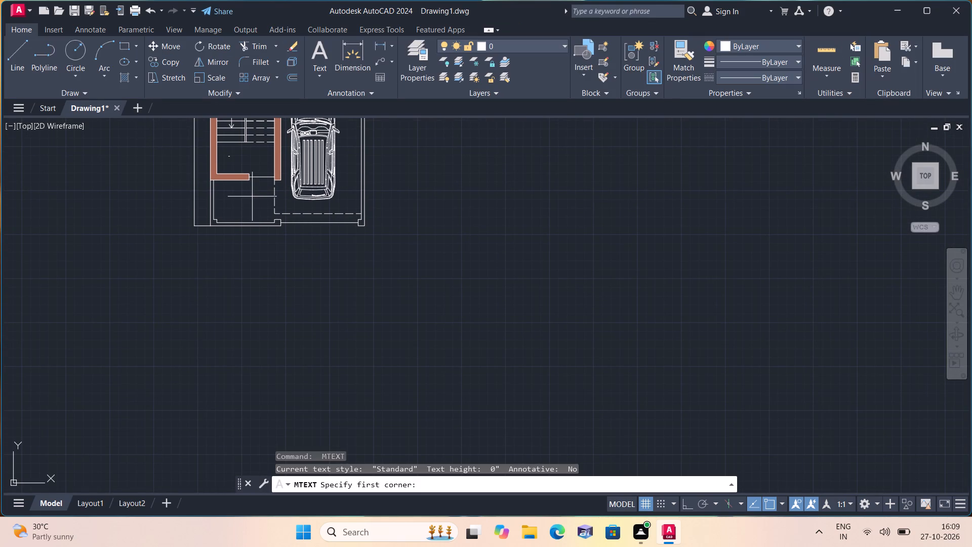
{"action": "triple_click", "coordinate": [227, 205]}
{"action": "left_click", "coordinate": [227, 205]}
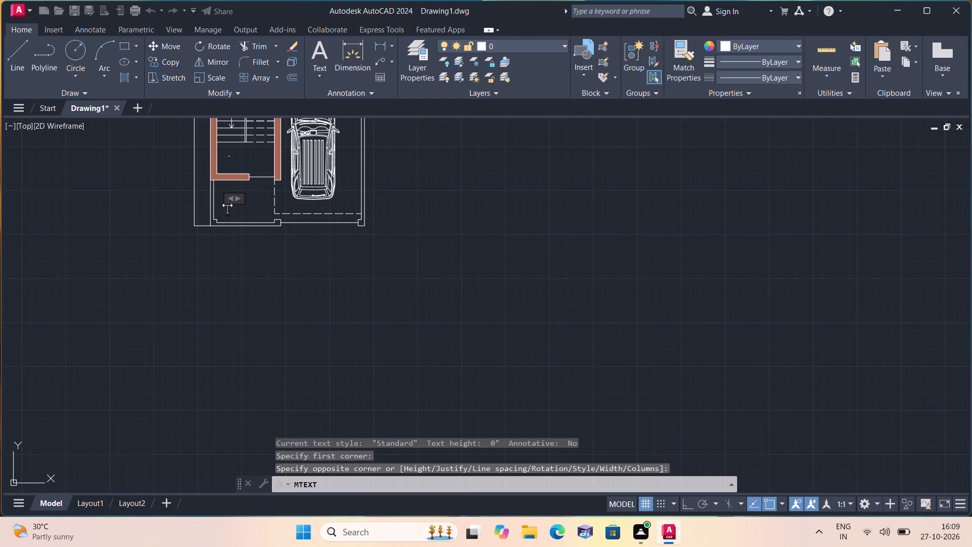
{"action": "type", "text": "4'"}
{"action": "key", "text": "minus"}
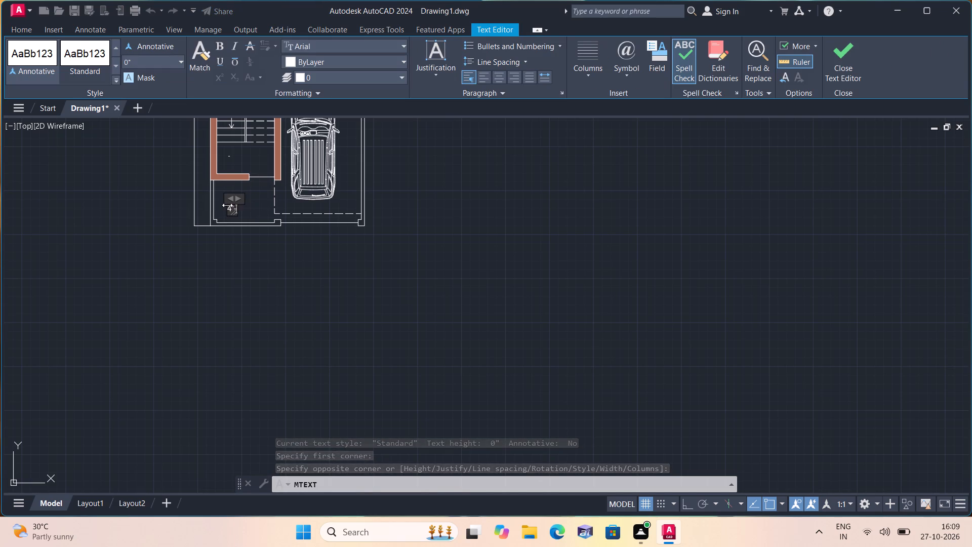
{"action": "key", "text": "8"}
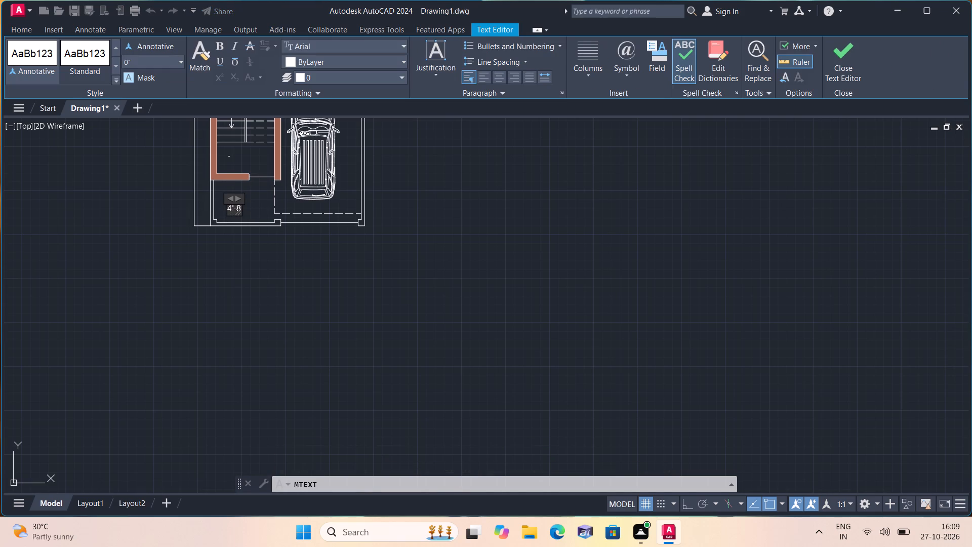
{"action": "key", "text": "shift+quotedbl"}
{"action": "key", "text": "w"}
{"action": "key", "text": "i"}
{"action": "type", "text": "DE"}
{"action": "key", "text": "Return"}
{"action": "type", "text": "FR"}
{"action": "type", "text": "ONT"}
{"action": "key", "text": "space"}
{"action": "type", "text": "SET"}
{"action": "key", "text": "space"}
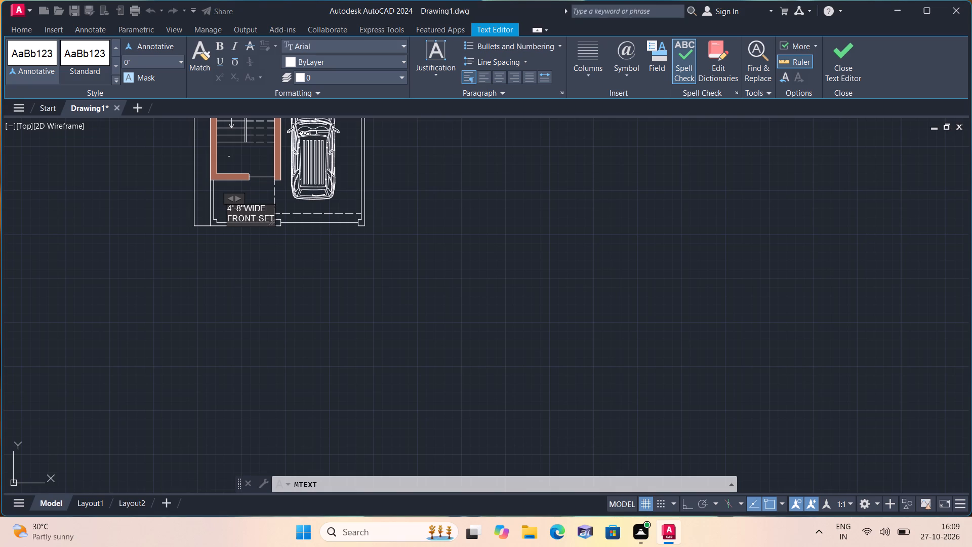
{"action": "type", "text": "BAC"}
{"action": "key", "text": "k"}
{"action": "left_click", "coordinate": [259, 246]}
Add a two-line multiline text label, MAIN over ENTRANCE, between the dashed line south of the car and the front boundary.
{"action": "scroll", "coordinate": [259, 246], "scroll_direction": "up", "scroll_amount": 1}
{"action": "middle_click_drag", "start_coordinate": [239, 248], "coordinate": [146, 247]}
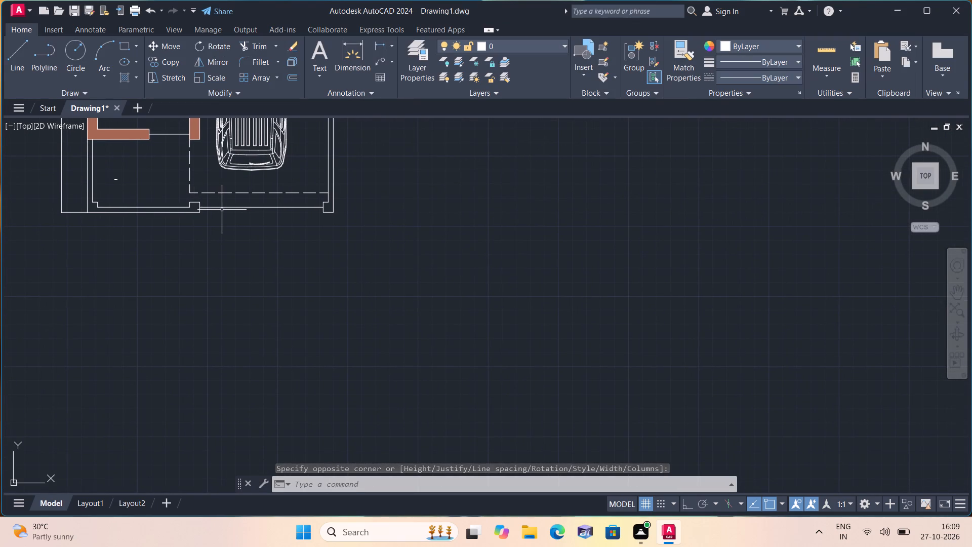
{"action": "key", "text": "space"}
{"action": "scroll", "coordinate": [222, 210], "scroll_direction": "up", "scroll_amount": 3}
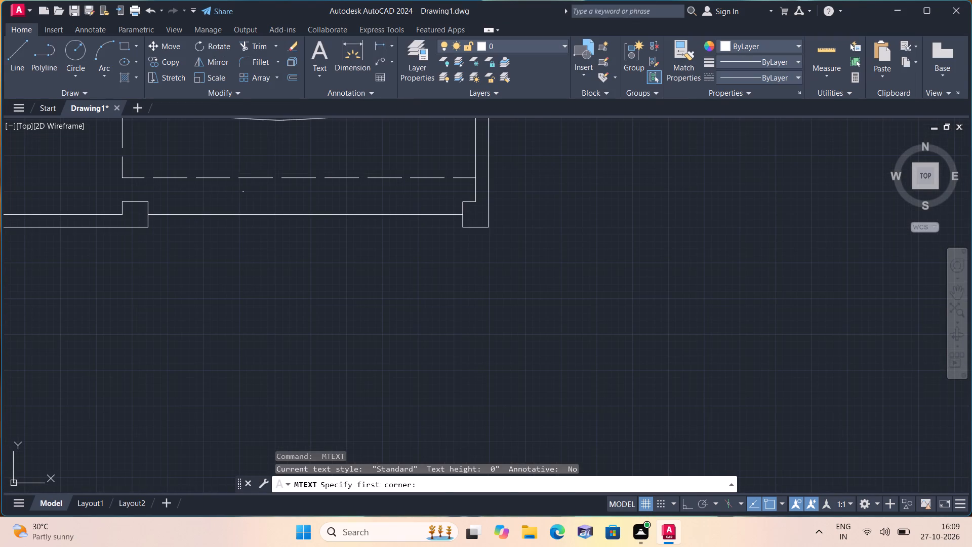
{"action": "triple_click", "coordinate": [255, 199]}
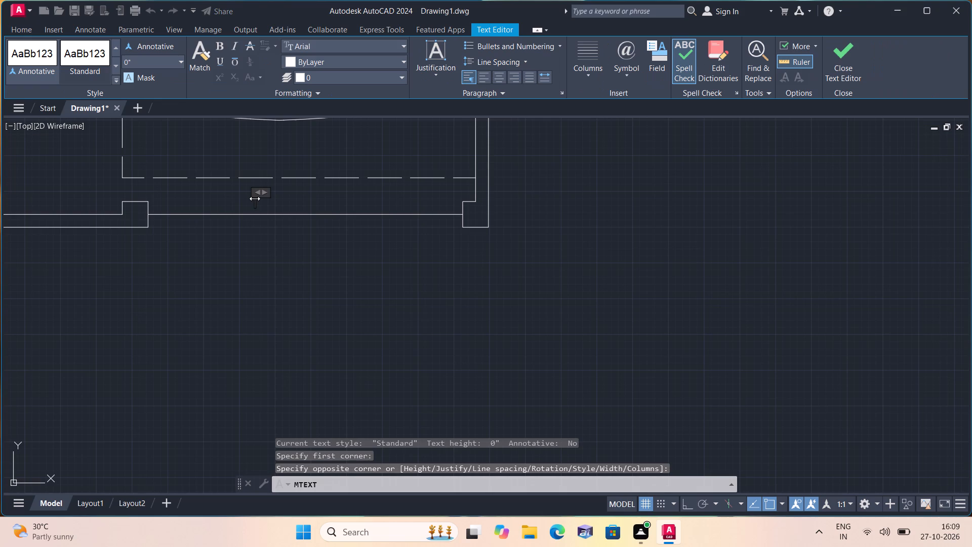
{"action": "key", "text": "m"}
{"action": "type", "text": "AIN"}
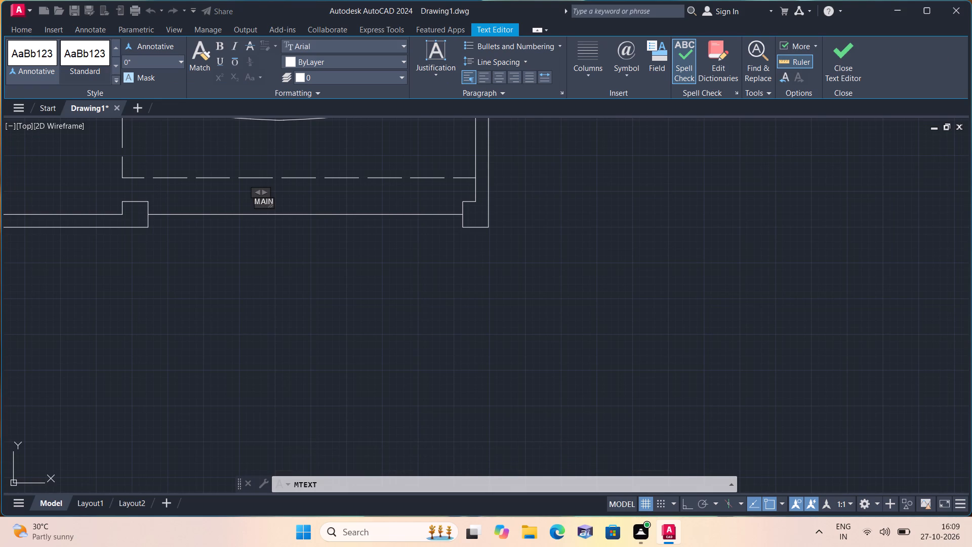
{"action": "key", "text": "Return"}
{"action": "type", "text": "ENTR"}
{"action": "type", "text": "ANCE"}
{"action": "left_click", "coordinate": [261, 237]}
Select all multiline text labels similar to MAIN ENTRANCE and set their text height to 6".
{"action": "scroll", "coordinate": [279, 193], "scroll_direction": "up", "scroll_amount": 2}
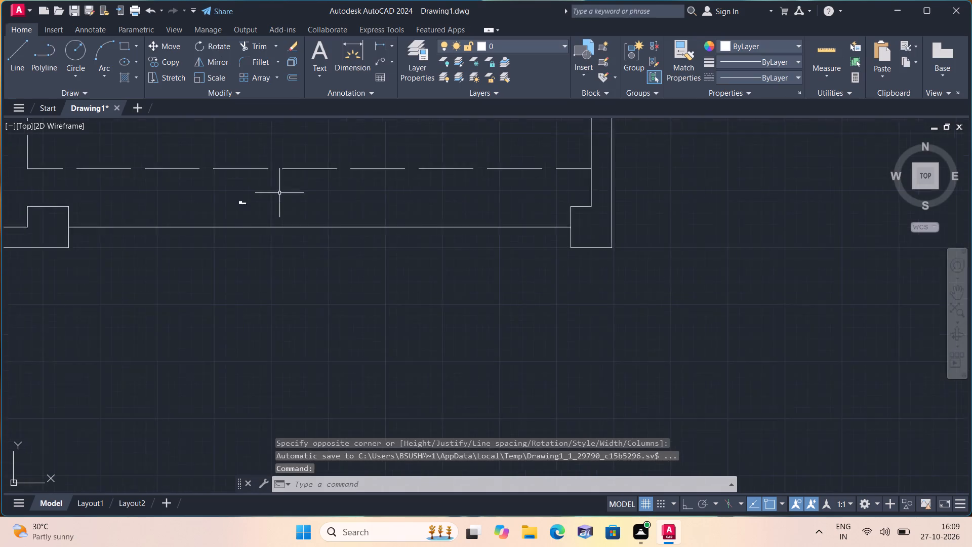
{"action": "scroll", "coordinate": [279, 193], "scroll_direction": "up", "scroll_amount": 1}
{"action": "left_click_drag", "start_coordinate": [253, 246], "coordinate": [249, 243]}
{"action": "left_click", "coordinate": [142, 203]}
{"action": "right_click", "coordinate": [143, 202]}
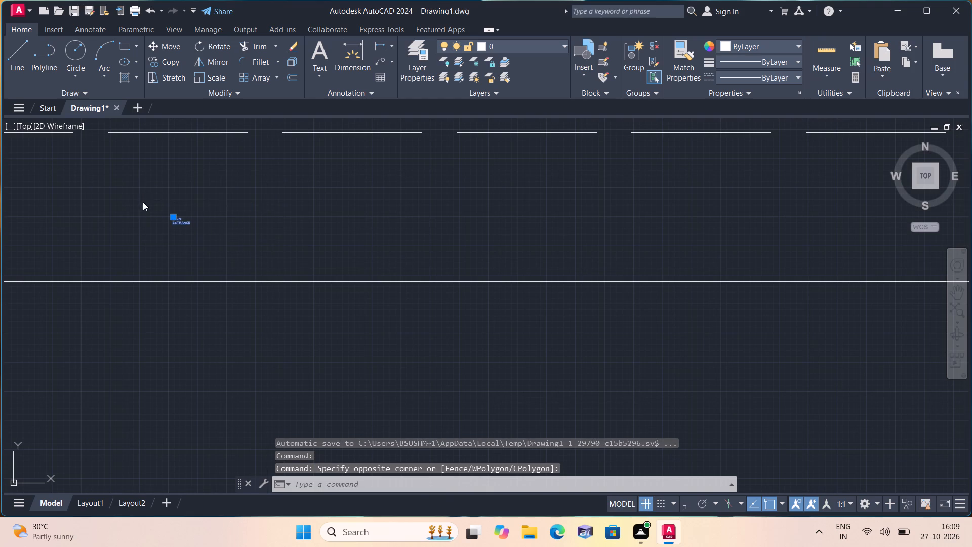
{"action": "left_click", "coordinate": [188, 401]}
{"action": "right_click", "coordinate": [191, 366]}
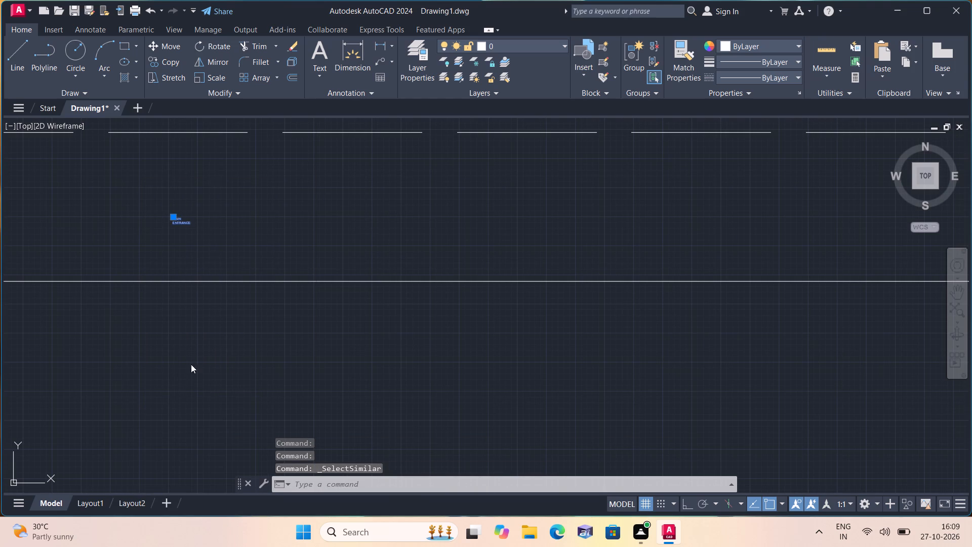
{"action": "left_click", "coordinate": [214, 344]}
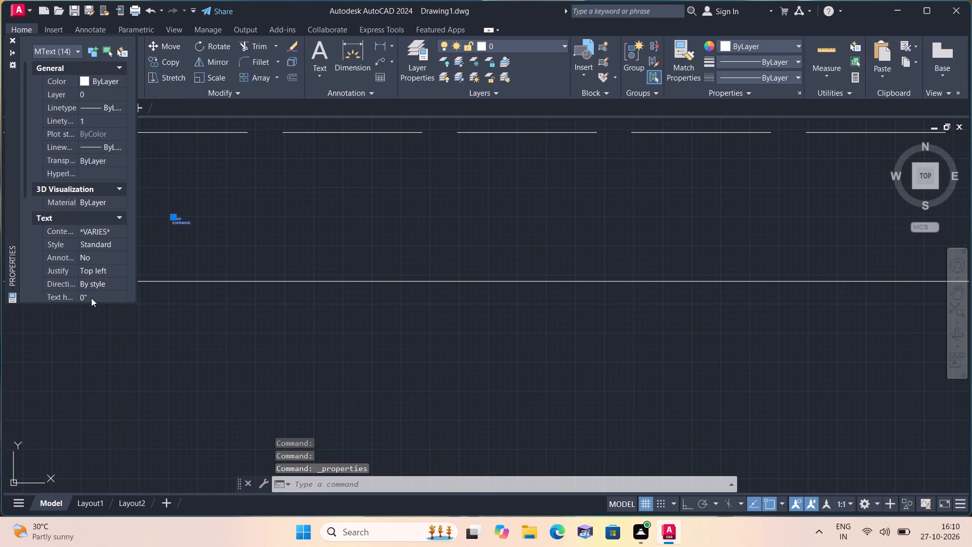
{"action": "left_click", "coordinate": [91, 298]}
{"action": "key", "text": "BackSpace"}
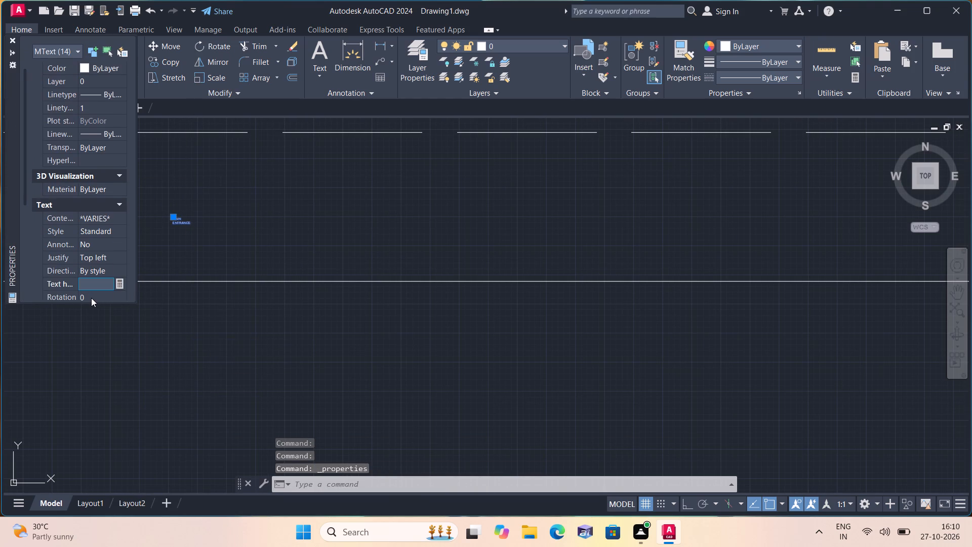
{"action": "key", "text": "6"}
{"action": "key", "text": "shift+quotedbl"}
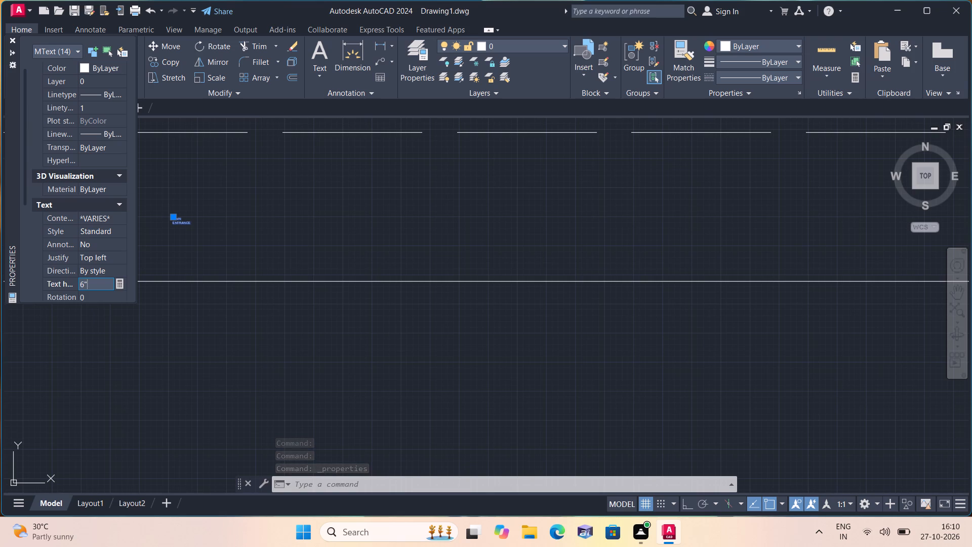
{"action": "left_click", "coordinate": [306, 133]}
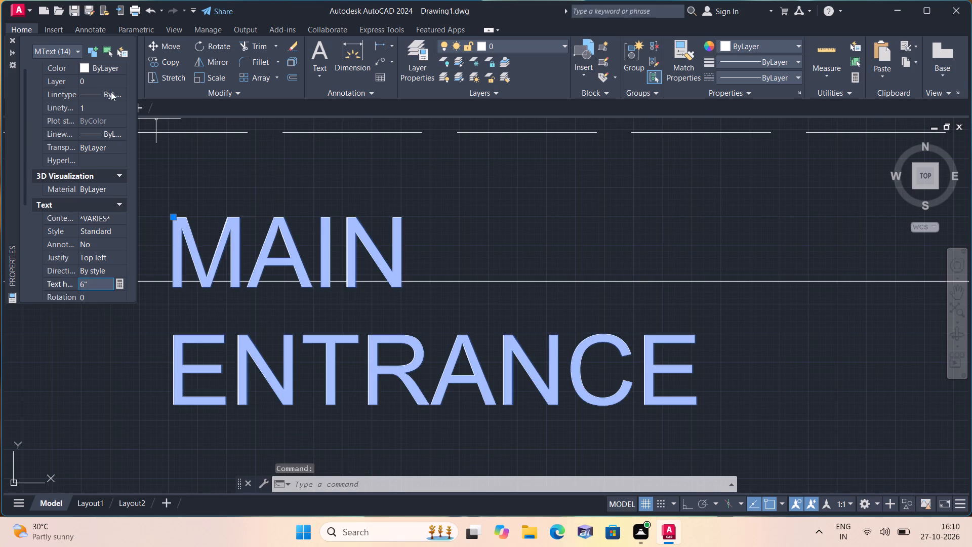
{"action": "left_click", "coordinate": [13, 37]}
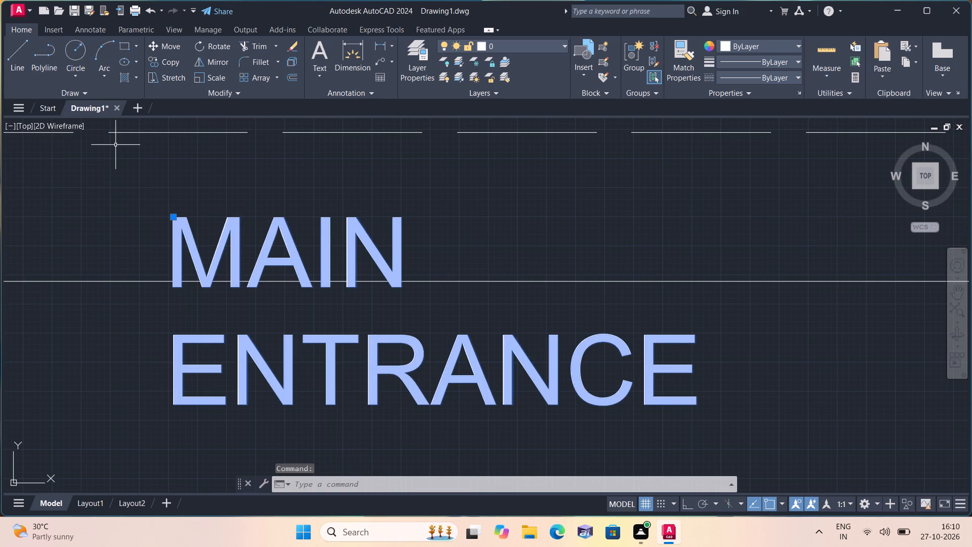
{"action": "key", "text": "Escape"}
Rotate the 3'-10"WIDE PASSAGE label 90° counterclockwise so it reads lengthwise within the passage, using Ortho only for the rotation.
{"action": "scroll", "coordinate": [175, 173], "scroll_direction": "down", "scroll_amount": 3}
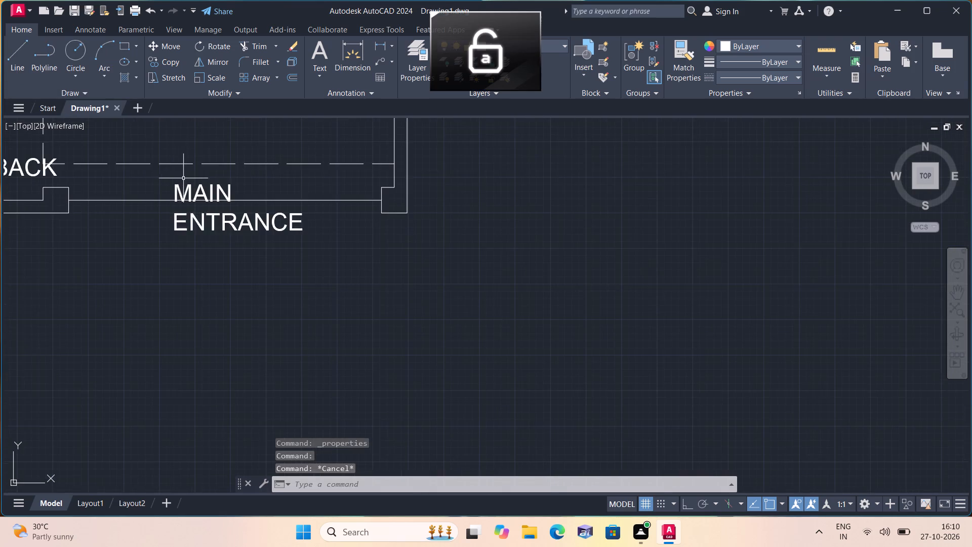
{"action": "scroll", "coordinate": [232, 169], "scroll_direction": "down", "scroll_amount": 4}
{"action": "middle_click_drag", "start_coordinate": [240, 204], "coordinate": [201, 130]}
{"action": "scroll", "coordinate": [239, 204], "scroll_direction": "down", "scroll_amount": 2}
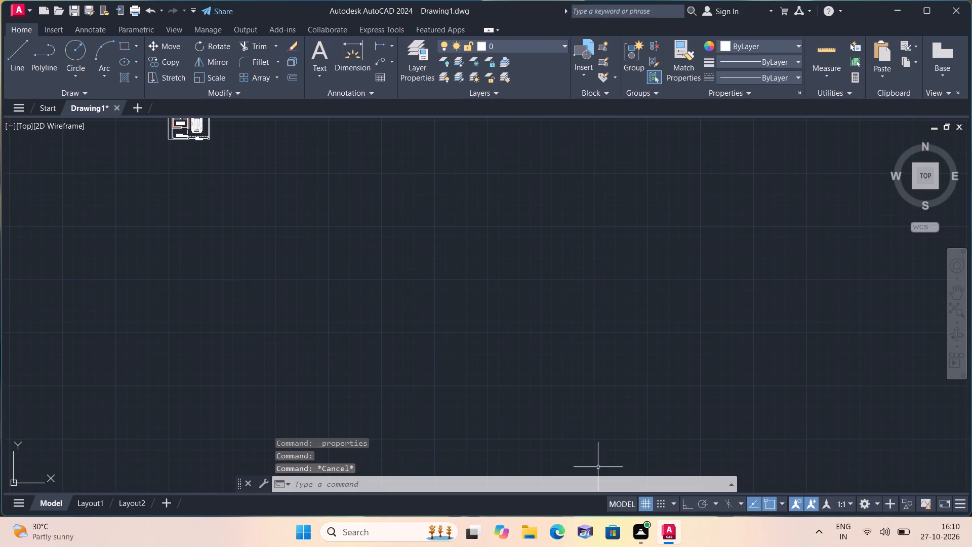
{"action": "scroll", "coordinate": [193, 341], "scroll_direction": "down", "scroll_amount": 1}
{"action": "scroll", "coordinate": [196, 185], "scroll_direction": "up", "scroll_amount": 4}
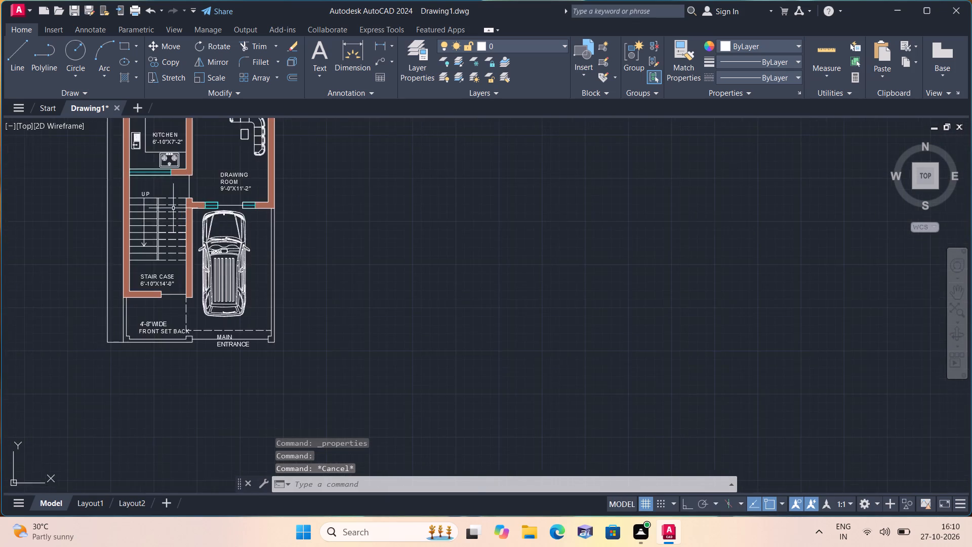
{"action": "scroll", "coordinate": [173, 208], "scroll_direction": "up", "scroll_amount": 1}
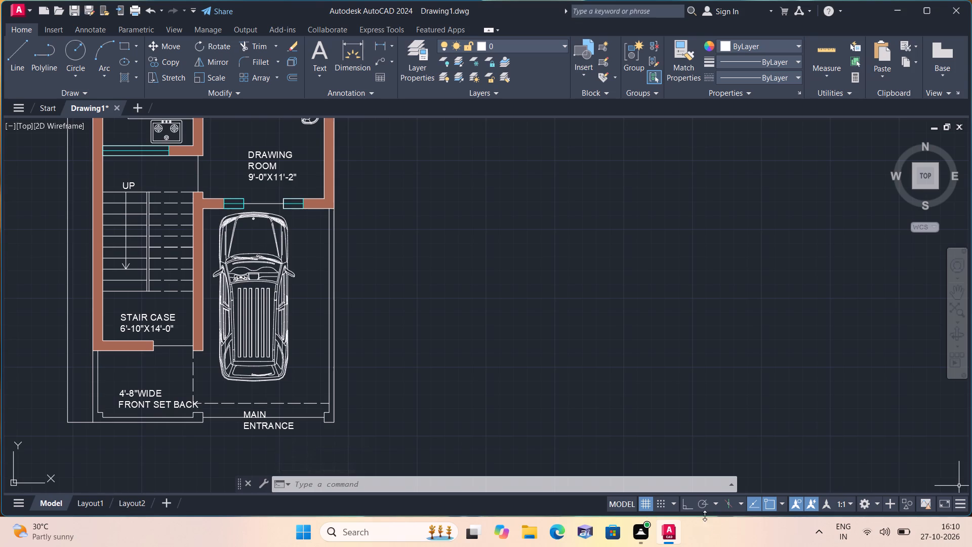
{"action": "left_click", "coordinate": [687, 507]}
{"action": "scroll", "coordinate": [551, 474], "scroll_direction": "down", "scroll_amount": 2}
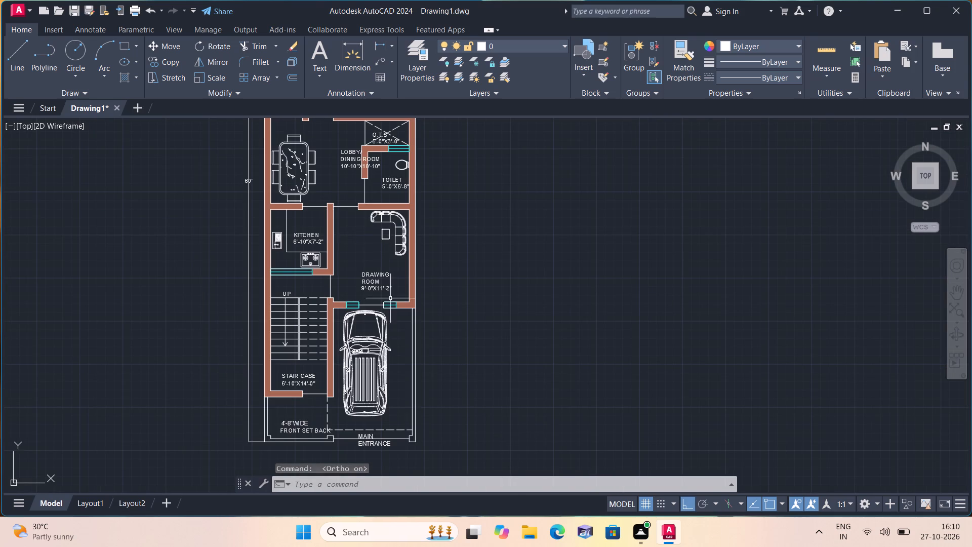
{"action": "middle_click_drag", "start_coordinate": [290, 225], "coordinate": [443, 348]}
{"action": "scroll", "coordinate": [429, 219], "scroll_direction": "up", "scroll_amount": 3}
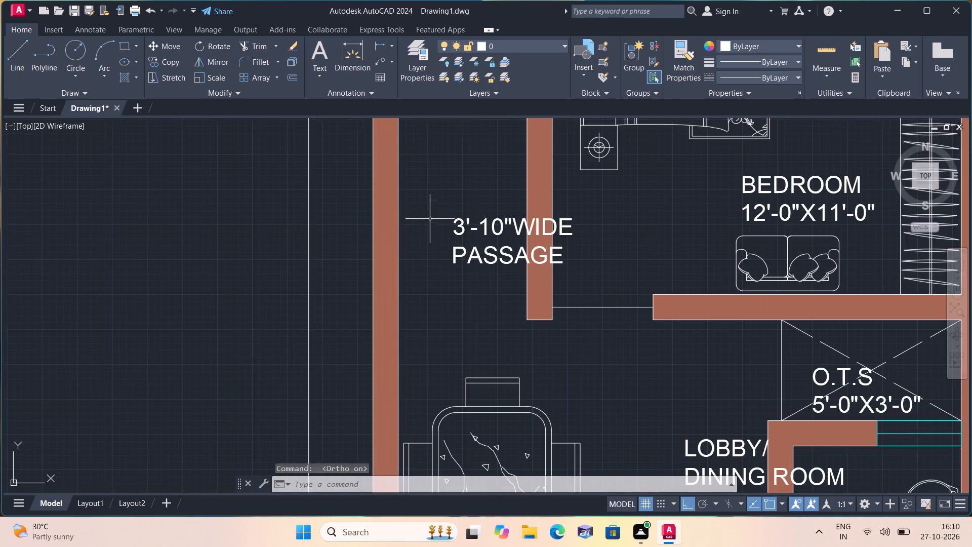
{"action": "left_click", "coordinate": [490, 236]}
{"action": "left_click", "coordinate": [467, 209]}
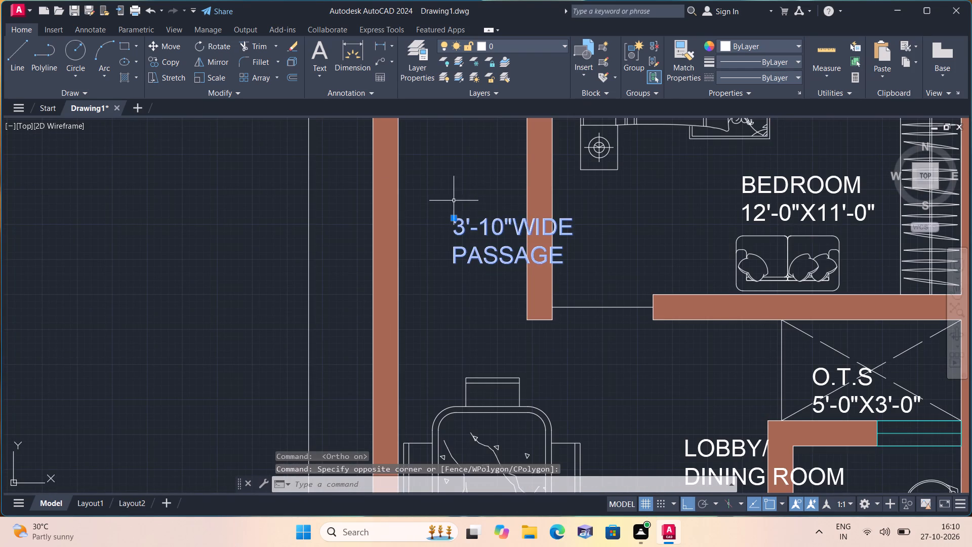
{"action": "left_click", "coordinate": [212, 46]}
{"action": "left_click_drag", "start_coordinate": [505, 273], "coordinate": [505, 269]}
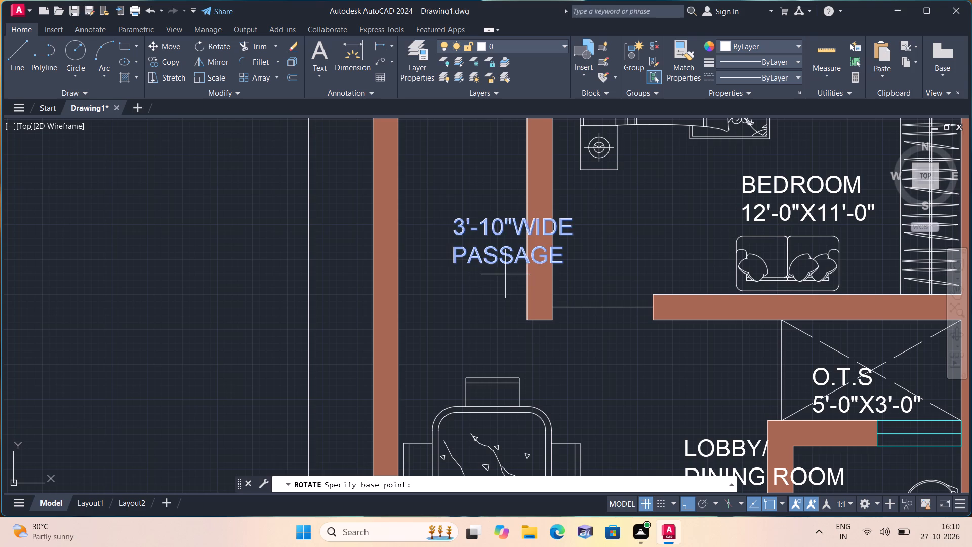
{"action": "left_click", "coordinate": [475, 188]}
{"action": "scroll", "coordinate": [514, 258], "scroll_direction": "down", "scroll_amount": 2}
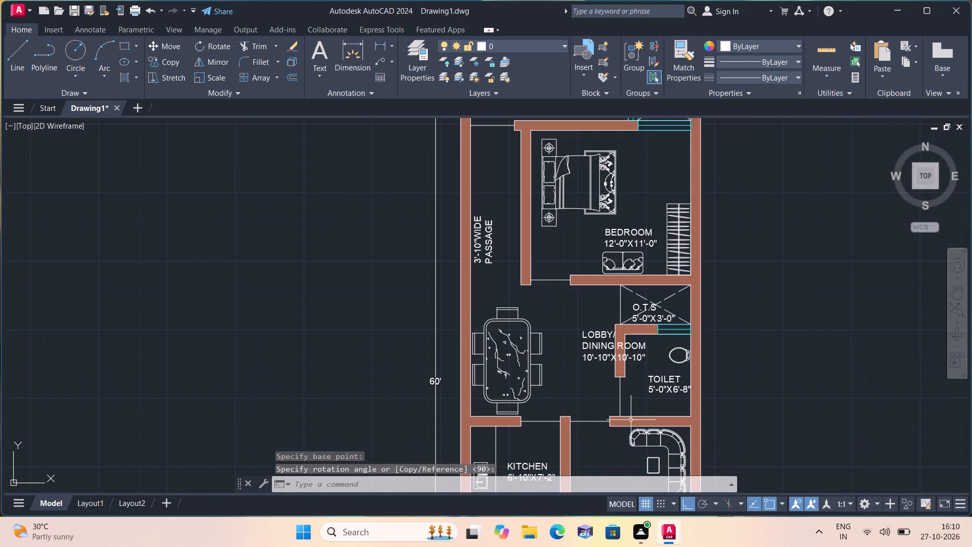
{"action": "left_click", "coordinate": [688, 503]}
Move the label of the toilet beside the northern bedroom slightly west so its text clears the east wall.
{"action": "middle_click_drag", "start_coordinate": [524, 281], "coordinate": [484, 358]}
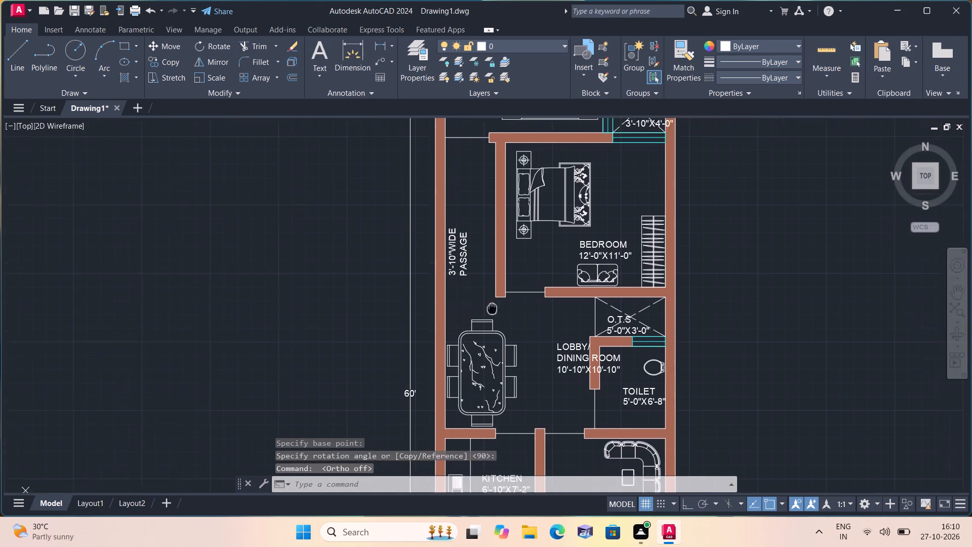
{"action": "middle_click_drag", "start_coordinate": [484, 358], "coordinate": [457, 426]}
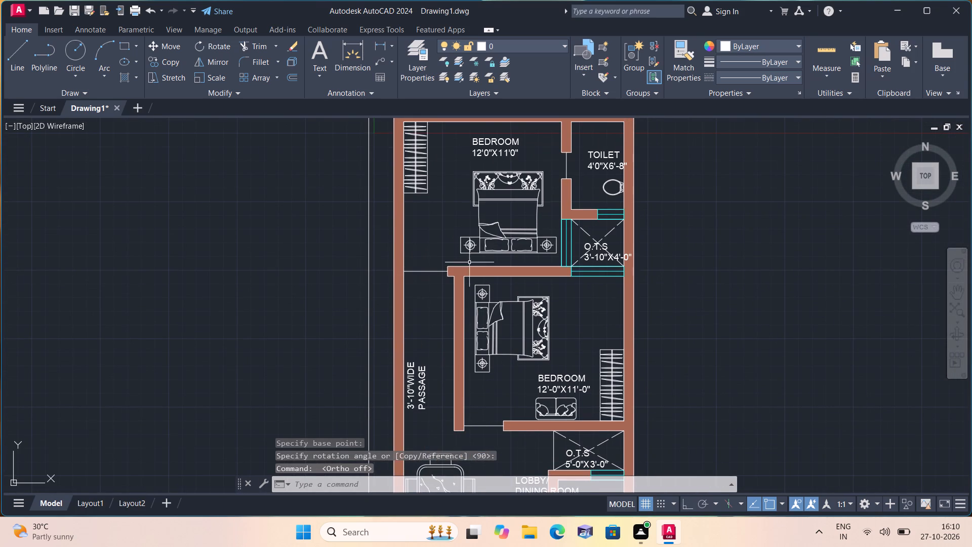
{"action": "middle_click_drag", "start_coordinate": [565, 188], "coordinate": [523, 305]}
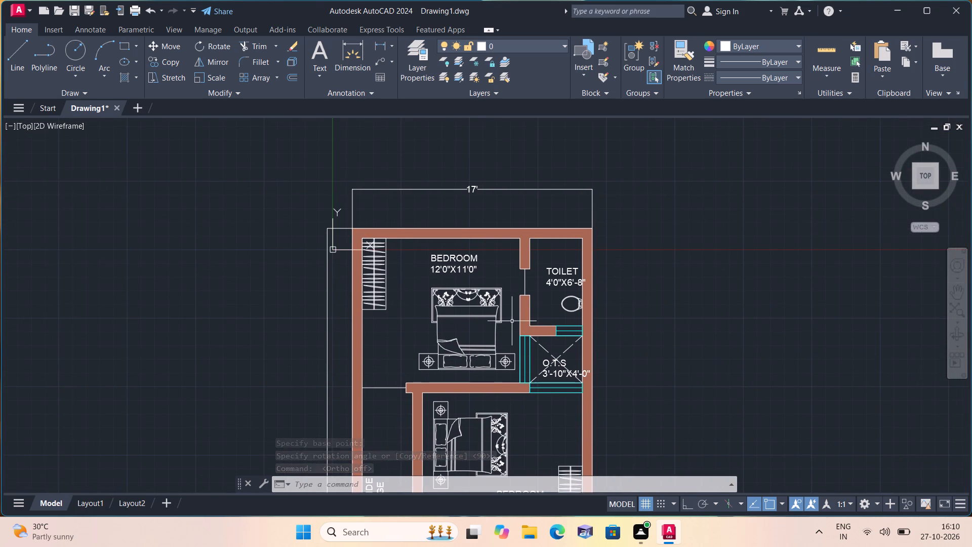
{"action": "middle_click_drag", "start_coordinate": [511, 323], "coordinate": [553, 222]}
{"action": "scroll", "coordinate": [523, 270], "scroll_direction": "down", "scroll_amount": 1}
{"action": "scroll", "coordinate": [558, 208], "scroll_direction": "up", "scroll_amount": 1}
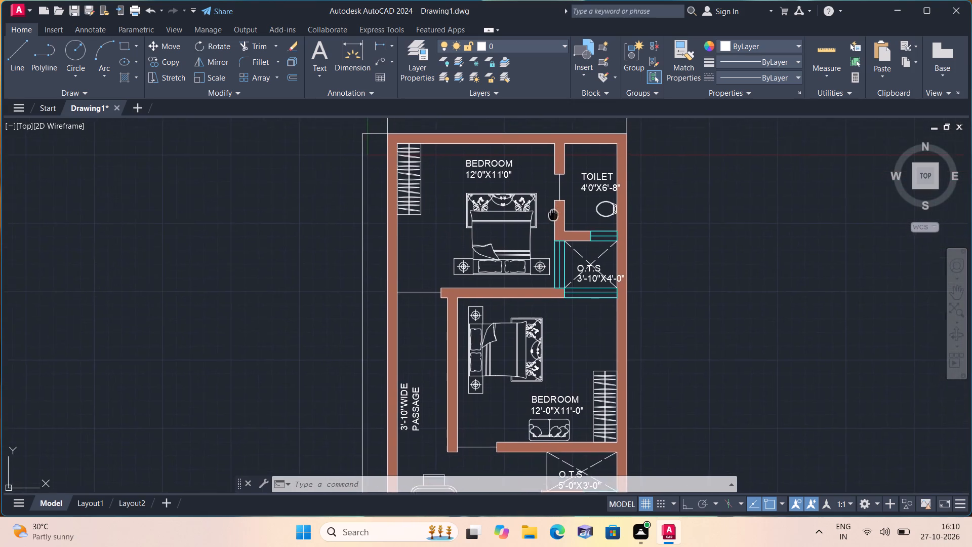
{"action": "middle_click_drag", "start_coordinate": [553, 222], "coordinate": [548, 263]}
{"action": "scroll", "coordinate": [473, 233], "scroll_direction": "up", "scroll_amount": 1}
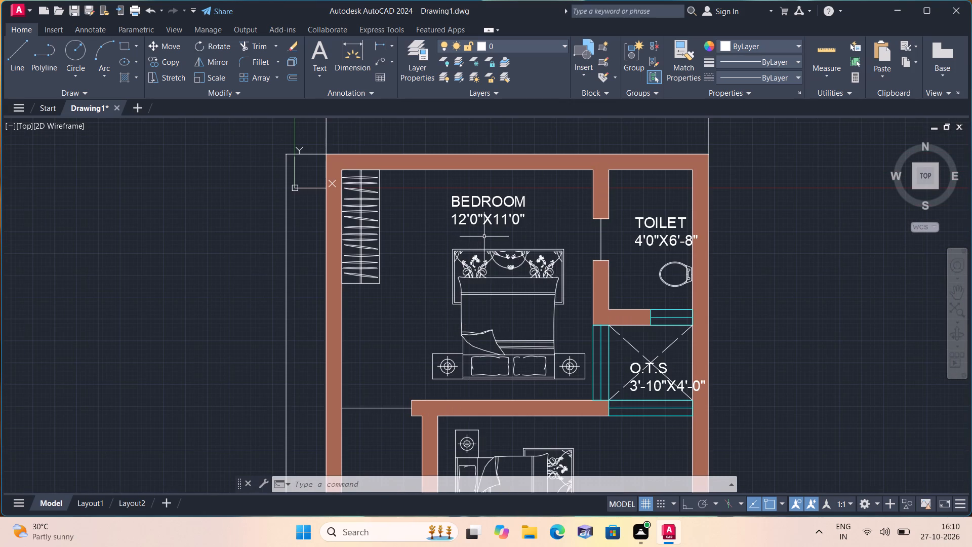
{"action": "scroll", "coordinate": [646, 225], "scroll_direction": "up", "scroll_amount": 1}
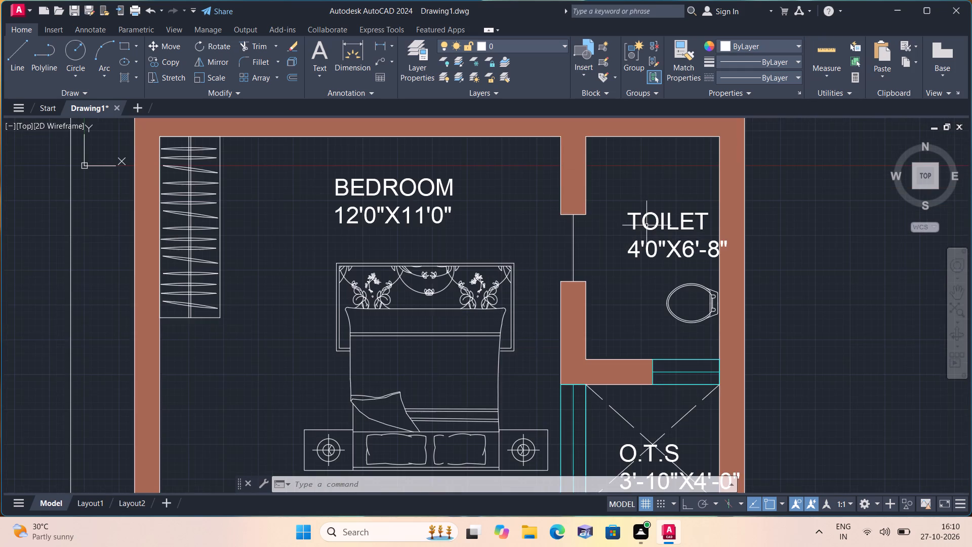
{"action": "middle_click_drag", "start_coordinate": [641, 228], "coordinate": [555, 232]}
{"action": "scroll", "coordinate": [582, 234], "scroll_direction": "up", "scroll_amount": 1}
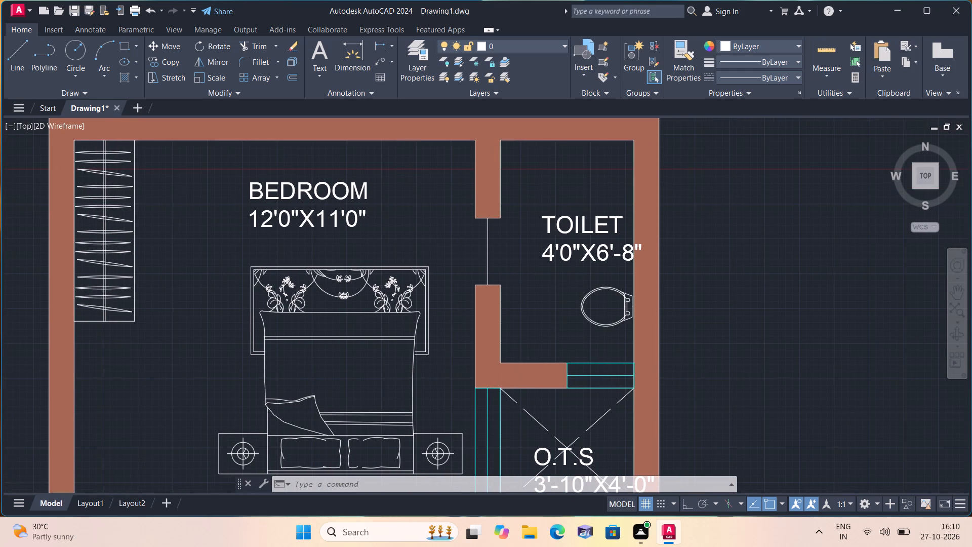
{"action": "left_click", "coordinate": [583, 221]}
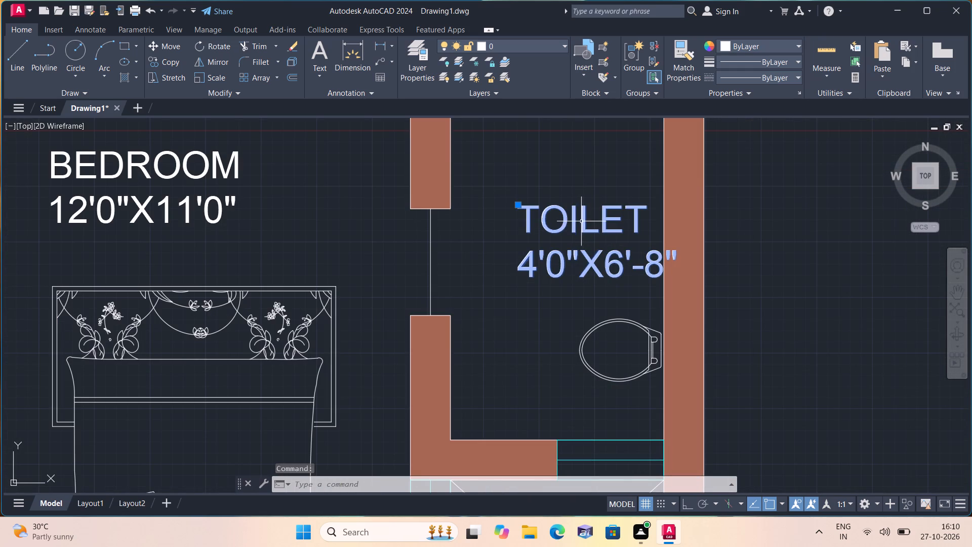
{"action": "left_click", "coordinate": [518, 206]}
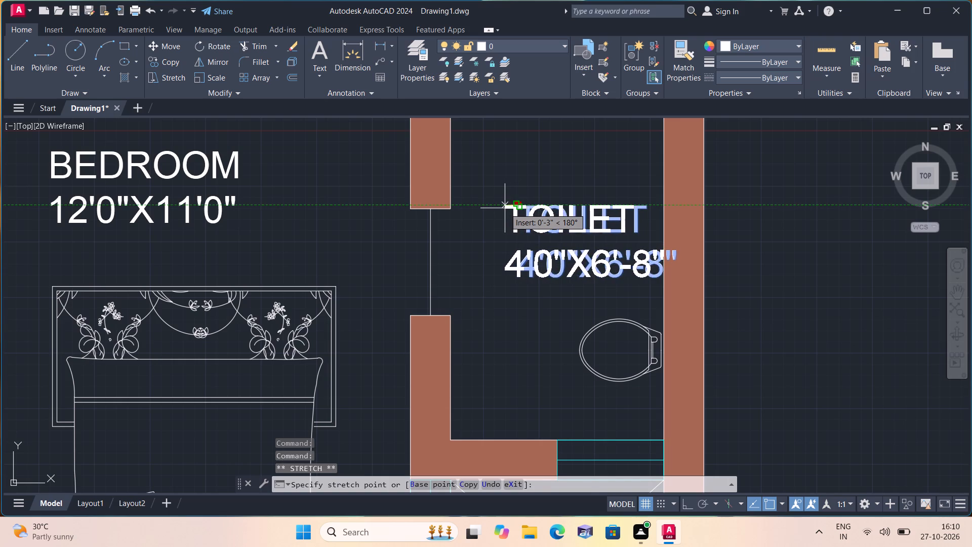
{"action": "left_click", "coordinate": [495, 211]}
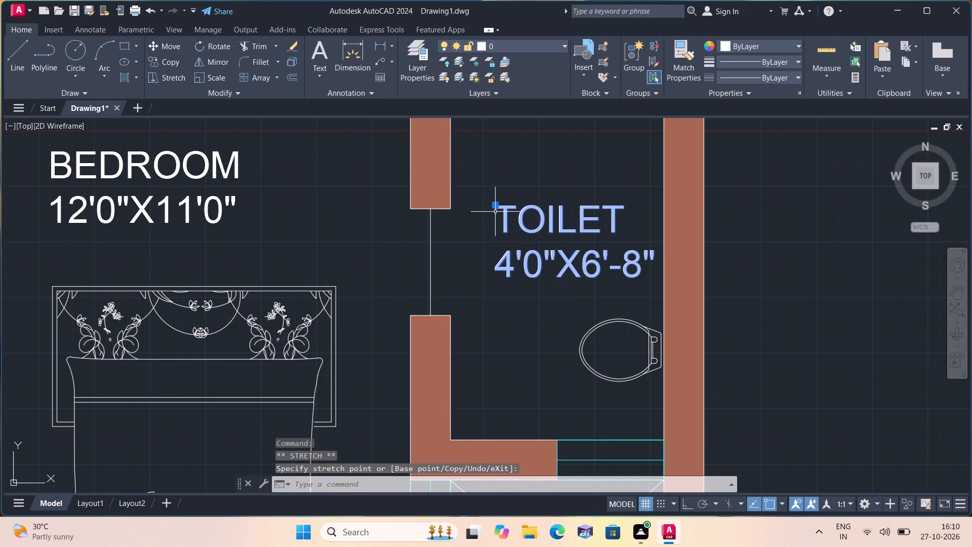
{"action": "key", "text": "Escape"}
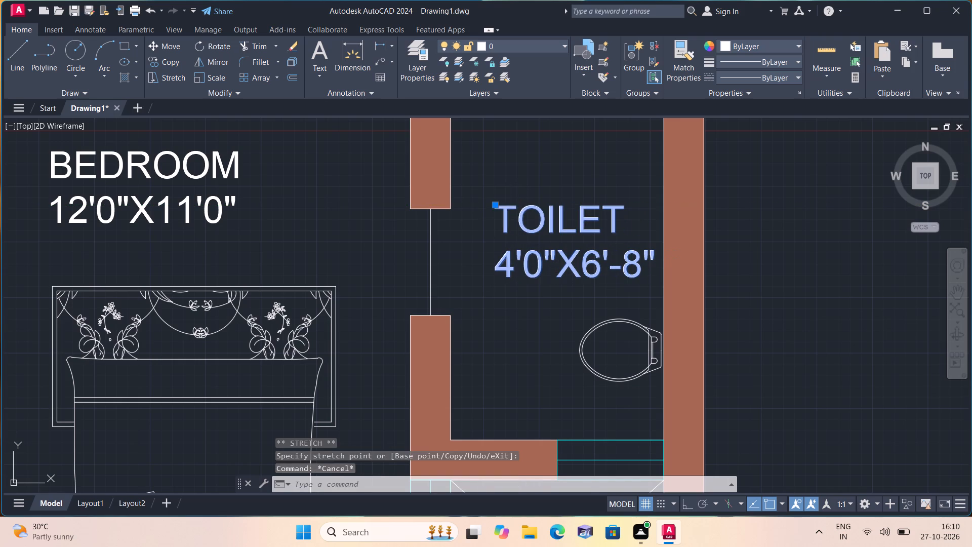
Edit the northern toilet label's size line to read 4'0"X6'8".
{"action": "left_click", "coordinate": [527, 215]}
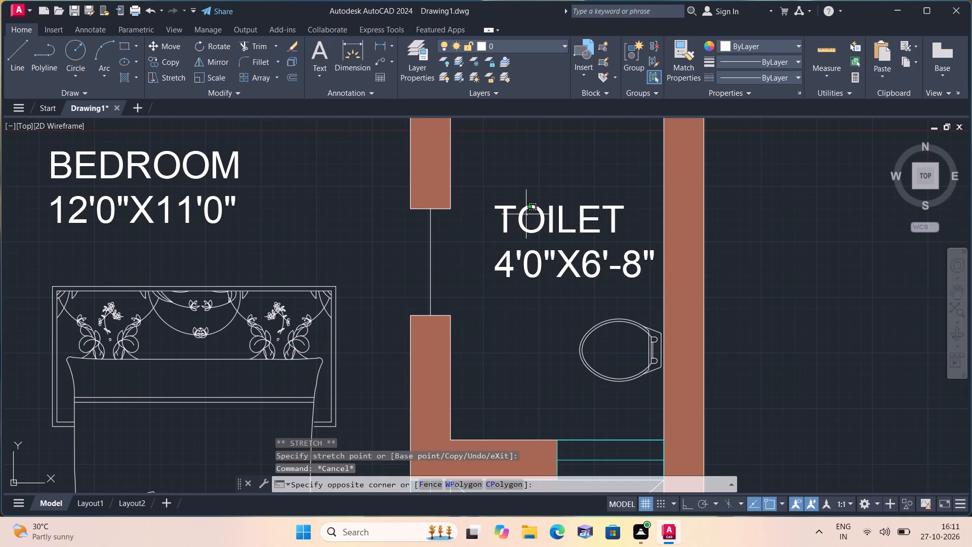
{"action": "left_click", "coordinate": [521, 210]}
{"action": "right_click", "coordinate": [520, 209]}
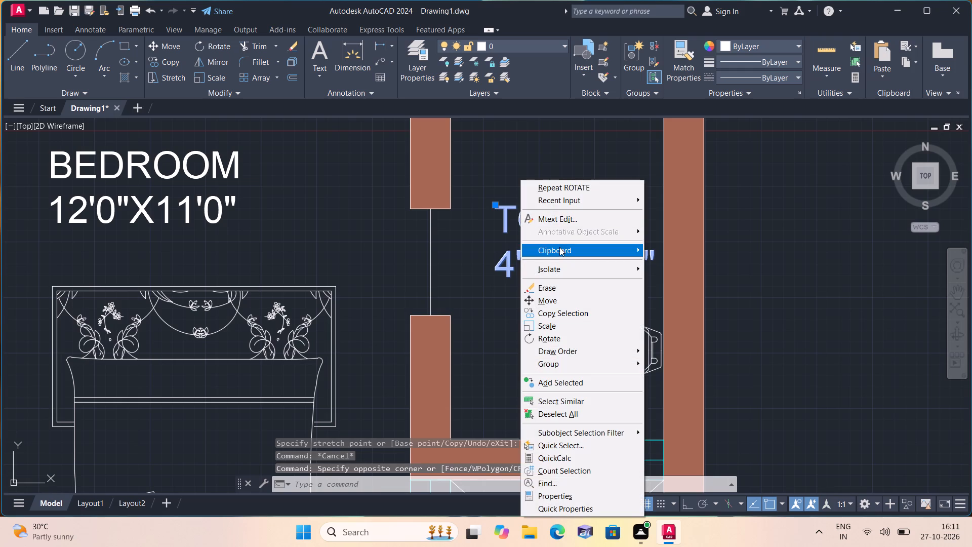
{"action": "left_click", "coordinate": [563, 219]}
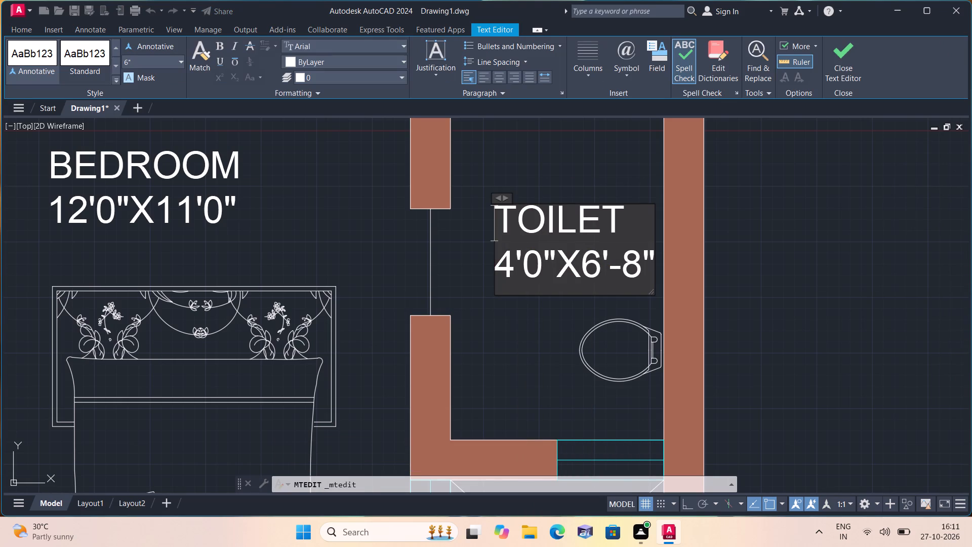
{"action": "left_click", "coordinate": [619, 265]}
{"action": "key", "text": "BackSpace"}
{"action": "left_click", "coordinate": [551, 309]}
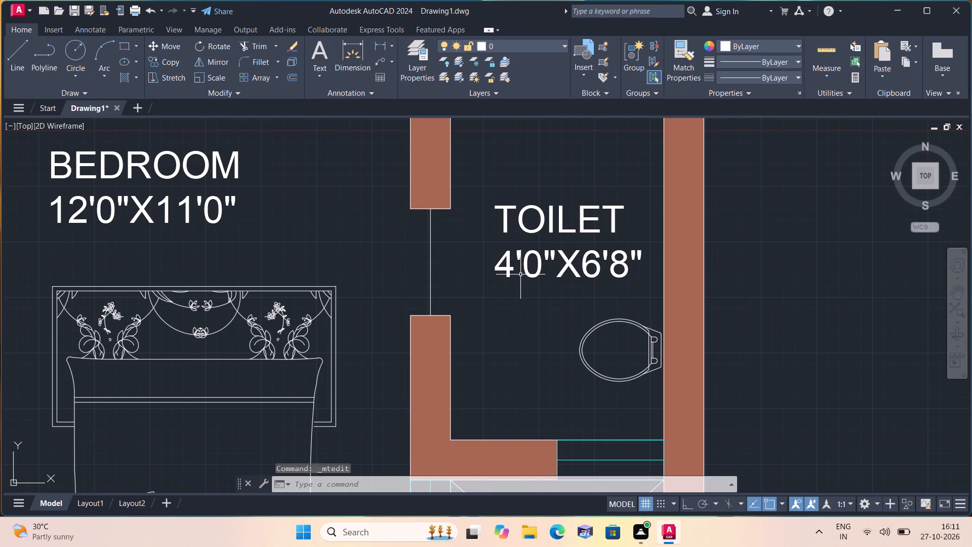
Move the O.T.S 3'-10"X4'-0" label northwest so its text fits inside the shaft, starting at the shaft's west edge.
{"action": "scroll", "coordinate": [529, 273], "scroll_direction": "down", "scroll_amount": 1}
{"action": "middle_click_drag", "start_coordinate": [529, 277], "coordinate": [511, 189]}
{"action": "scroll", "coordinate": [529, 277], "scroll_direction": "down", "scroll_amount": 1}
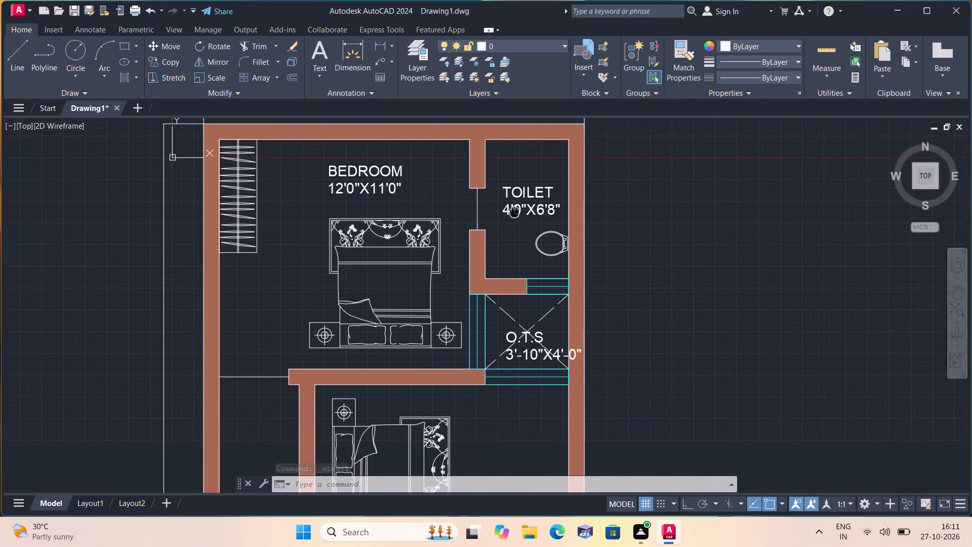
{"action": "middle_click_drag", "start_coordinate": [511, 189], "coordinate": [504, 160]}
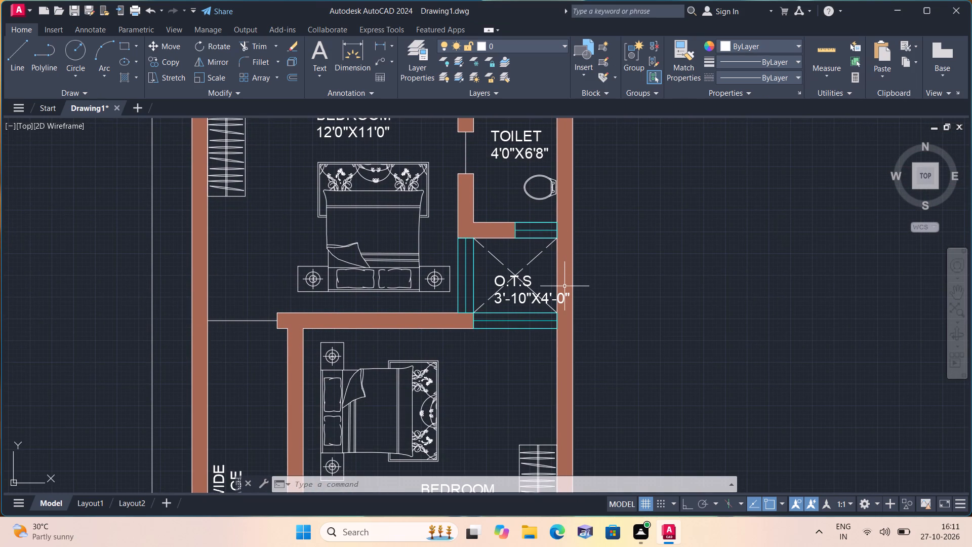
{"action": "scroll", "coordinate": [566, 285], "scroll_direction": "up", "scroll_amount": 1}
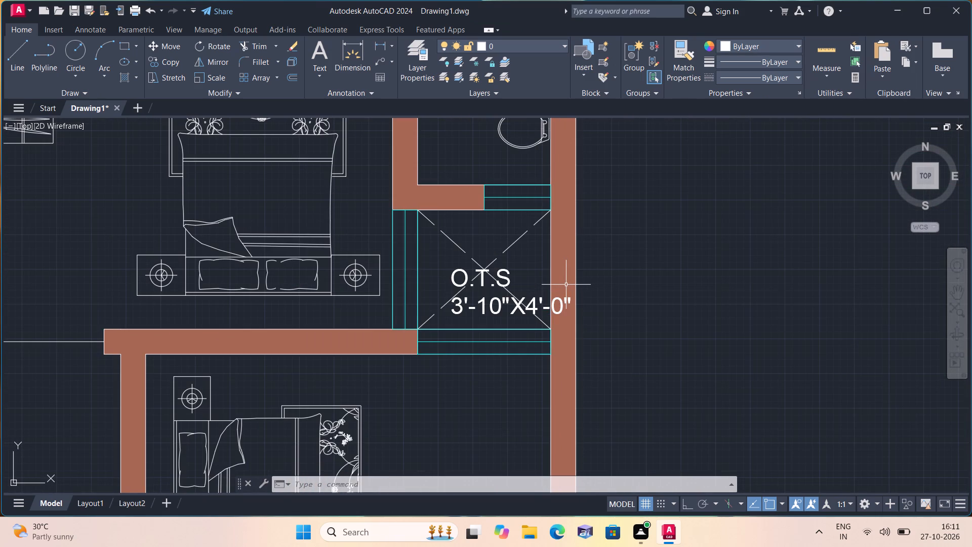
{"action": "left_click", "coordinate": [483, 283]}
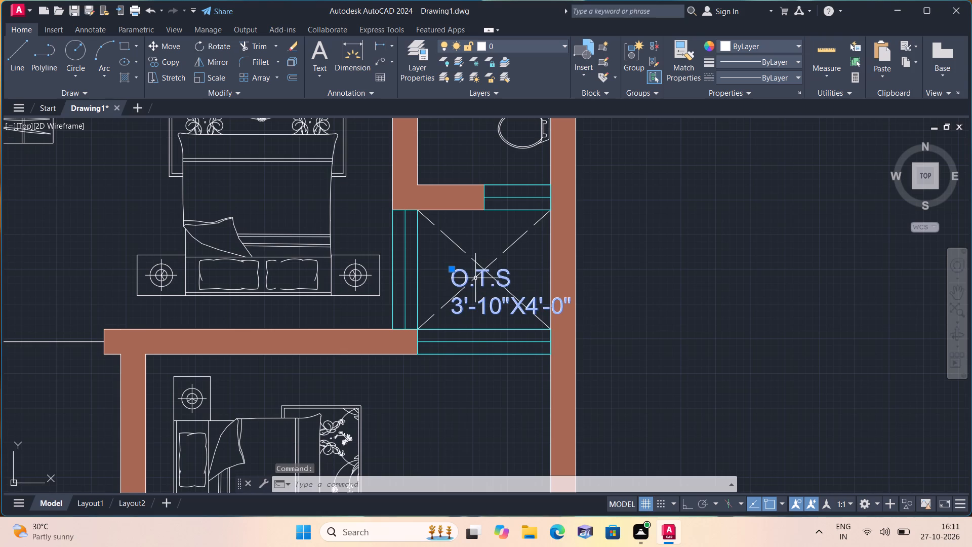
{"action": "left_click", "coordinate": [454, 270]}
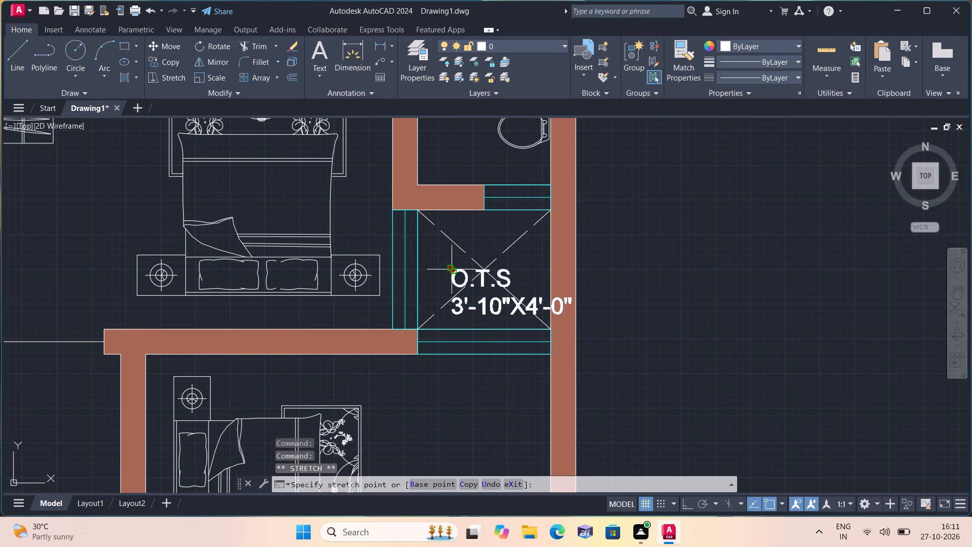
{"action": "left_click", "coordinate": [424, 243]}
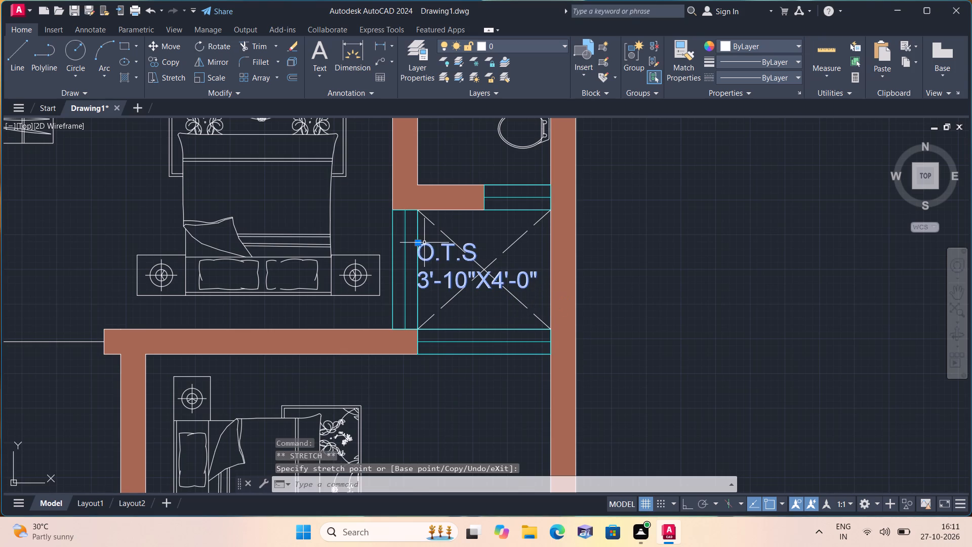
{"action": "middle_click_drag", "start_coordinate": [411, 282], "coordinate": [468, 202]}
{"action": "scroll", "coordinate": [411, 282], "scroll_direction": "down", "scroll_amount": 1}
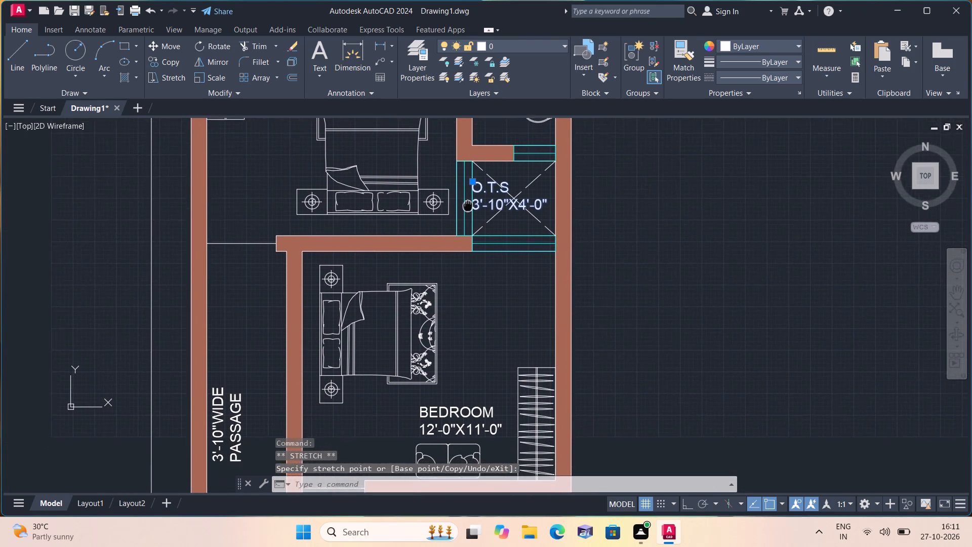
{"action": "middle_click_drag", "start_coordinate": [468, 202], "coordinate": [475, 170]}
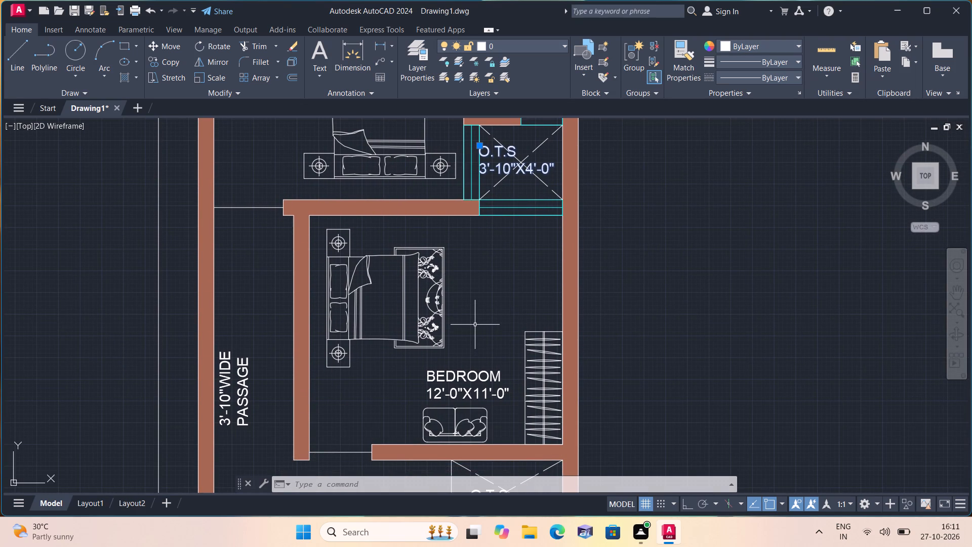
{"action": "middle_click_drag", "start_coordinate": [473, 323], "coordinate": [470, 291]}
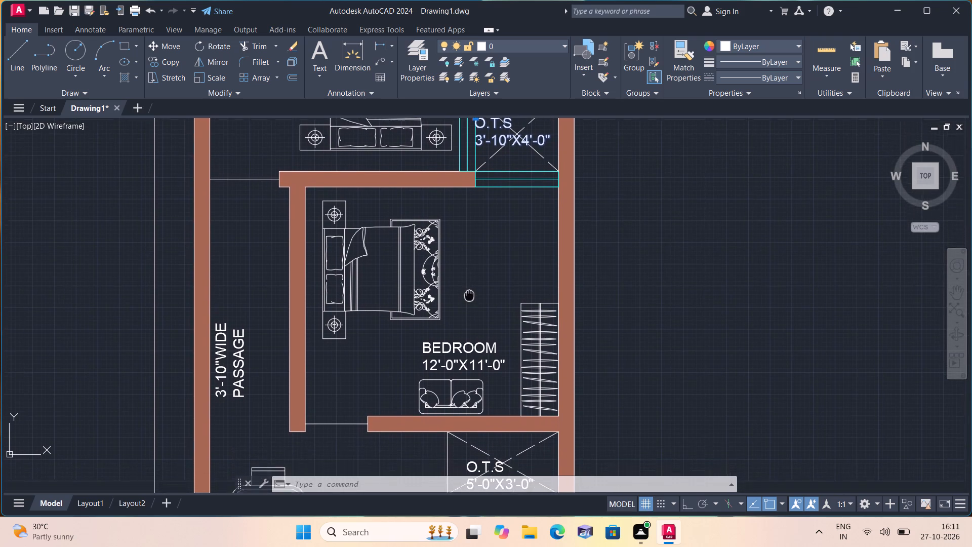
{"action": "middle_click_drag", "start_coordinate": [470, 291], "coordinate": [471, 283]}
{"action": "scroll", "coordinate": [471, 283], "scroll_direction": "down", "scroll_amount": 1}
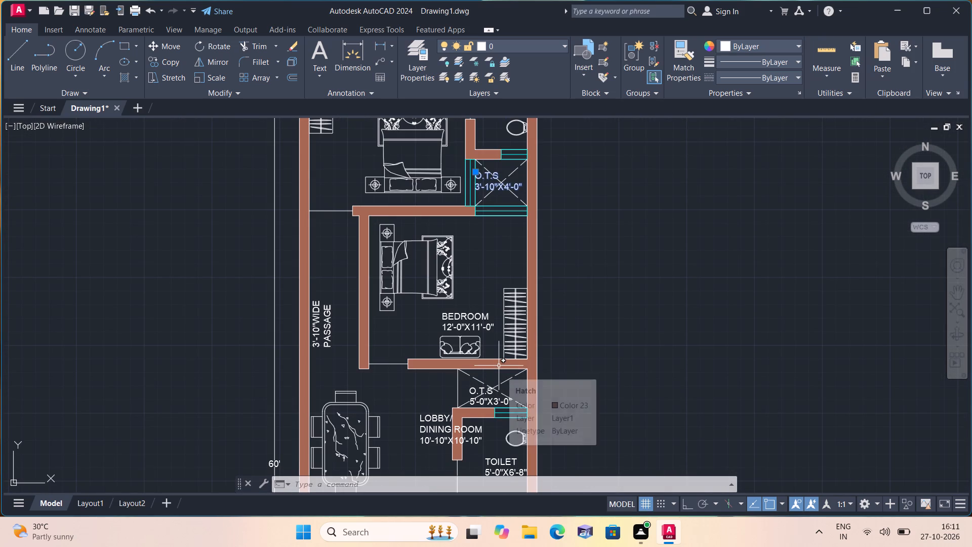
Move the LOBBY/DINING ROOM label northwest so its text clears the toilet wall and sits in the open floor area.
{"action": "middle_click_drag", "start_coordinate": [497, 354], "coordinate": [475, 283]}
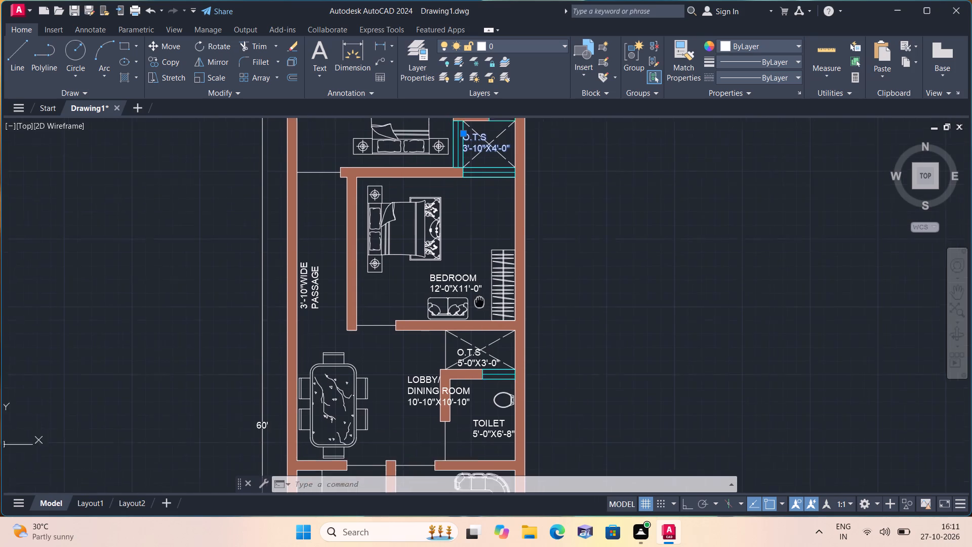
{"action": "middle_click_drag", "start_coordinate": [475, 283], "coordinate": [473, 242]}
{"action": "scroll", "coordinate": [463, 293], "scroll_direction": "up", "scroll_amount": 2}
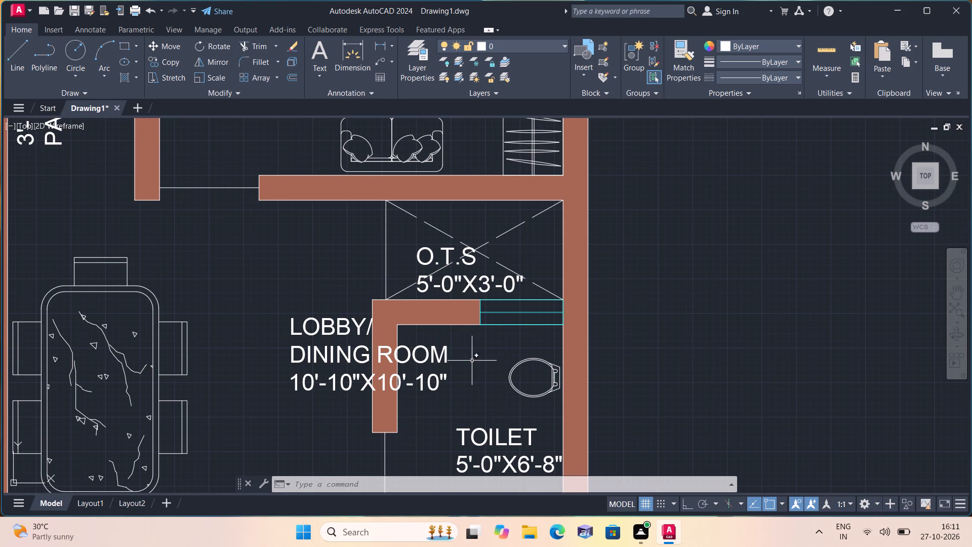
{"action": "middle_click_drag", "start_coordinate": [466, 350], "coordinate": [480, 267]}
{"action": "scroll", "coordinate": [468, 307], "scroll_direction": "up", "scroll_amount": 1}
{"action": "scroll", "coordinate": [480, 267], "scroll_direction": "down", "scroll_amount": 1}
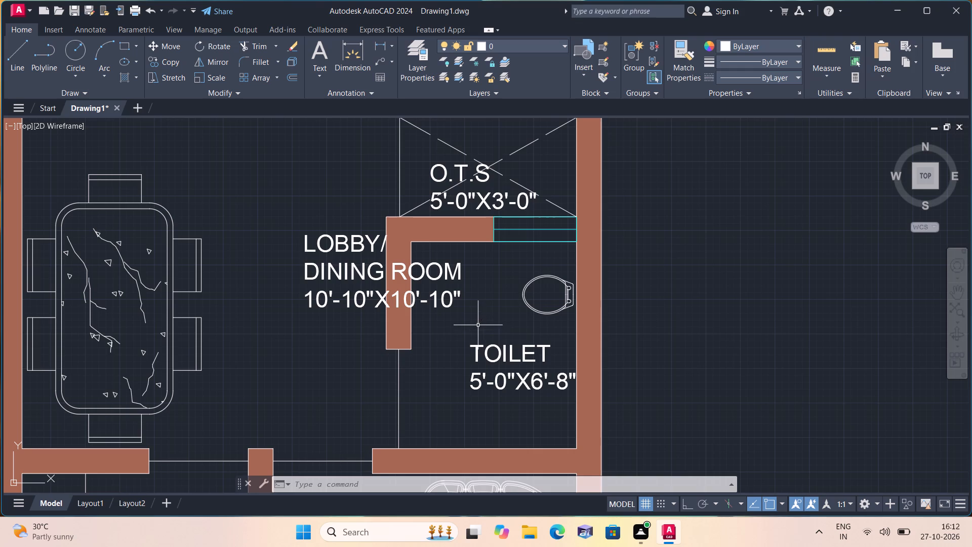
{"action": "left_click", "coordinate": [348, 250]}
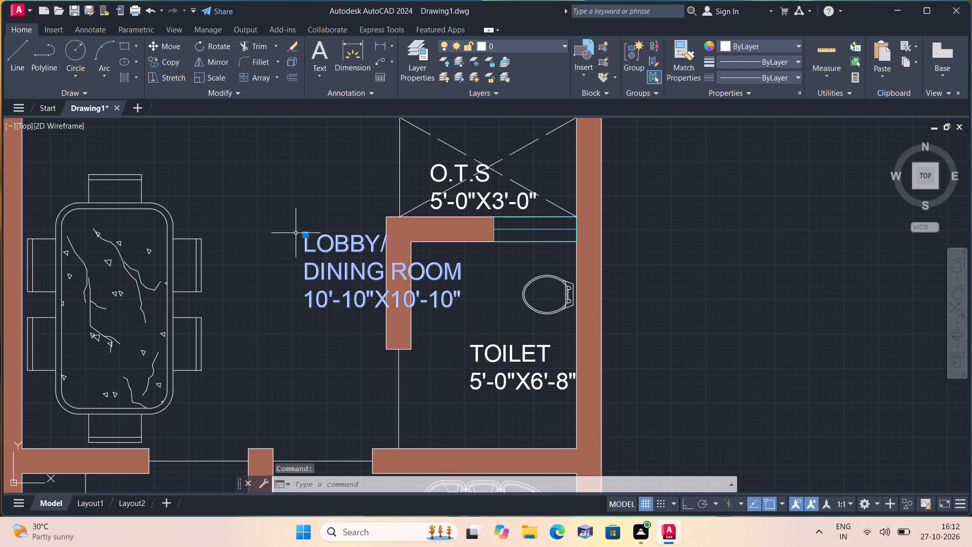
{"action": "left_click", "coordinate": [306, 237]}
{"action": "middle_click_drag", "start_coordinate": [207, 150], "coordinate": [282, 209]}
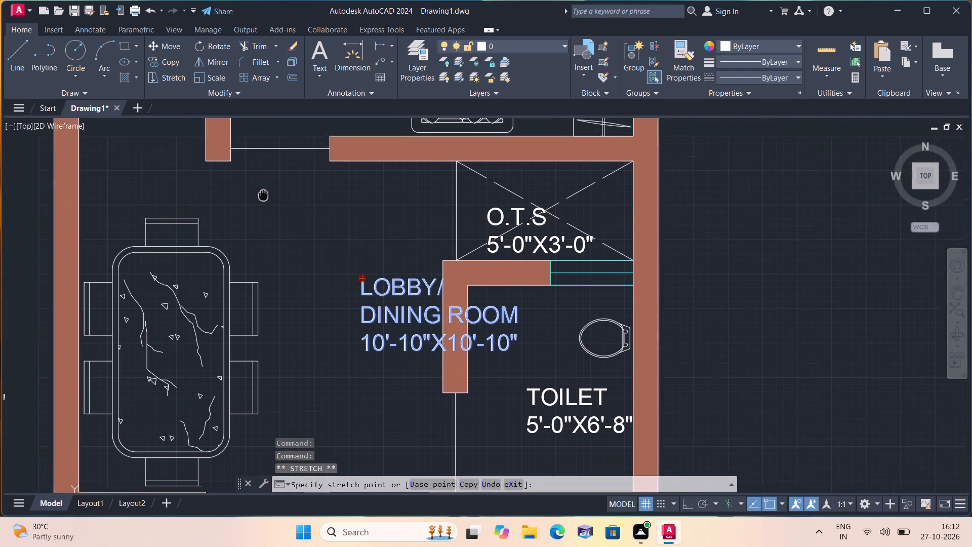
{"action": "middle_click_drag", "start_coordinate": [282, 209], "coordinate": [296, 225]}
{"action": "left_click", "coordinate": [302, 221]}
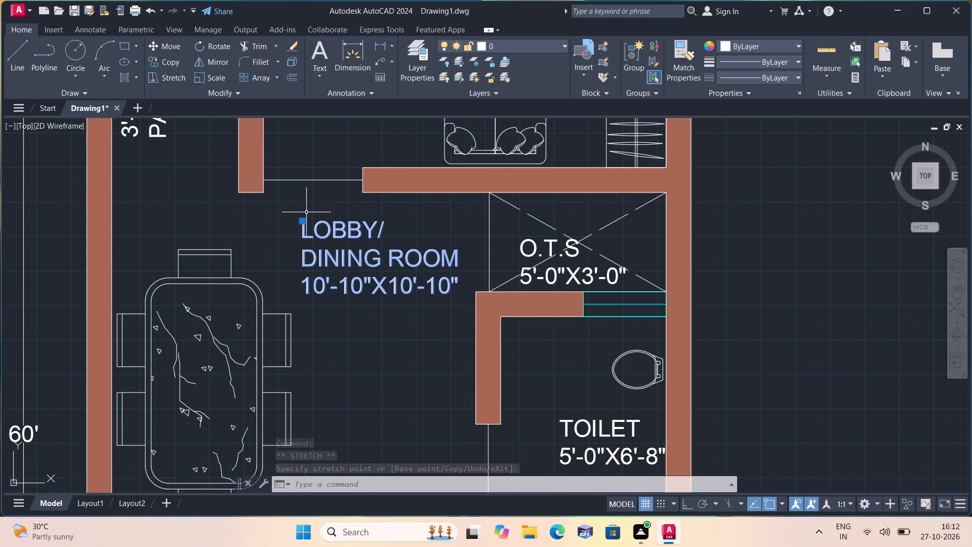
Inspect the kitchen, drawing room, staircase, front set back and main entrance labels for text overlapping walls or lines.
{"action": "middle_click_drag", "start_coordinate": [402, 293], "coordinate": [400, 291]}
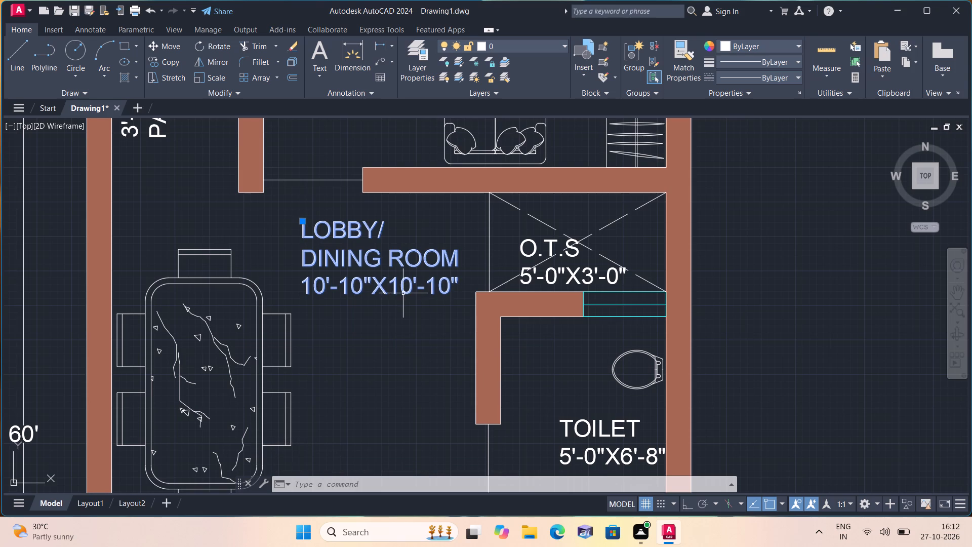
{"action": "middle_click_drag", "start_coordinate": [400, 291], "coordinate": [391, 196]}
{"action": "scroll", "coordinate": [391, 196], "scroll_direction": "down", "scroll_amount": 2}
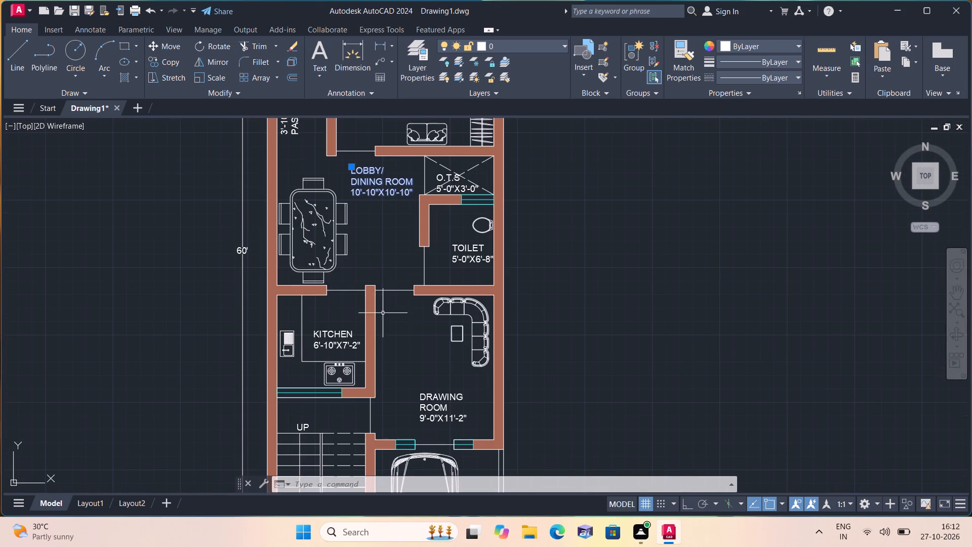
{"action": "scroll", "coordinate": [372, 343], "scroll_direction": "up", "scroll_amount": 1}
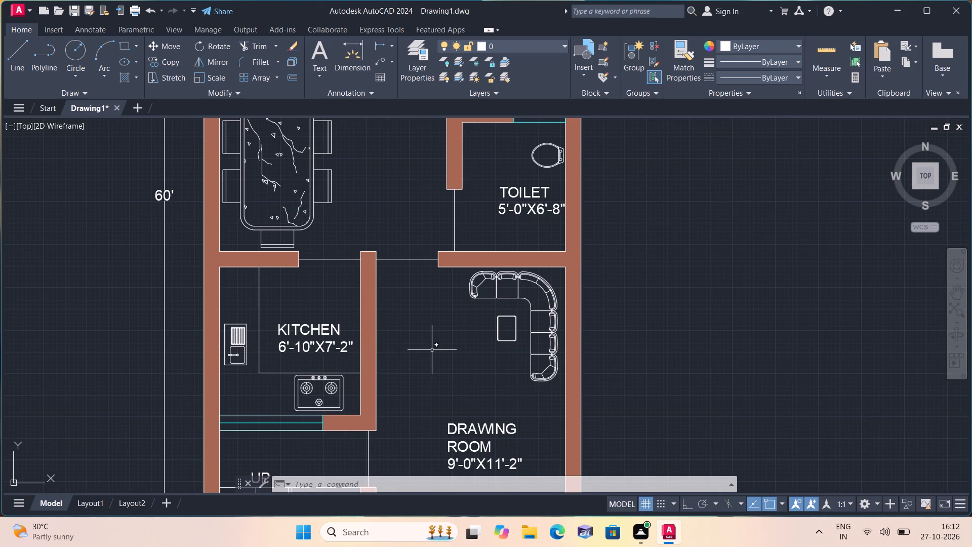
{"action": "middle_click_drag", "start_coordinate": [432, 350], "coordinate": [414, 285]}
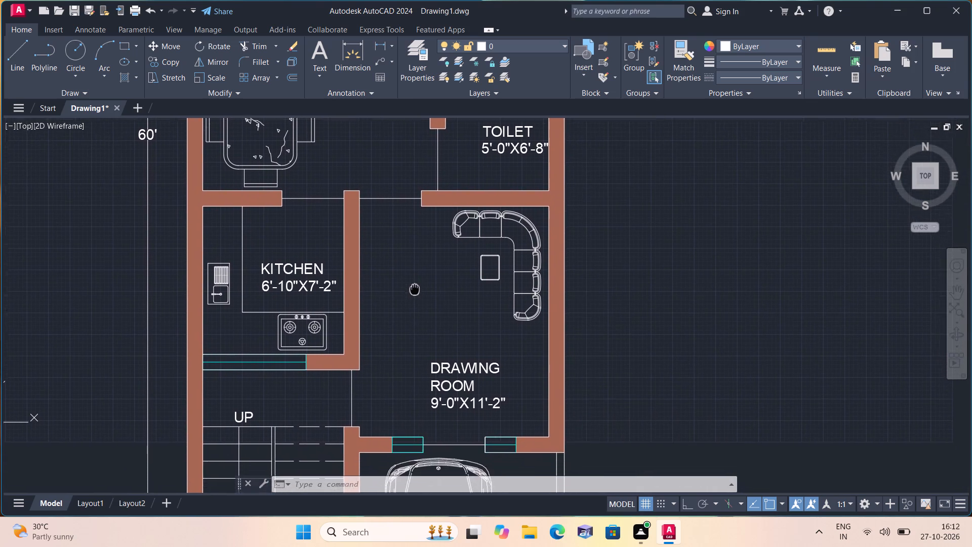
{"action": "middle_click_drag", "start_coordinate": [414, 285], "coordinate": [415, 269]}
{"action": "scroll", "coordinate": [415, 269], "scroll_direction": "up", "scroll_amount": 1}
{"action": "scroll", "coordinate": [431, 291], "scroll_direction": "down", "scroll_amount": 1}
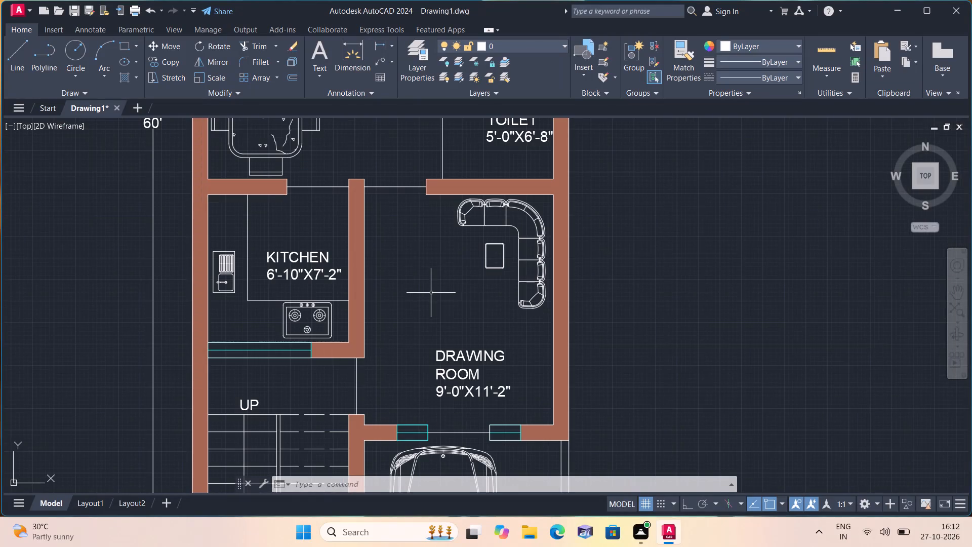
{"action": "middle_click_drag", "start_coordinate": [478, 385], "coordinate": [497, 308]}
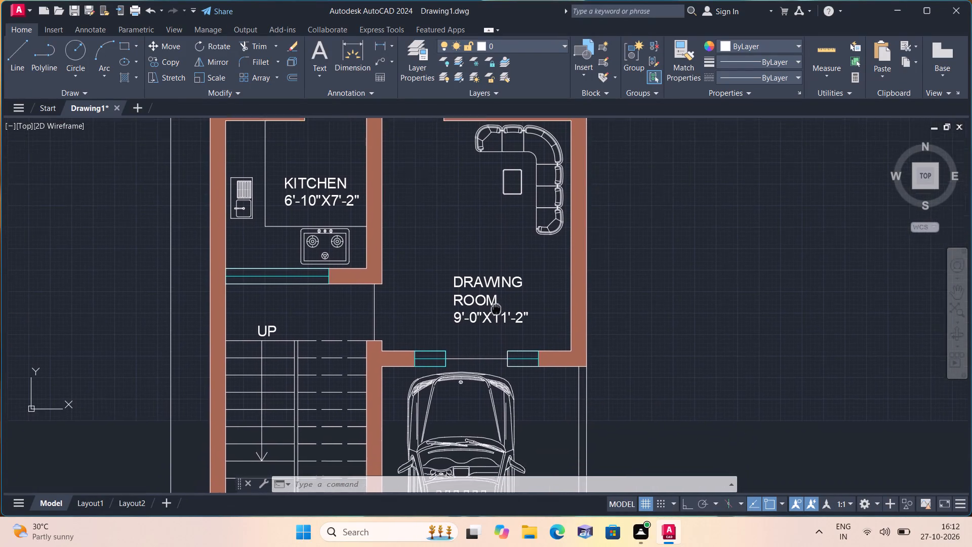
{"action": "middle_click_drag", "start_coordinate": [497, 308], "coordinate": [498, 292]}
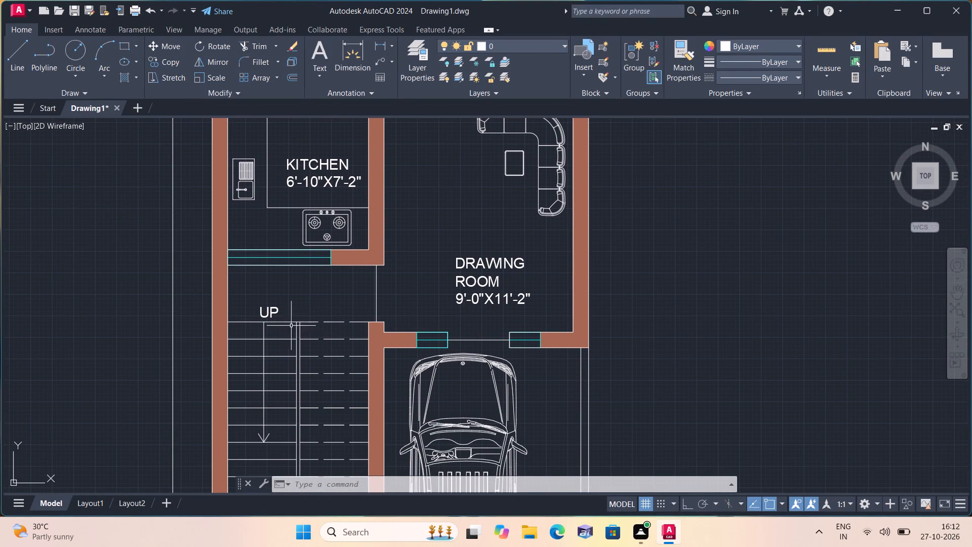
{"action": "middle_click_drag", "start_coordinate": [324, 375], "coordinate": [293, 252]}
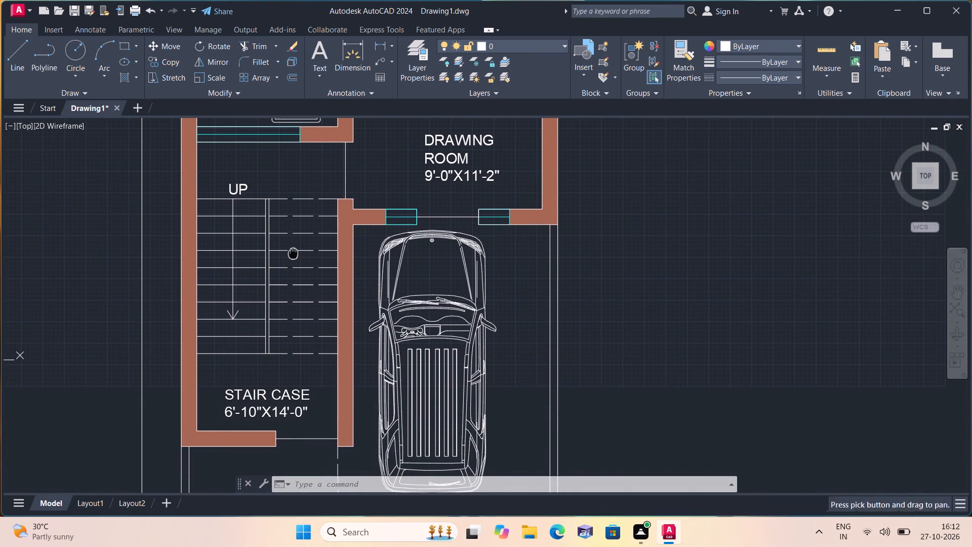
{"action": "middle_click_drag", "start_coordinate": [364, 378], "coordinate": [368, 289]}
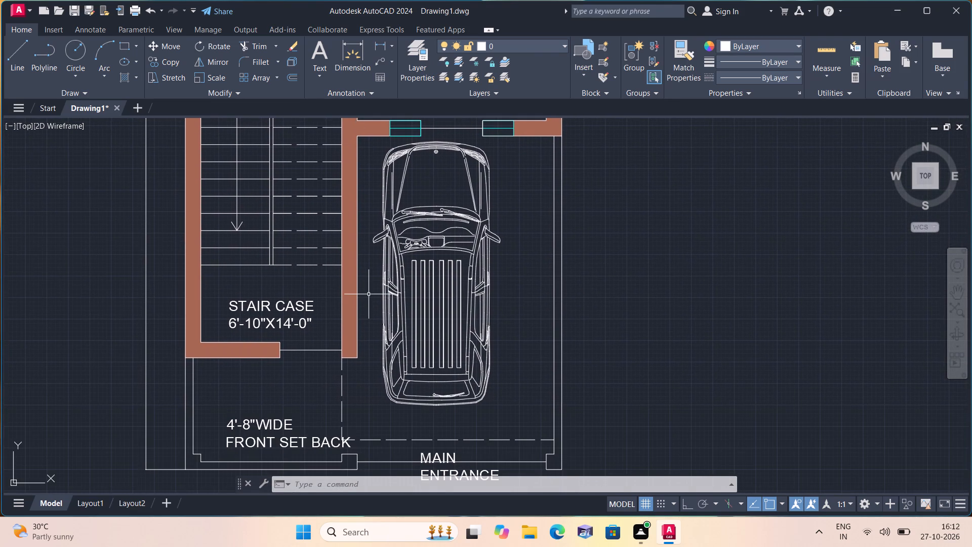
{"action": "middle_click_drag", "start_coordinate": [388, 370], "coordinate": [358, 247]}
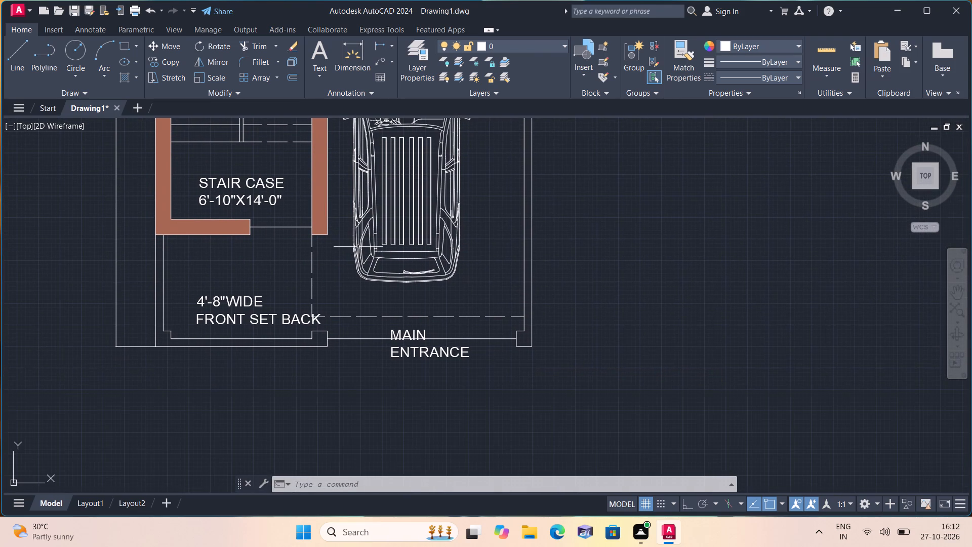
{"action": "middle_click_drag", "start_coordinate": [400, 324], "coordinate": [443, 400]}
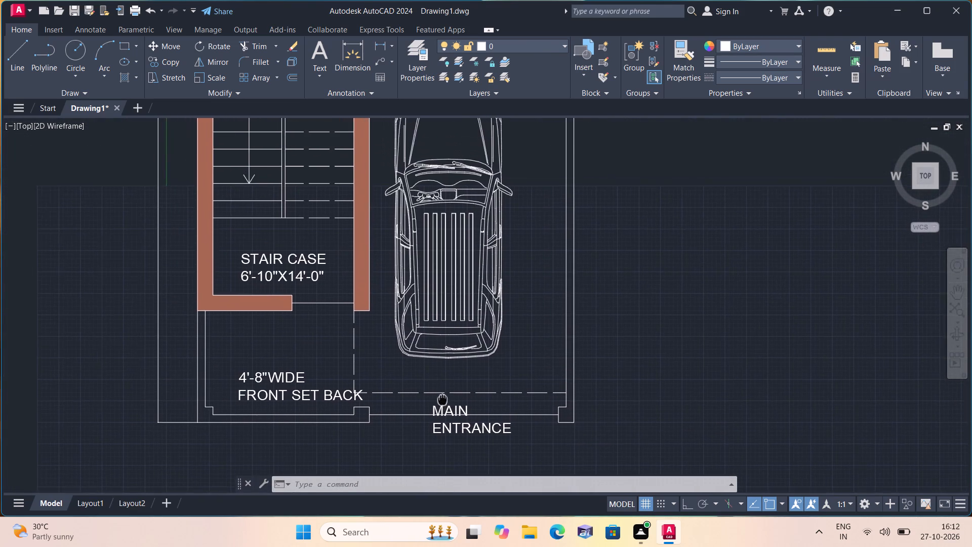
{"action": "middle_click_drag", "start_coordinate": [443, 400], "coordinate": [443, 401]}
Move the 4'-8"WIDE FRONT SET BACK label northwest so its text clears the dashed line east of it.
{"action": "scroll", "coordinate": [445, 403], "scroll_direction": "down", "scroll_amount": 1}
{"action": "middle_click_drag", "start_coordinate": [368, 408], "coordinate": [370, 408]}
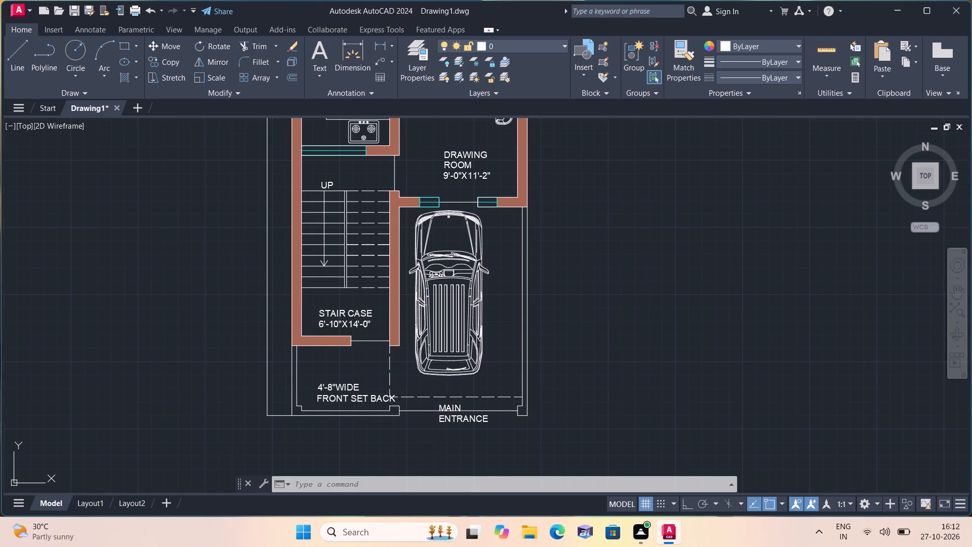
{"action": "middle_click_drag", "start_coordinate": [370, 408], "coordinate": [399, 364]}
{"action": "scroll", "coordinate": [368, 346], "scroll_direction": "up", "scroll_amount": 1}
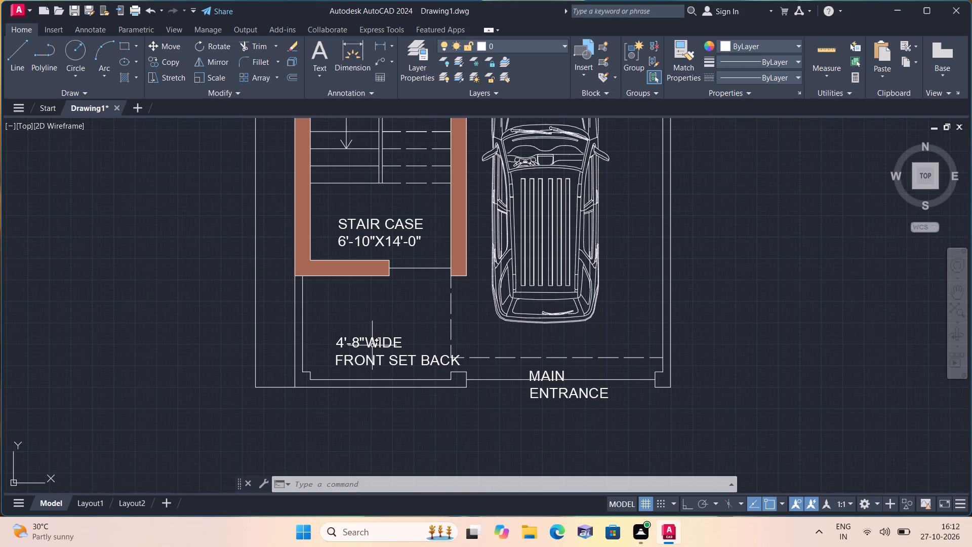
{"action": "left_click", "coordinate": [375, 344]}
{"action": "left_click", "coordinate": [341, 340]}
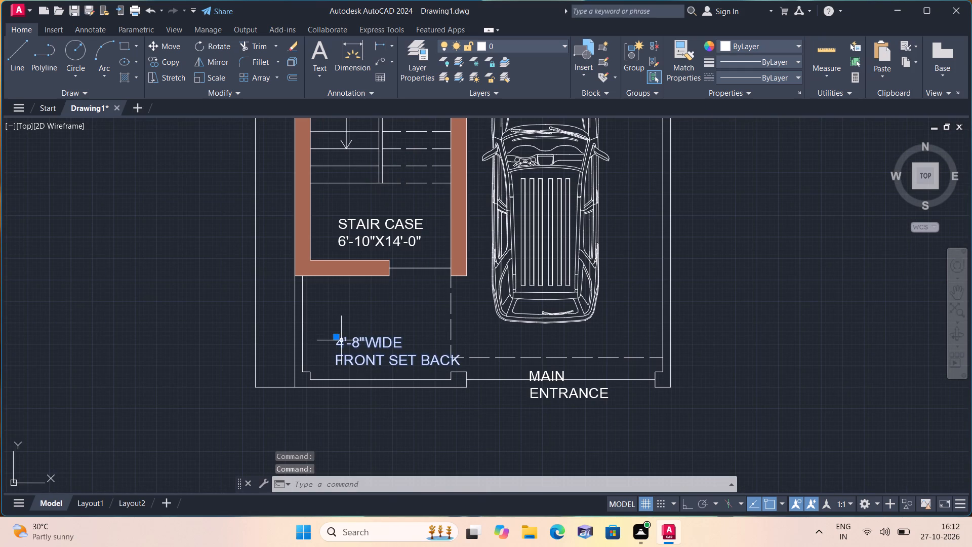
{"action": "left_click", "coordinate": [335, 336]}
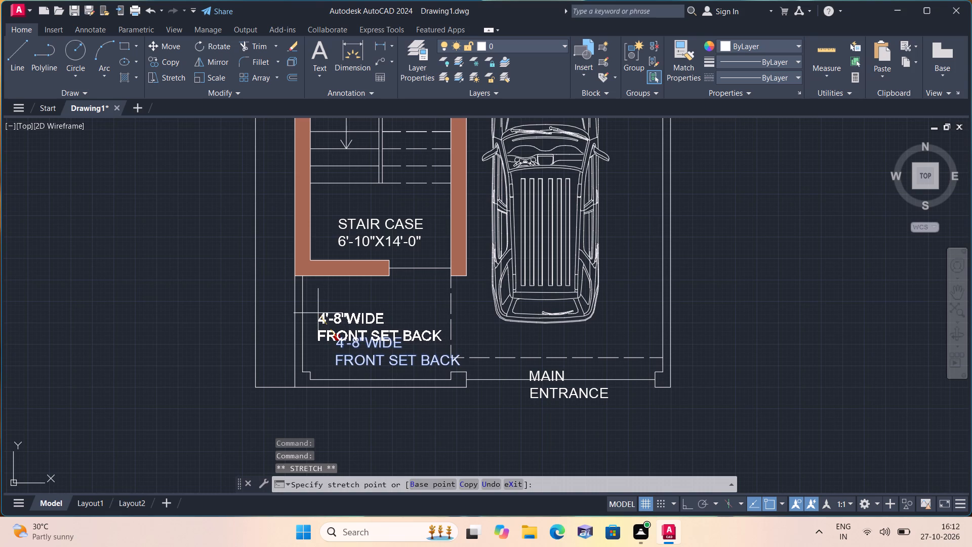
{"action": "left_click", "coordinate": [318, 313]}
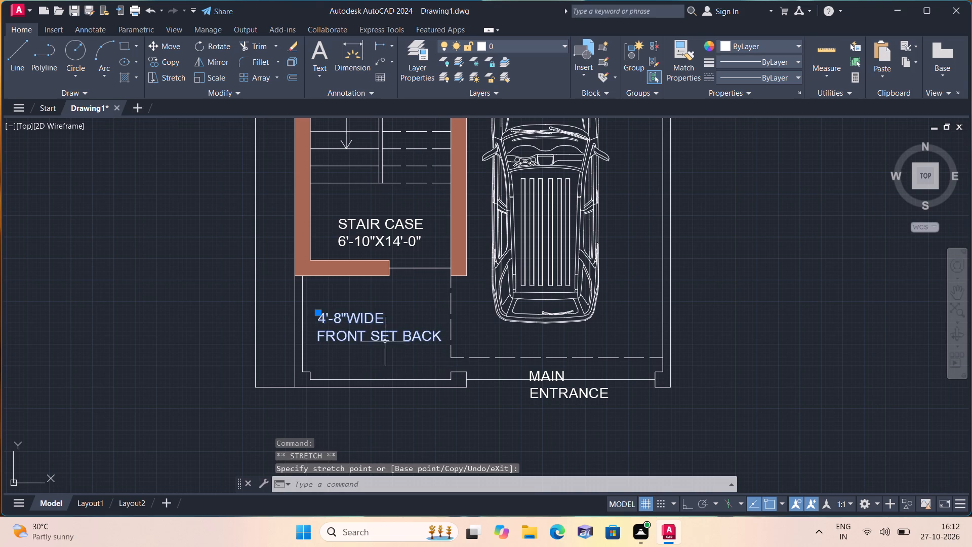
Move the MAIN ENTRANCE label slightly north, closer to the dashed line above the gate opening.
{"action": "middle_click_drag", "start_coordinate": [541, 398], "coordinate": [536, 381]}
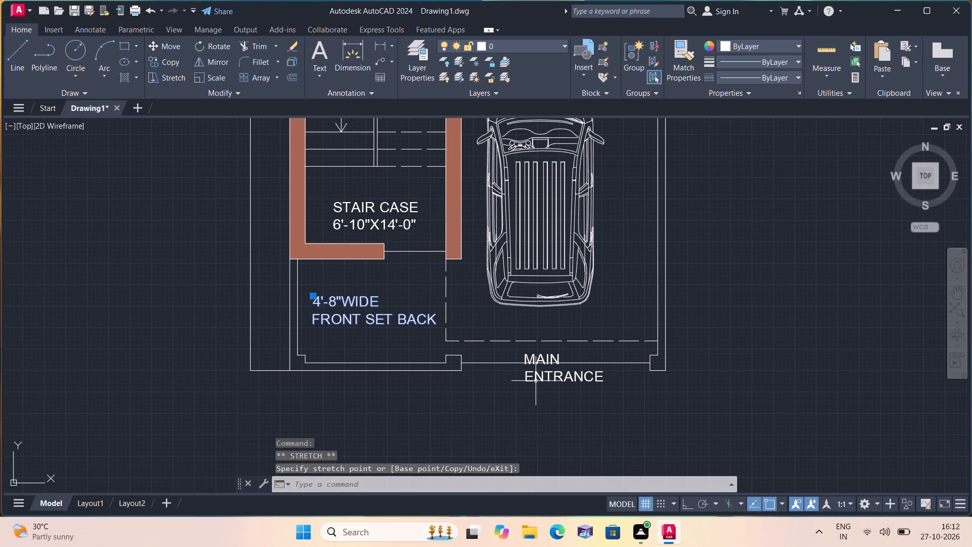
{"action": "scroll", "coordinate": [548, 368], "scroll_direction": "up", "scroll_amount": 1}
{"action": "left_click", "coordinate": [544, 356]}
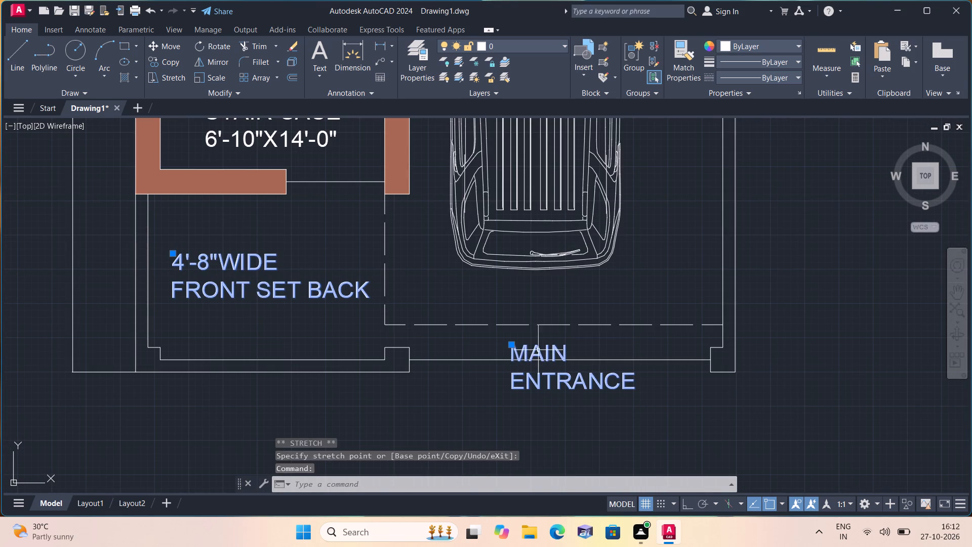
{"action": "left_click", "coordinate": [511, 343]}
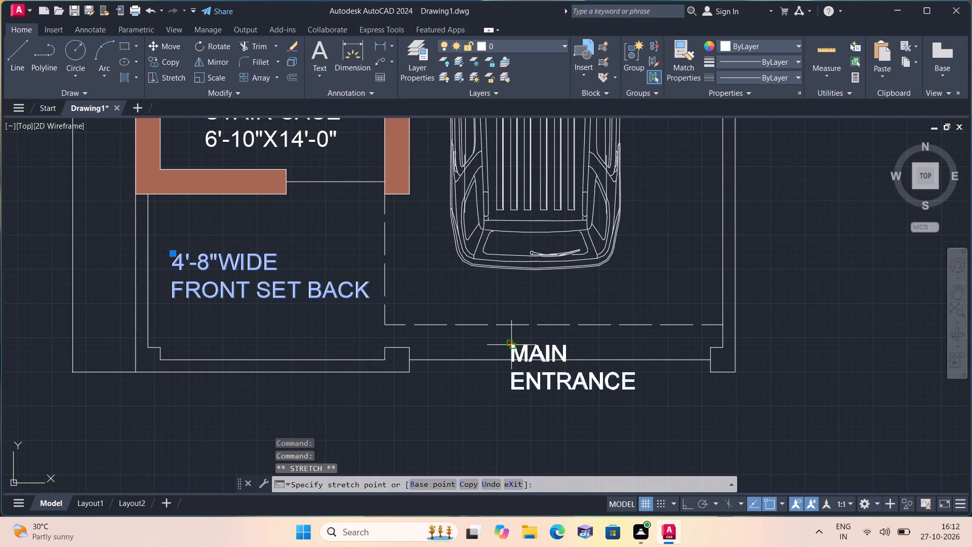
{"action": "left_click", "coordinate": [510, 336]}
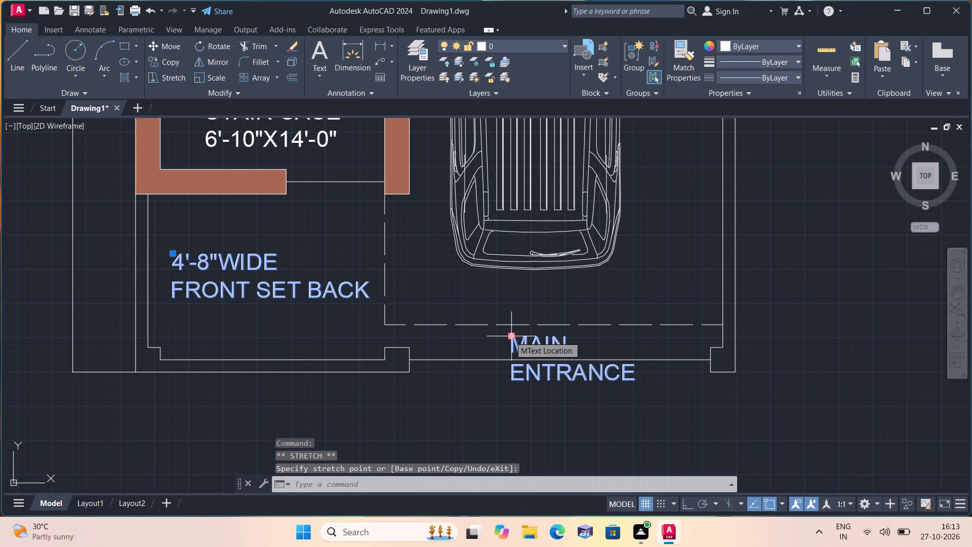
{"action": "key", "text": "Escape"}
Add a two-line multiline text label reading PORCH and 5'-0"X15'-0" over the bonnet of the parked car.
{"action": "scroll", "coordinate": [512, 335], "scroll_direction": "down", "scroll_amount": 1}
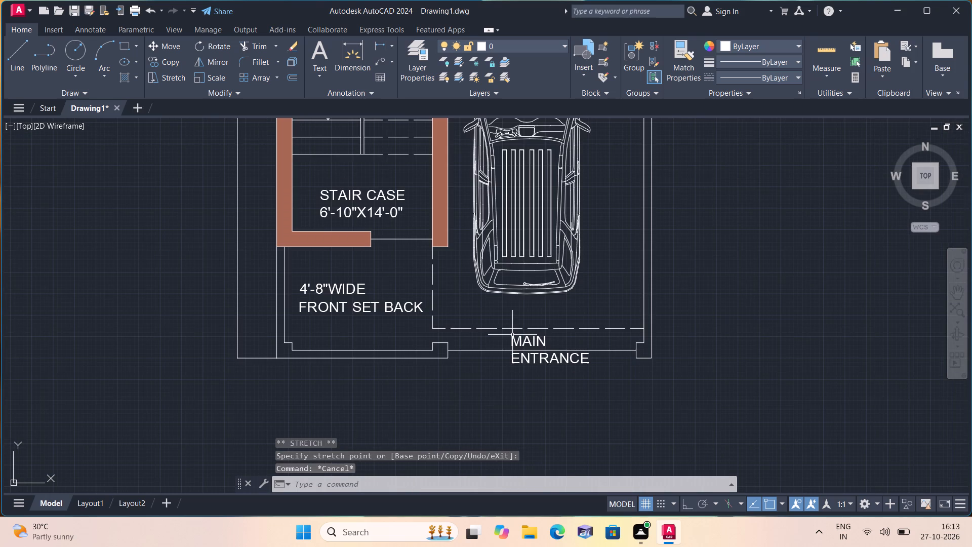
{"action": "type", "text": "mt"}
{"action": "key", "text": "space"}
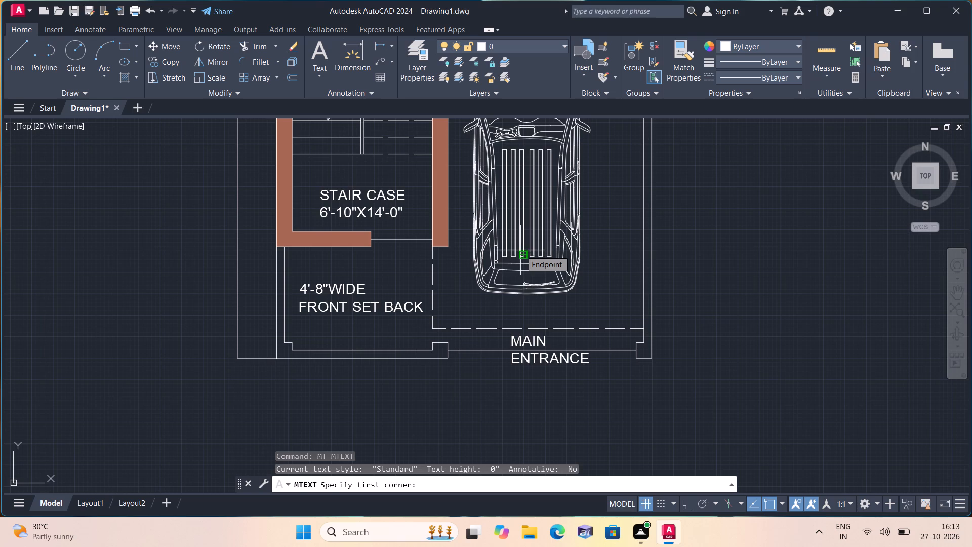
{"action": "scroll", "coordinate": [547, 186], "scroll_direction": "up", "scroll_amount": 1}
{"action": "middle_click_drag", "start_coordinate": [545, 197], "coordinate": [513, 308]}
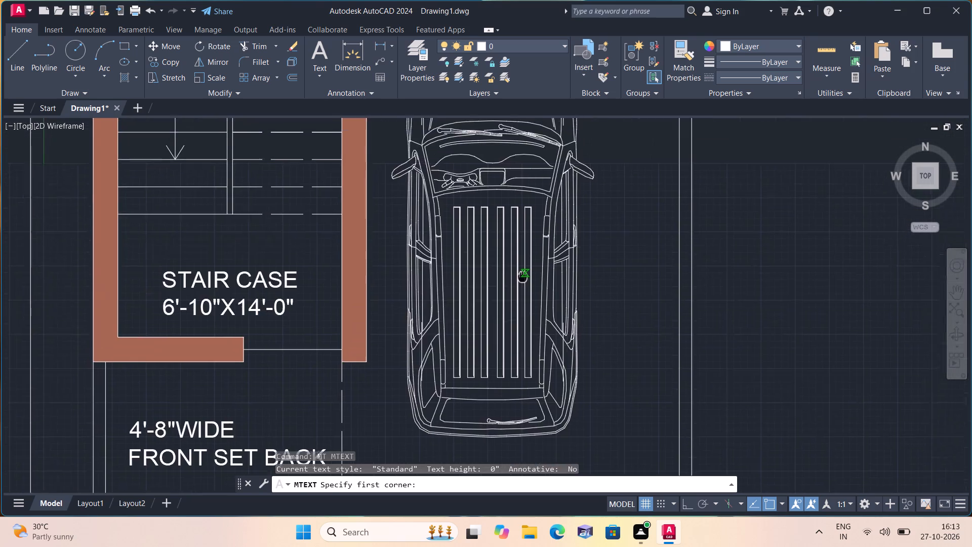
{"action": "middle_click_drag", "start_coordinate": [513, 308], "coordinate": [514, 329]}
{"action": "scroll", "coordinate": [519, 325], "scroll_direction": "down", "scroll_amount": 1}
{"action": "middle_click", "coordinate": [512, 217]}
{"action": "scroll", "coordinate": [497, 209], "scroll_direction": "up", "scroll_amount": 2}
{"action": "triple_click", "coordinate": [476, 193]}
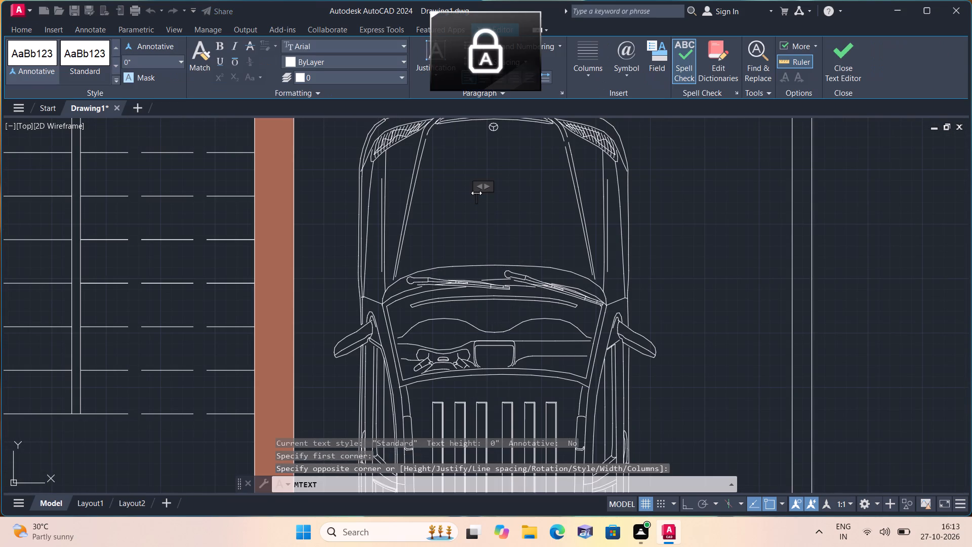
{"action": "type", "text": "PORCH"}
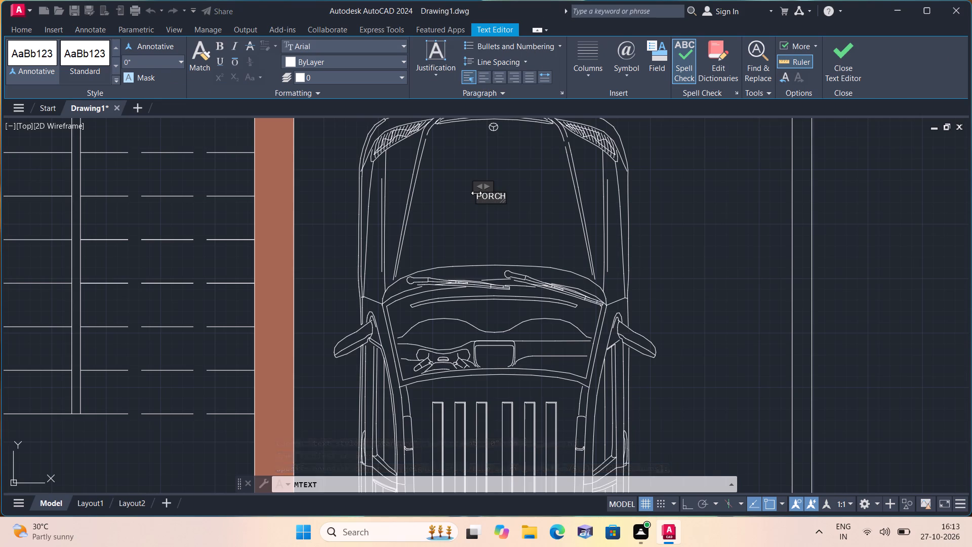
{"action": "key", "text": "Return"}
{"action": "type", "text": "5'"}
{"action": "type", "text": "-0"}
{"action": "key", "text": "shift+quotedbl"}
{"action": "key", "text": "x"}
{"action": "type", "text": "15'-"}
{"action": "key", "text": "0"}
{"action": "key", "text": "shift+quotedbl"}
{"action": "left_click", "coordinate": [492, 230]}
{"action": "left_click_drag", "start_coordinate": [493, 230], "coordinate": [491, 221]}
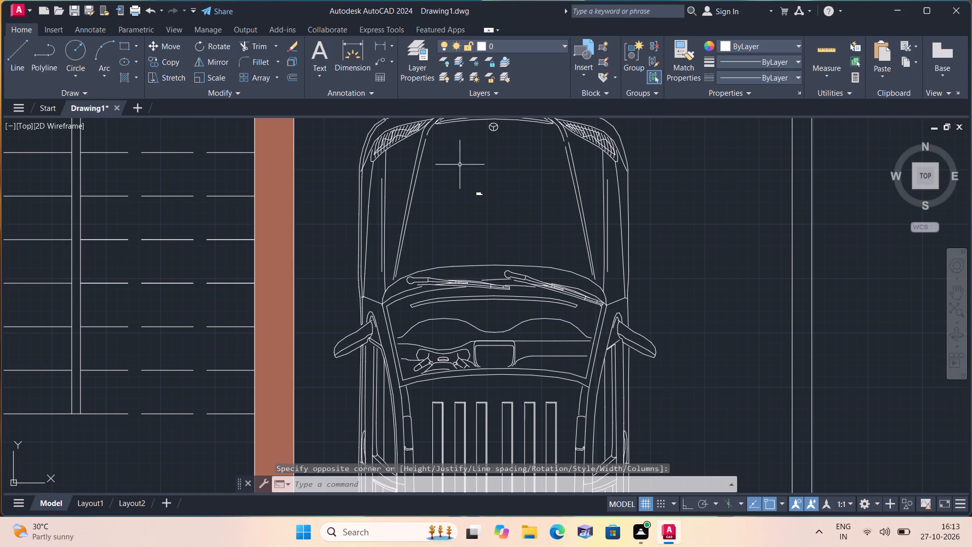
Set the PORCH label's text height to 6".
{"action": "left_click_drag", "start_coordinate": [474, 185], "coordinate": [500, 206]}
{"action": "left_click", "coordinate": [521, 229]}
{"action": "right_click", "coordinate": [521, 229]}
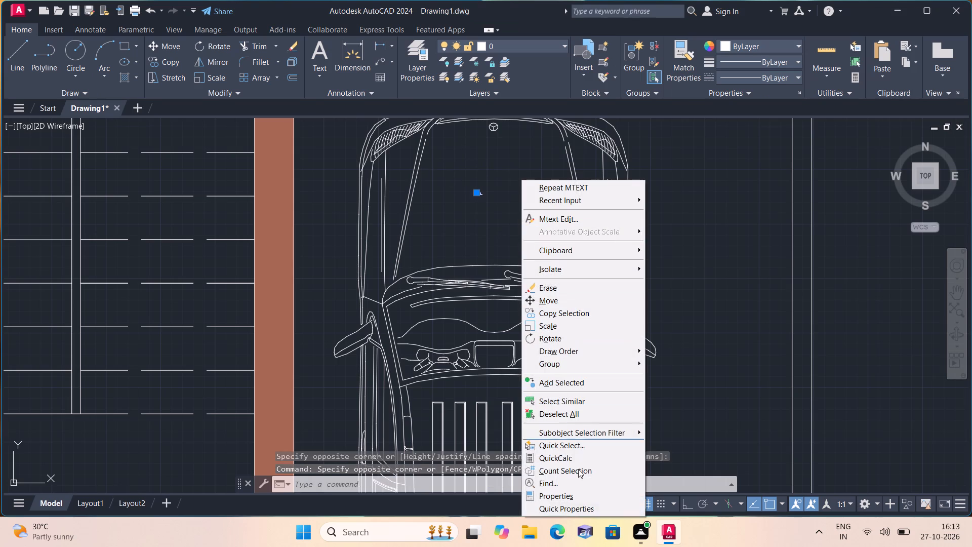
{"action": "left_click", "coordinate": [578, 495]}
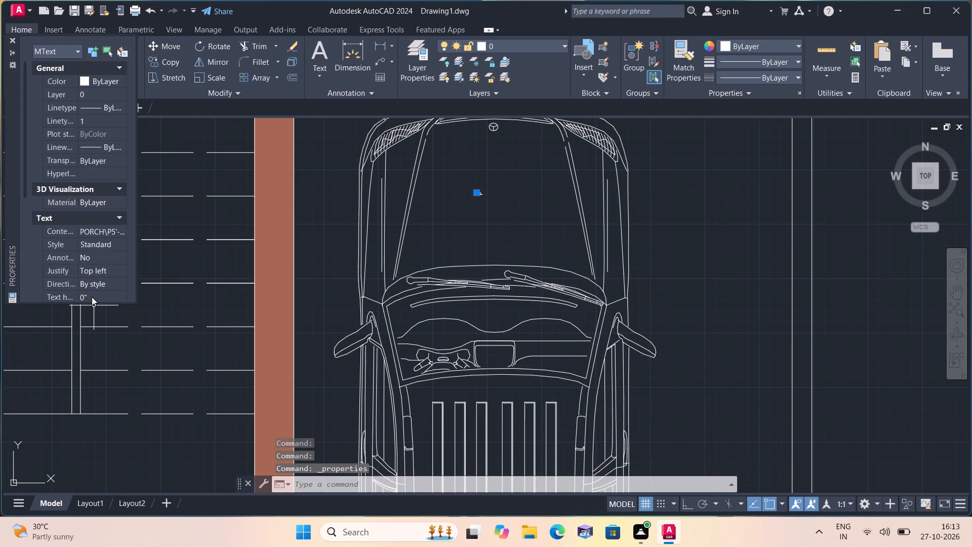
{"action": "left_click", "coordinate": [92, 297]}
{"action": "key", "text": "BackSpace"}
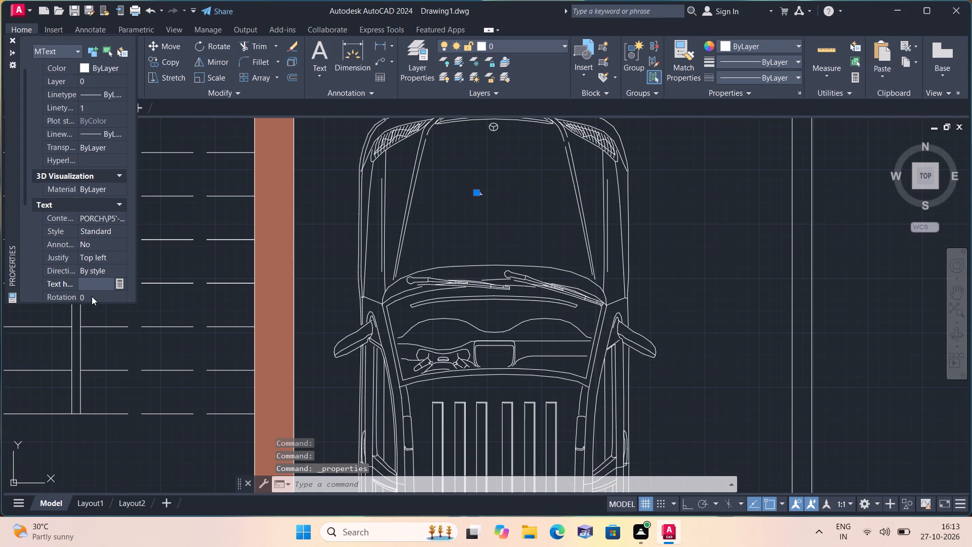
{"action": "type", "text": "6\""}
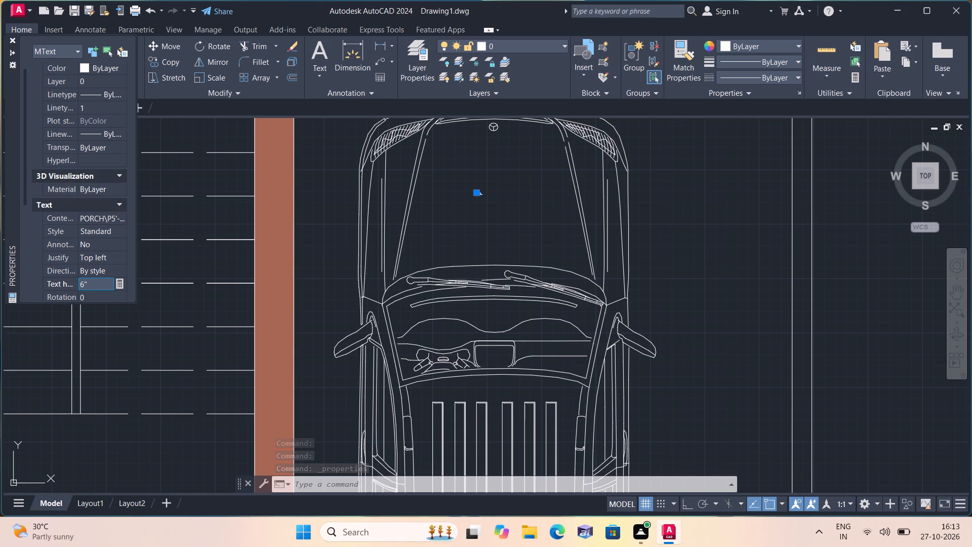
{"action": "left_click_drag", "start_coordinate": [340, 234], "coordinate": [346, 247]}
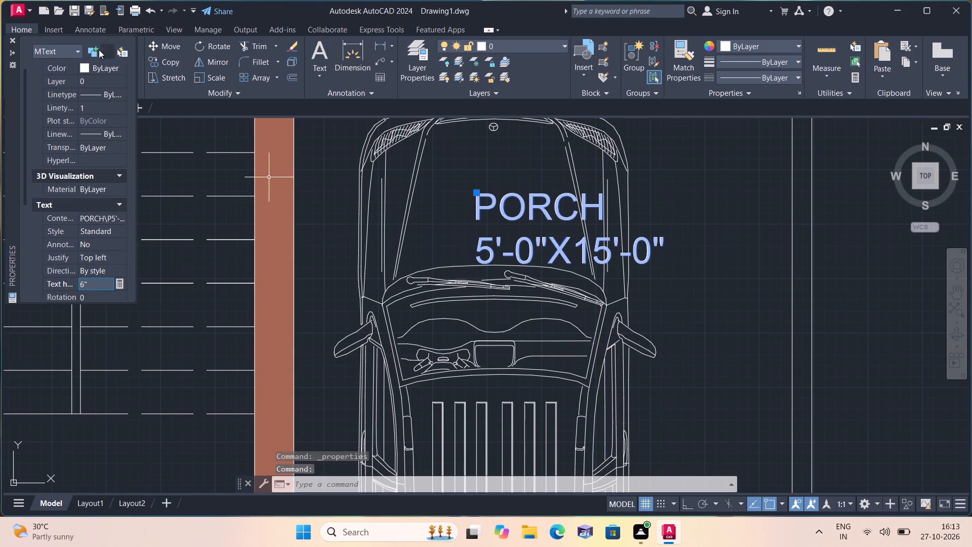
{"action": "left_click", "coordinate": [12, 39]}
Move the PORCH label northwest so its text sits more centrally across the car's bonnet.
{"action": "scroll", "coordinate": [116, 98], "scroll_direction": "down", "scroll_amount": 1}
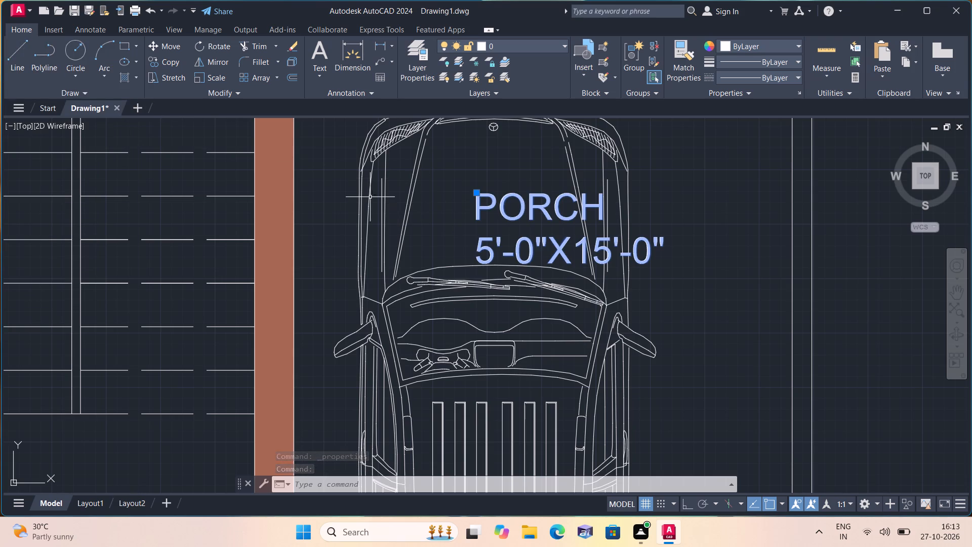
{"action": "left_click", "coordinate": [478, 194]}
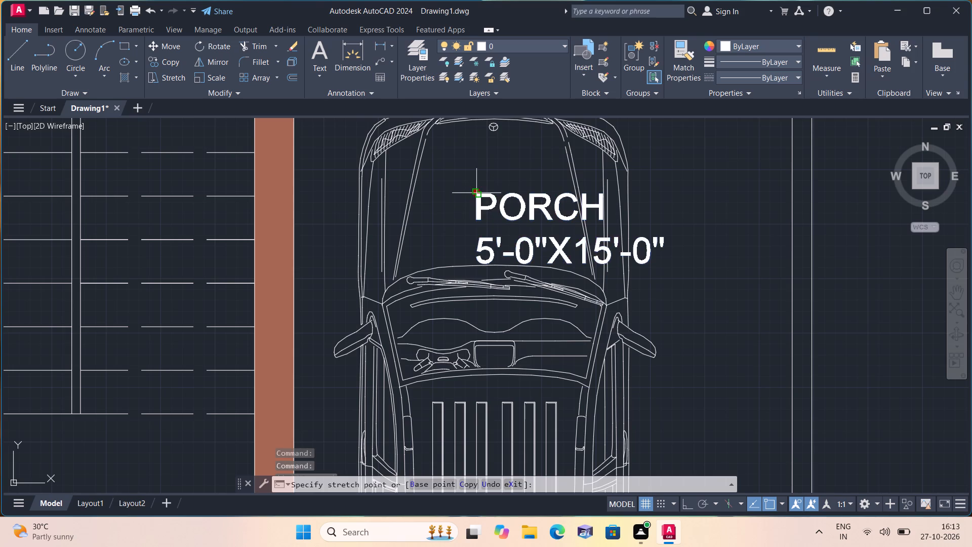
{"action": "left_click", "coordinate": [422, 168]}
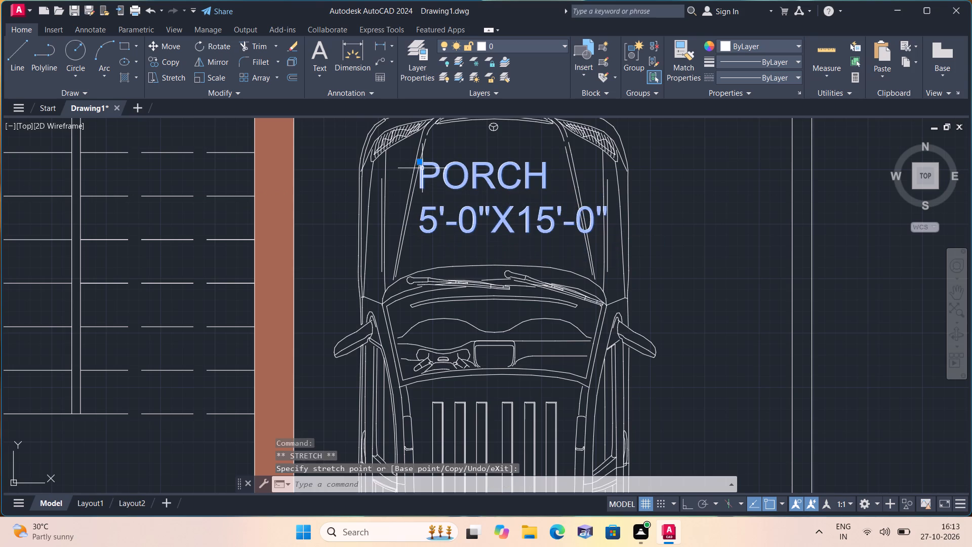
{"action": "key", "text": "Escape"}
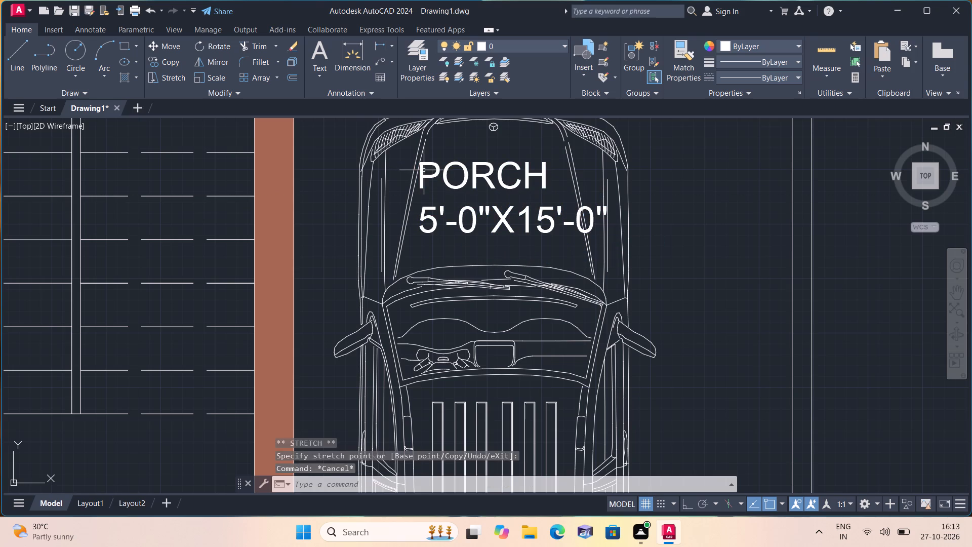
Review the whole floor plan from the main entrance to the rear bedroom, checking its layout and label placement.
{"action": "scroll", "coordinate": [432, 177], "scroll_direction": "down", "scroll_amount": 2}
{"action": "middle_click_drag", "start_coordinate": [438, 181], "coordinate": [439, 196]}
{"action": "scroll", "coordinate": [438, 181], "scroll_direction": "down", "scroll_amount": 2}
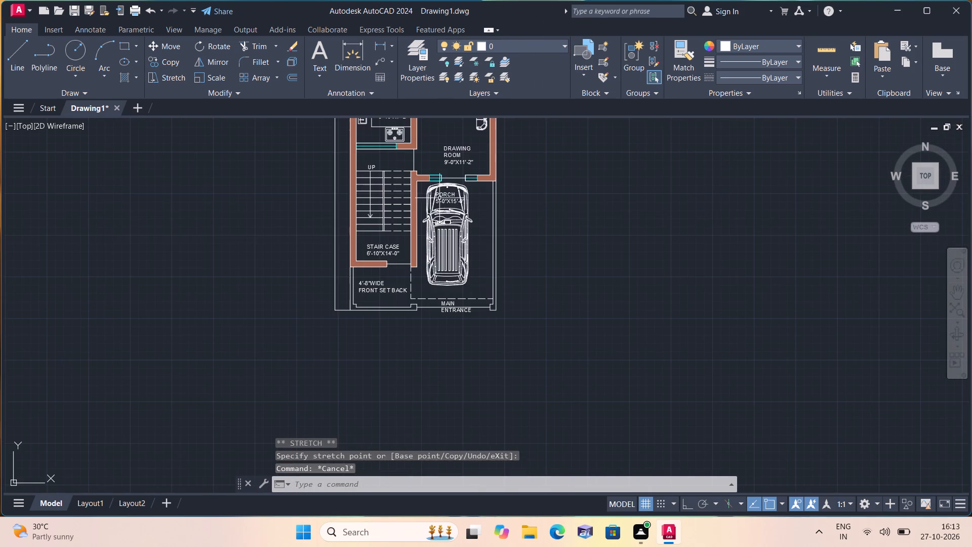
{"action": "middle_click_drag", "start_coordinate": [444, 209], "coordinate": [345, 298]}
{"action": "scroll", "coordinate": [444, 209], "scroll_direction": "down", "scroll_amount": 1}
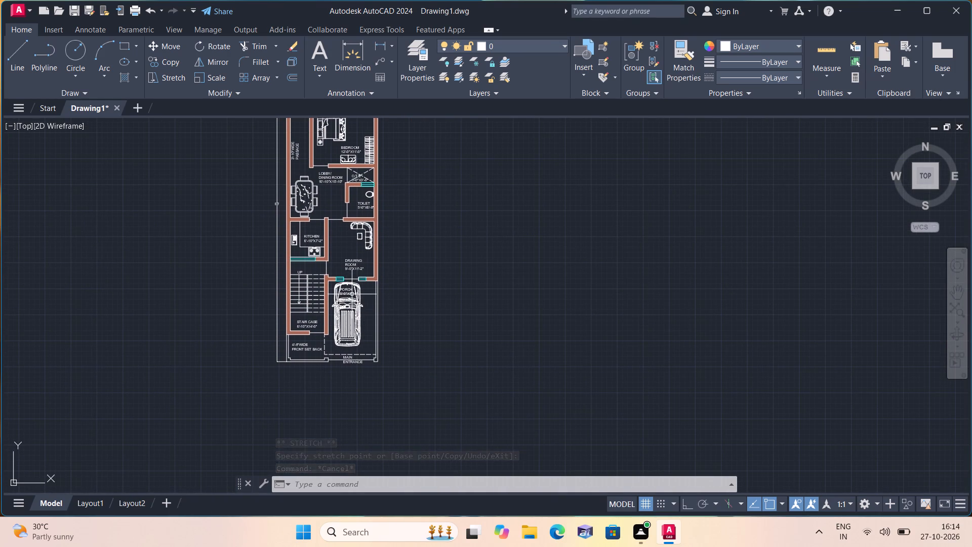
{"action": "middle_click_drag", "start_coordinate": [356, 290], "coordinate": [371, 265]}
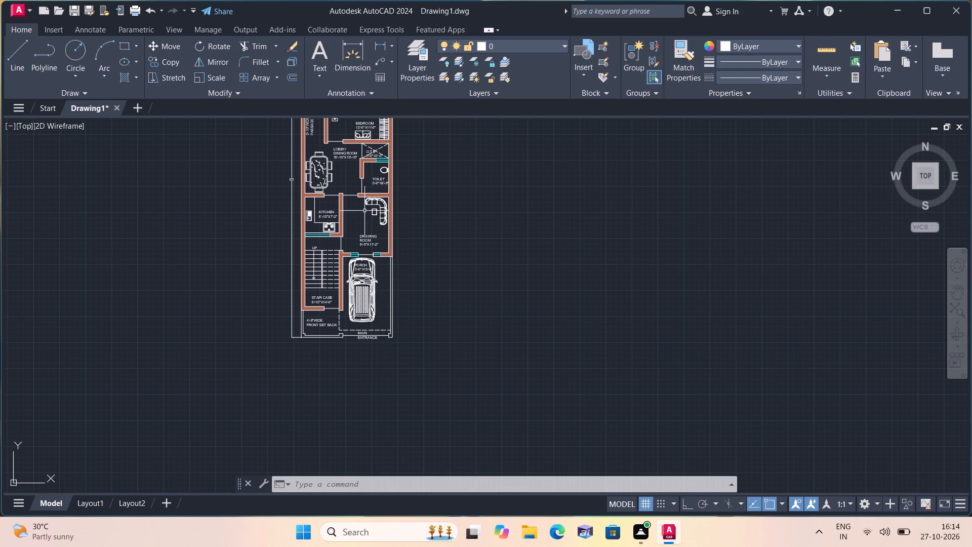
{"action": "scroll", "coordinate": [358, 209], "scroll_direction": "down", "scroll_amount": 1}
{"action": "middle_click_drag", "start_coordinate": [357, 223], "coordinate": [369, 325]}
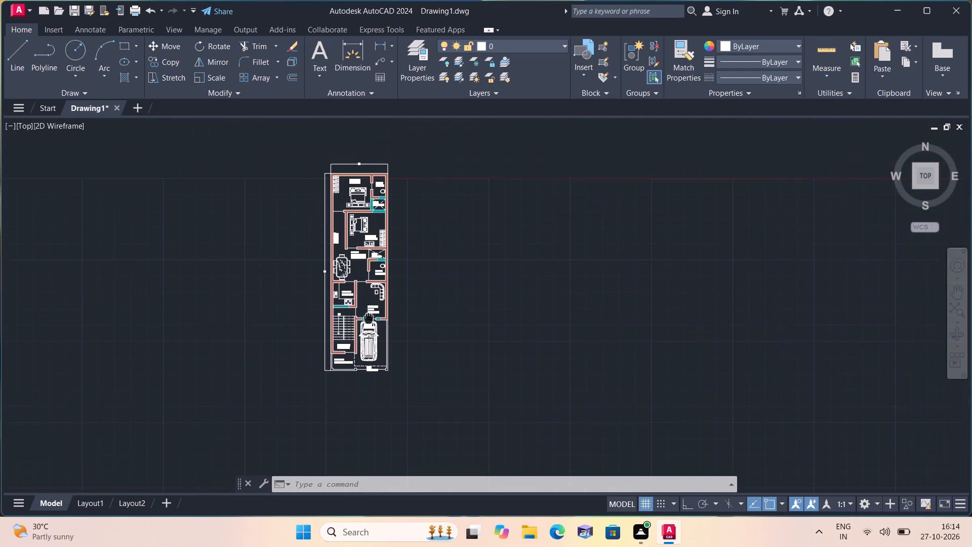
{"action": "middle_click_drag", "start_coordinate": [369, 325], "coordinate": [369, 326]}
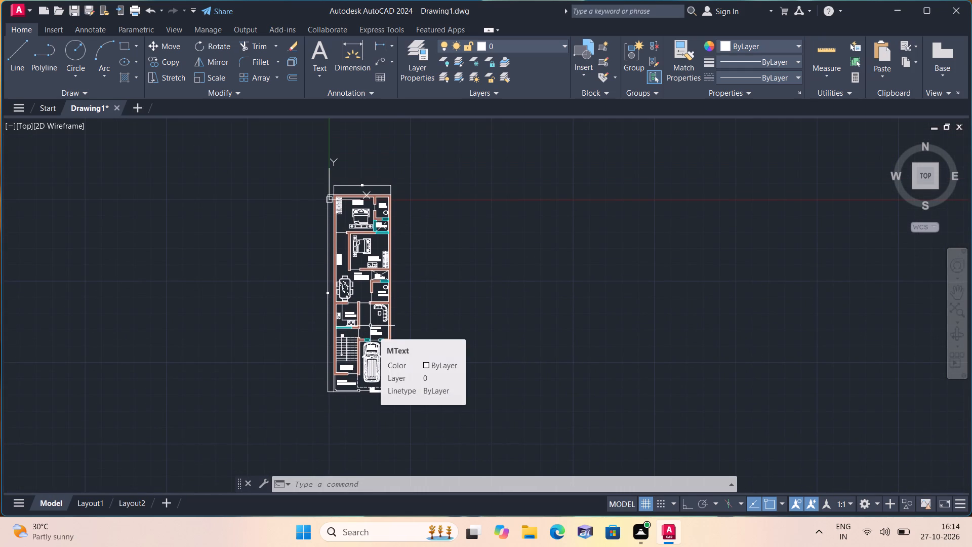
{"action": "middle_click_drag", "start_coordinate": [436, 324], "coordinate": [417, 265]}
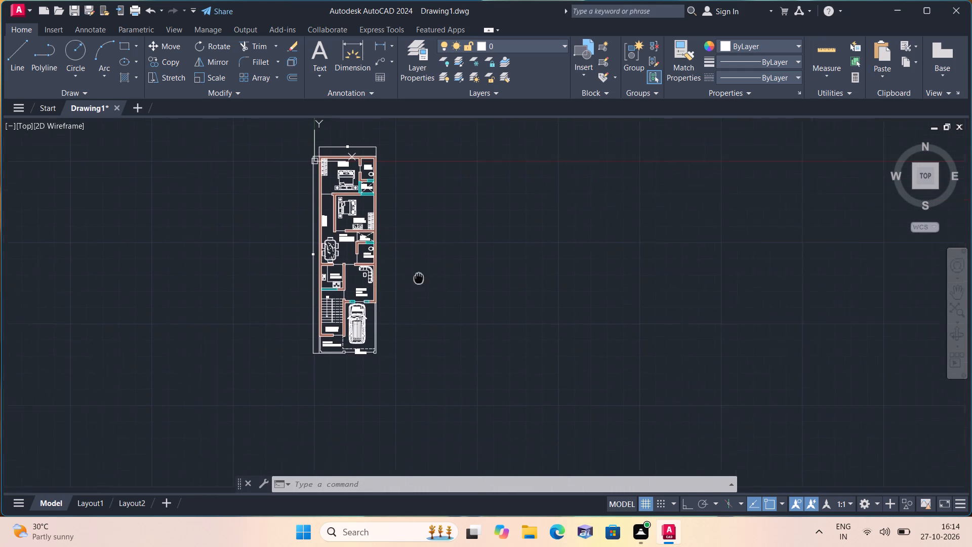
{"action": "middle_click_drag", "start_coordinate": [417, 265], "coordinate": [417, 264]}
{"action": "scroll", "coordinate": [358, 214], "scroll_direction": "up", "scroll_amount": 2}
{"action": "middle_click_drag", "start_coordinate": [339, 203], "coordinate": [319, 265]}
{"action": "scroll", "coordinate": [319, 265], "scroll_direction": "down", "scroll_amount": 1}
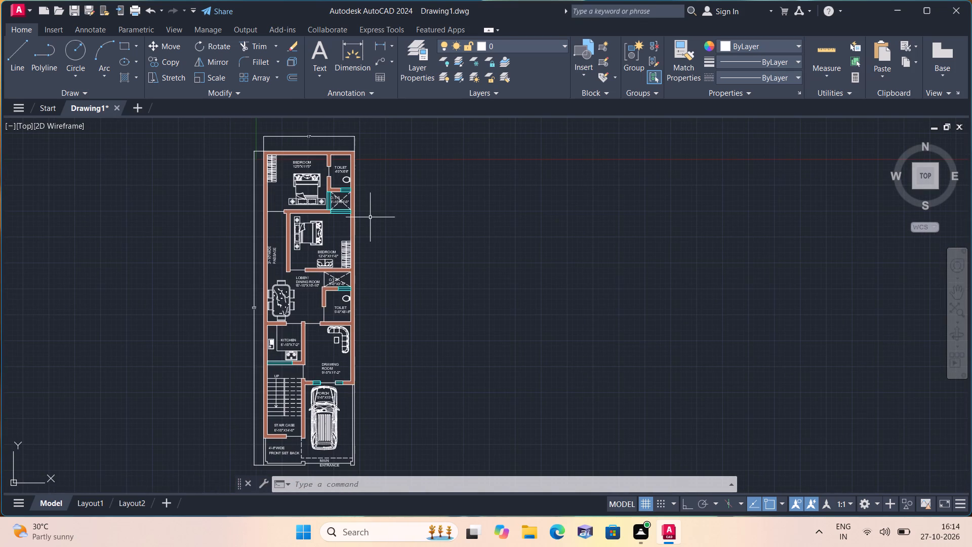
Draw a vertical construction line in the empty space just east of the floor plan.
{"action": "key", "text": "x"}
{"action": "type", "text": "l"}
{"action": "key", "text": "space"}
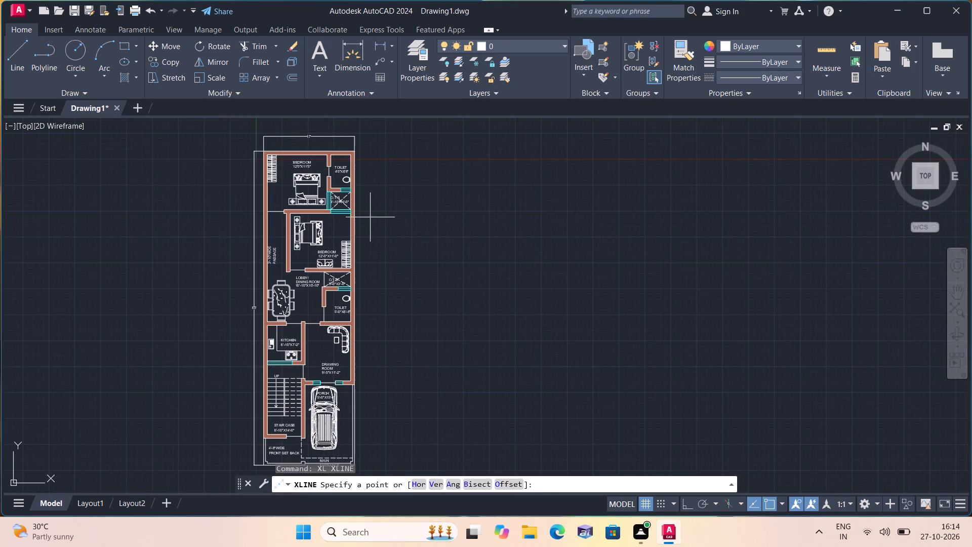
{"action": "type", "text": "v"}
{"action": "key", "text": "space"}
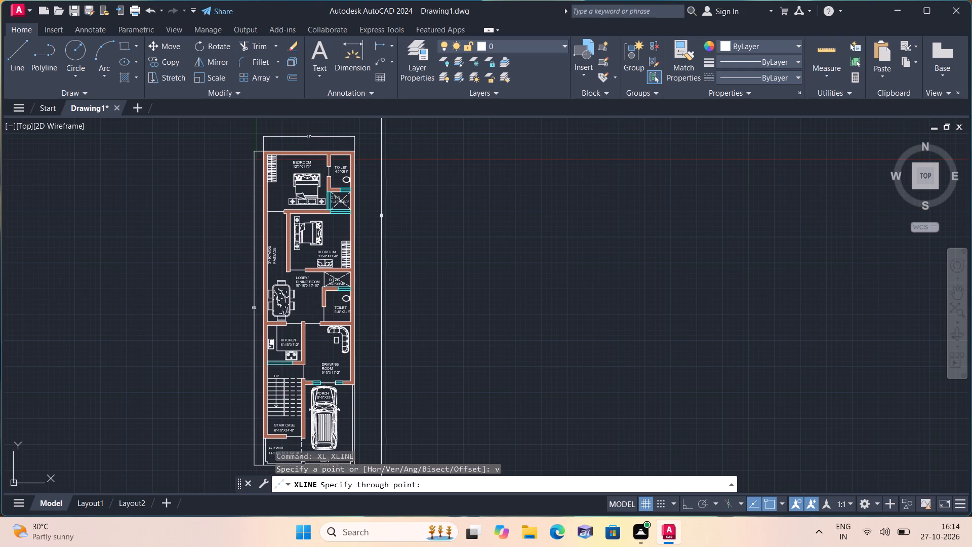
{"action": "left_click", "coordinate": [390, 219]}
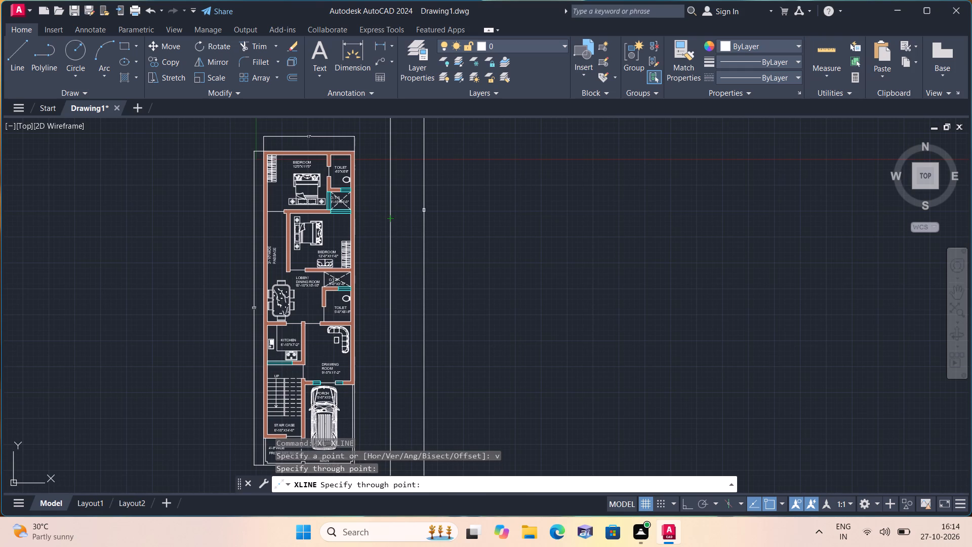
{"action": "key", "text": "space"}
Draw a horizontal construction line aligned with the outer face of the plan's north wall.
{"action": "key", "text": "space"}
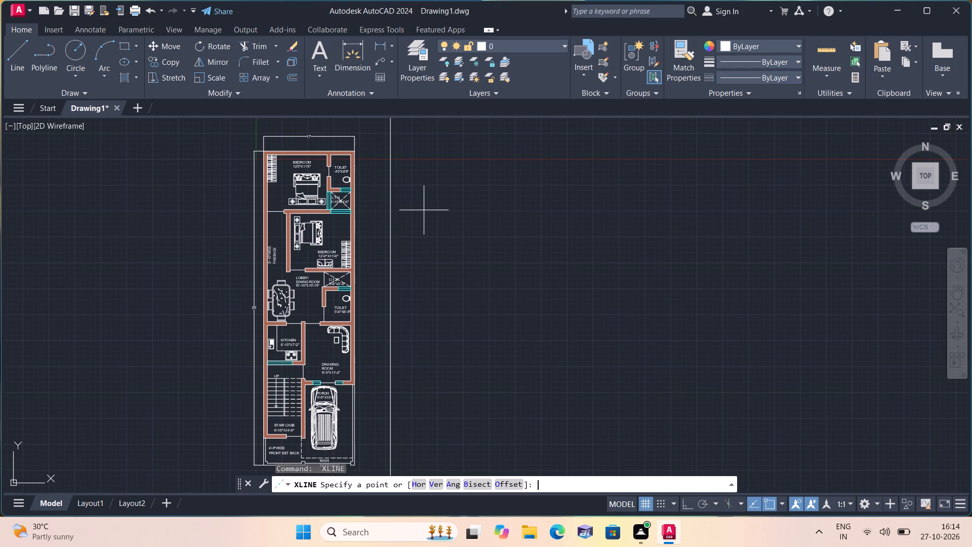
{"action": "type", "text": "h"}
{"action": "key", "text": "space"}
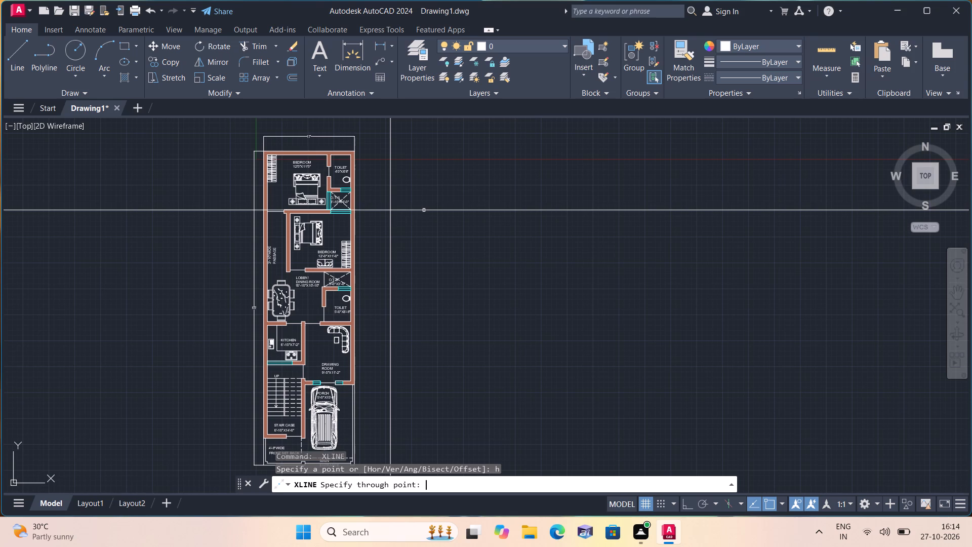
{"action": "scroll", "coordinate": [422, 147], "scroll_direction": "up", "scroll_amount": 1}
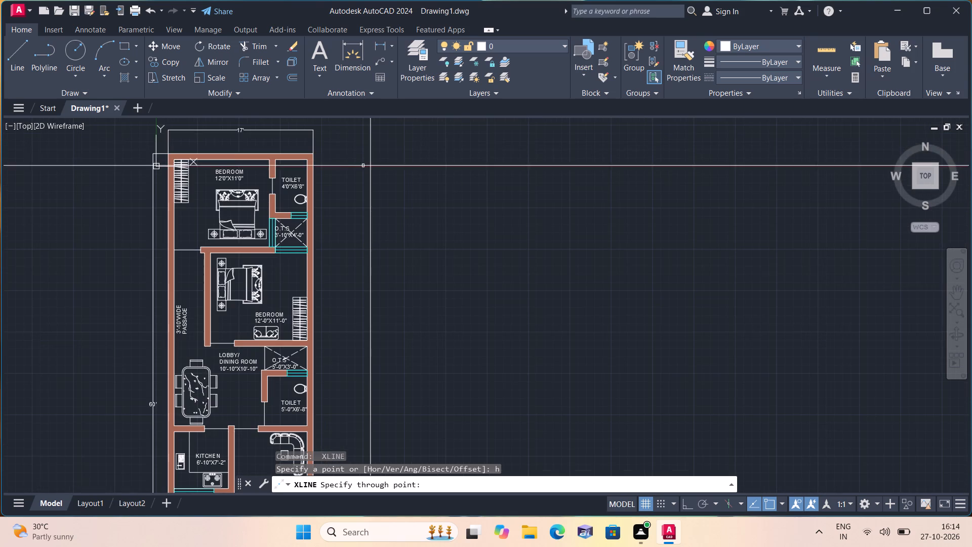
{"action": "scroll", "coordinate": [316, 154], "scroll_direction": "up", "scroll_amount": 1}
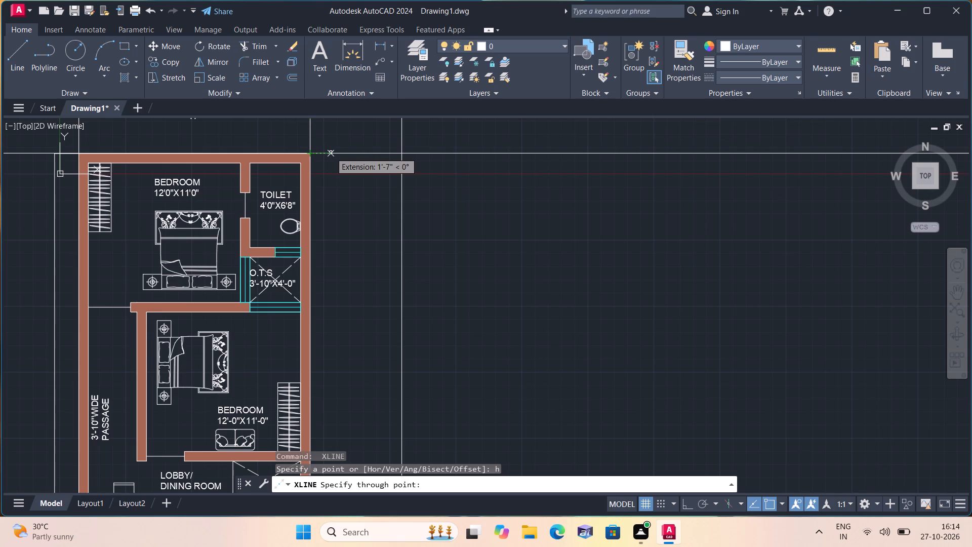
{"action": "left_click", "coordinate": [331, 152]}
{"action": "scroll", "coordinate": [392, 145], "scroll_direction": "down", "scroll_amount": 2}
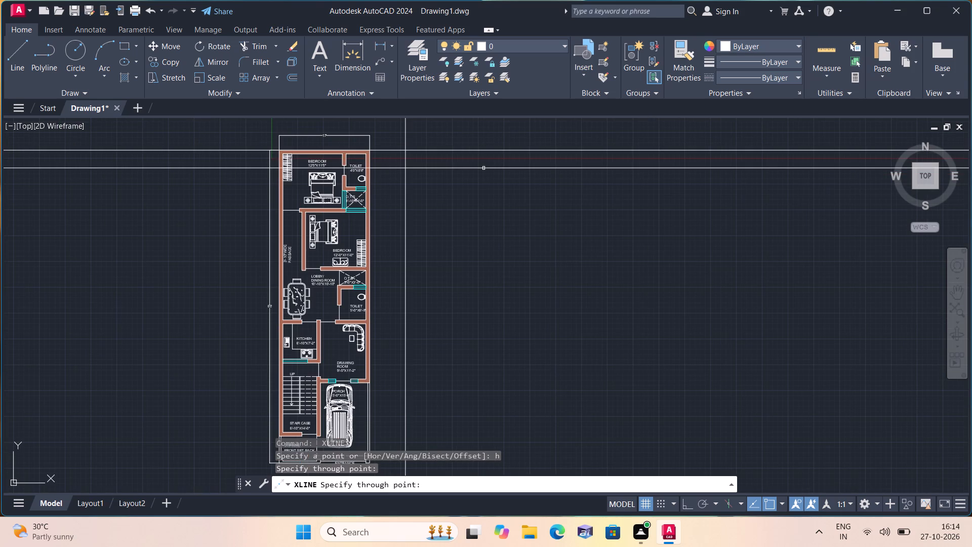
Trim the horizontal and vertical construction lines so they meet in a clean northwest corner east of the floor plan.
{"action": "key", "text": "space"}
{"action": "type", "text": "trim"}
{"action": "key", "text": "space"}
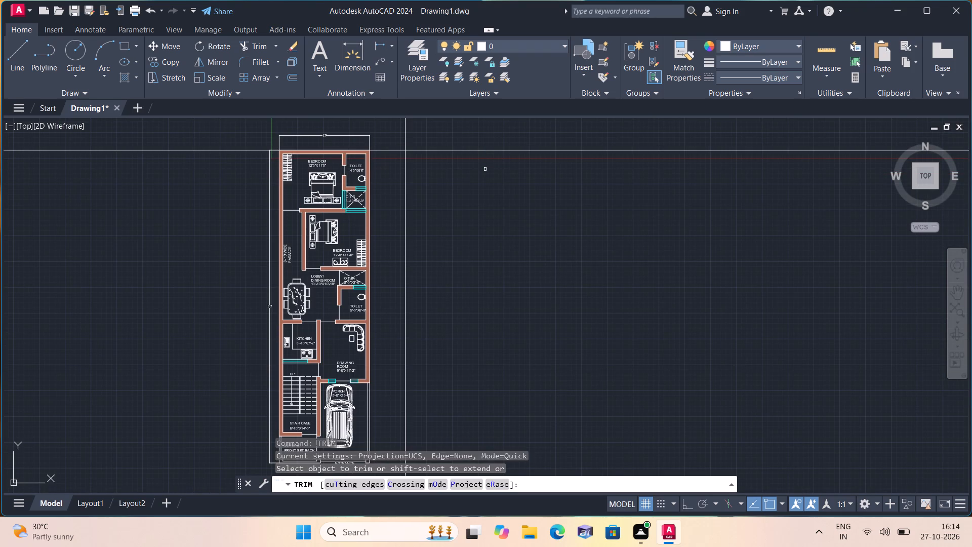
{"action": "scroll", "coordinate": [490, 173], "scroll_direction": "down", "scroll_amount": 1}
{"action": "middle_click_drag", "start_coordinate": [493, 217], "coordinate": [499, 299]}
{"action": "scroll", "coordinate": [438, 263], "scroll_direction": "up", "scroll_amount": 2}
{"action": "left_click_drag", "start_coordinate": [424, 213], "coordinate": [422, 208]}
{"action": "left_click", "coordinate": [463, 184]}
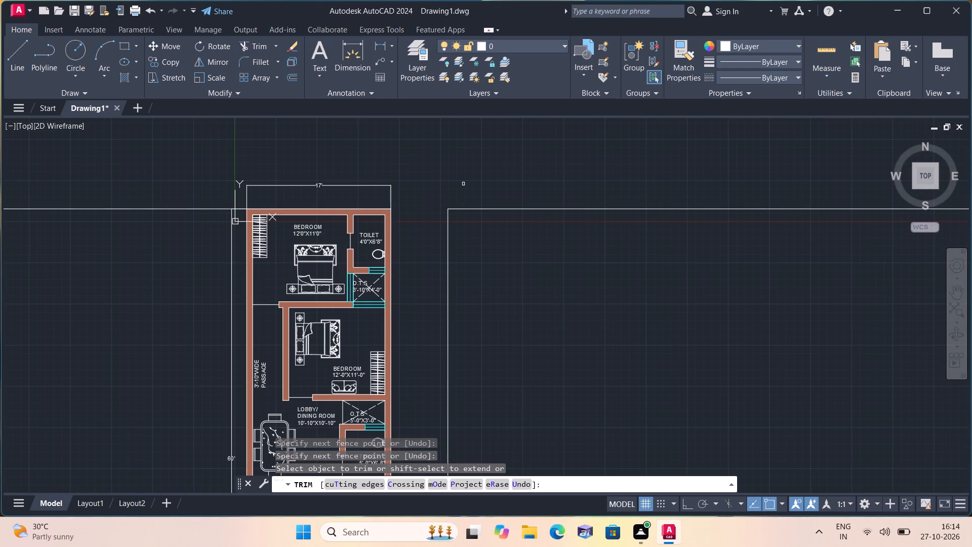
{"action": "key", "text": "space"}
Delete the leftover piece of the horizontal construction line west of the floor plan.
{"action": "left_click_drag", "start_coordinate": [119, 235], "coordinate": [116, 210]}
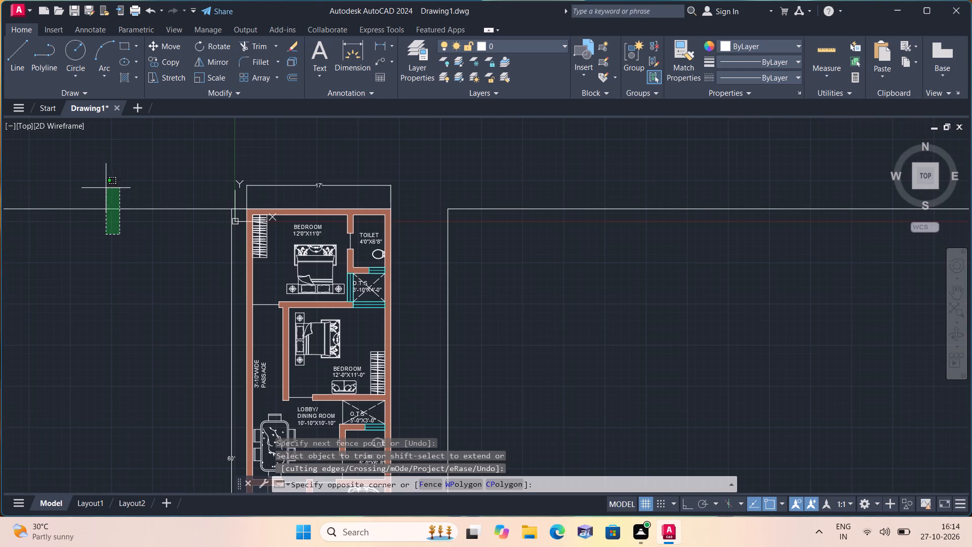
{"action": "left_click", "coordinate": [103, 179]}
{"action": "key", "text": "Delete"}
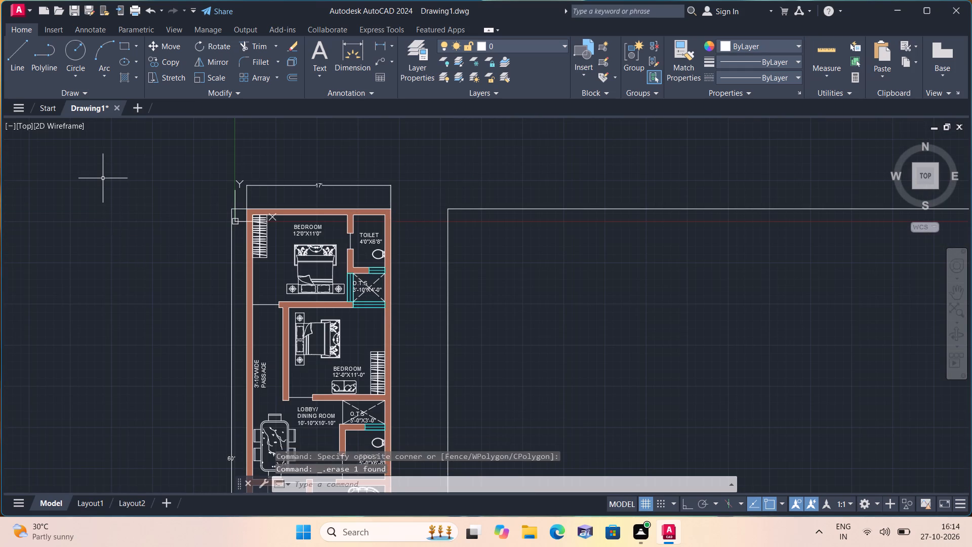
Offset the north and west outline lines 9" inward to form the inner faces of the outer walls.
{"action": "type", "text": "ogf"}
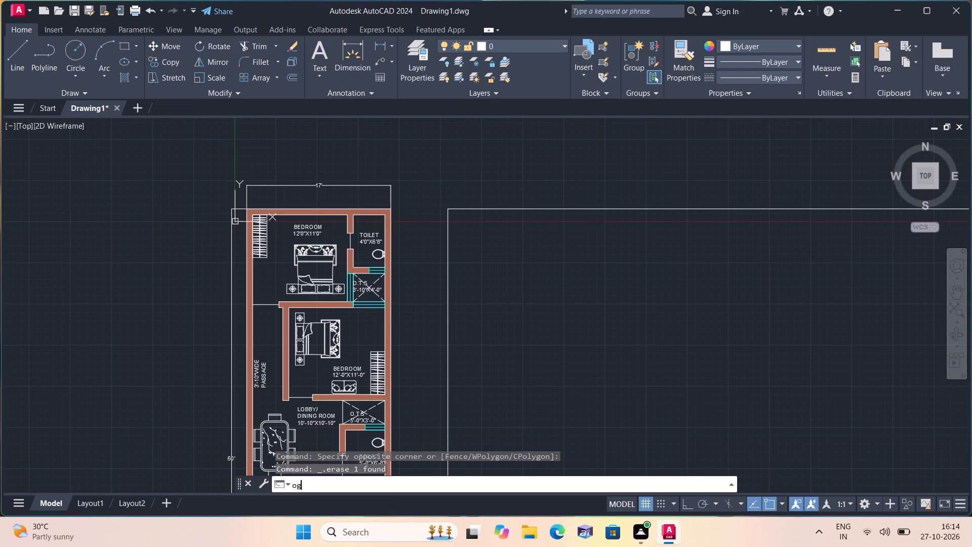
{"action": "key", "text": "BackSpace"}
{"action": "key", "text": "BackSpace"}
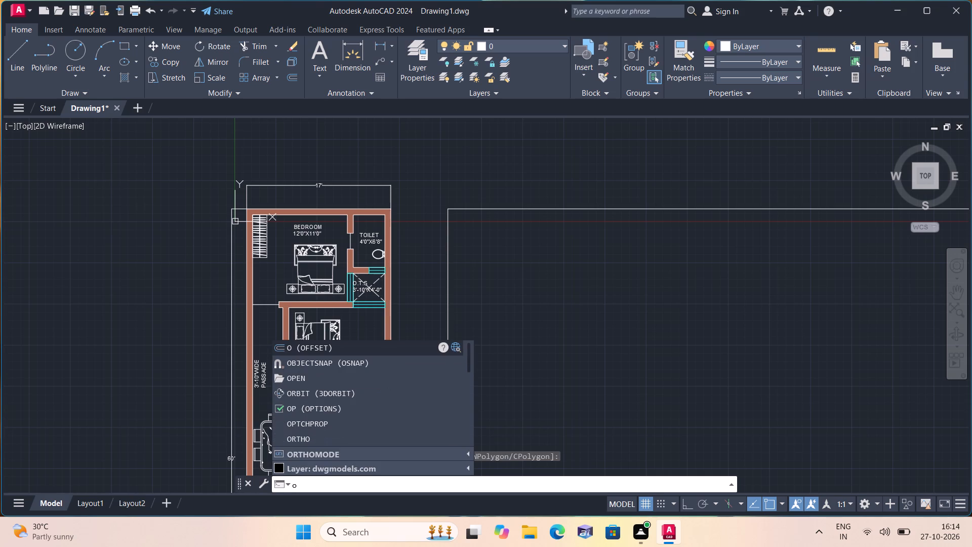
{"action": "type", "text": "ff"}
{"action": "key", "text": "space"}
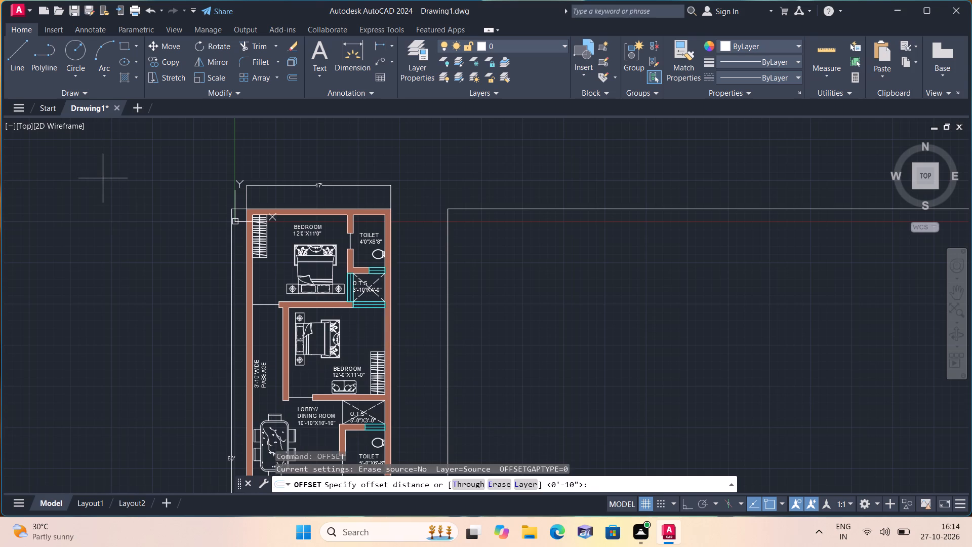
{"action": "type", "text": "9\""}
{"action": "key", "text": "space"}
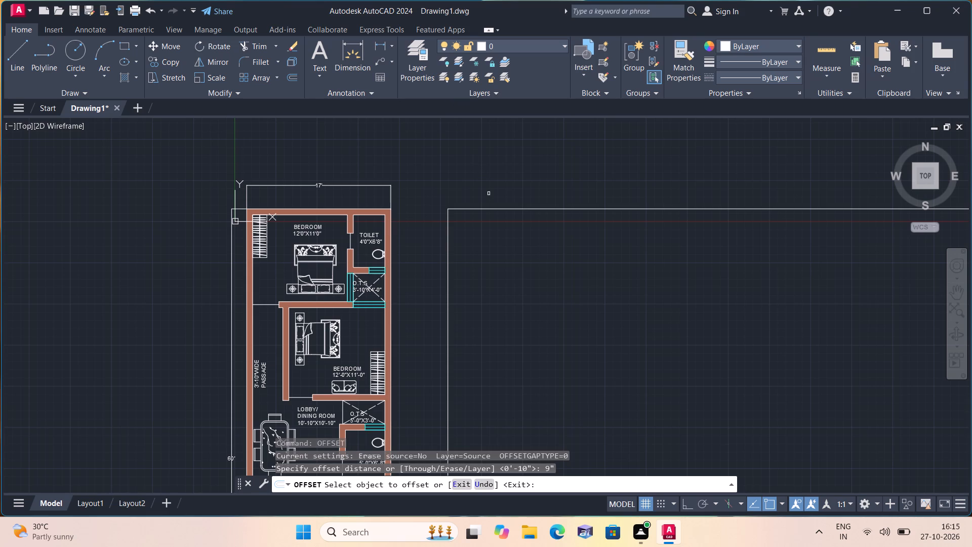
{"action": "left_click", "coordinate": [490, 210]}
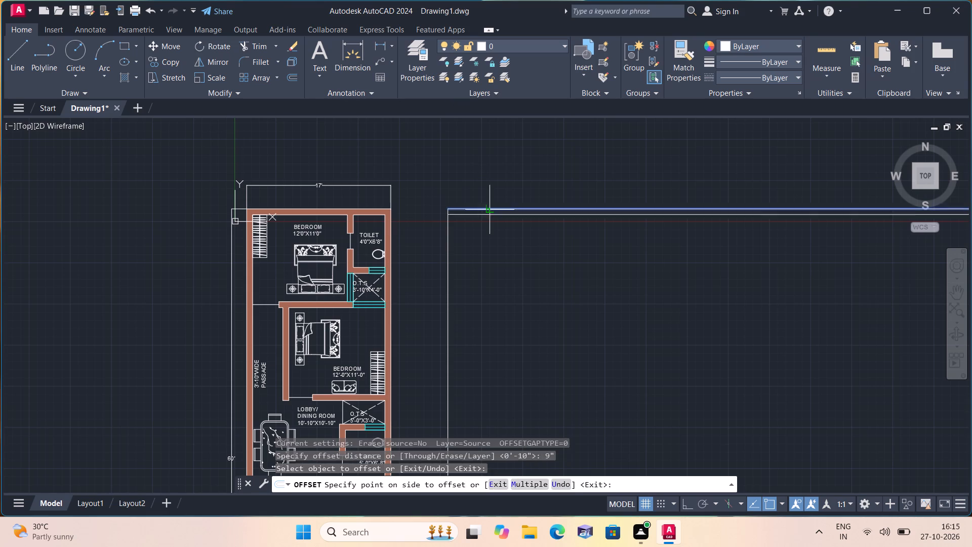
{"action": "left_click", "coordinate": [493, 258]}
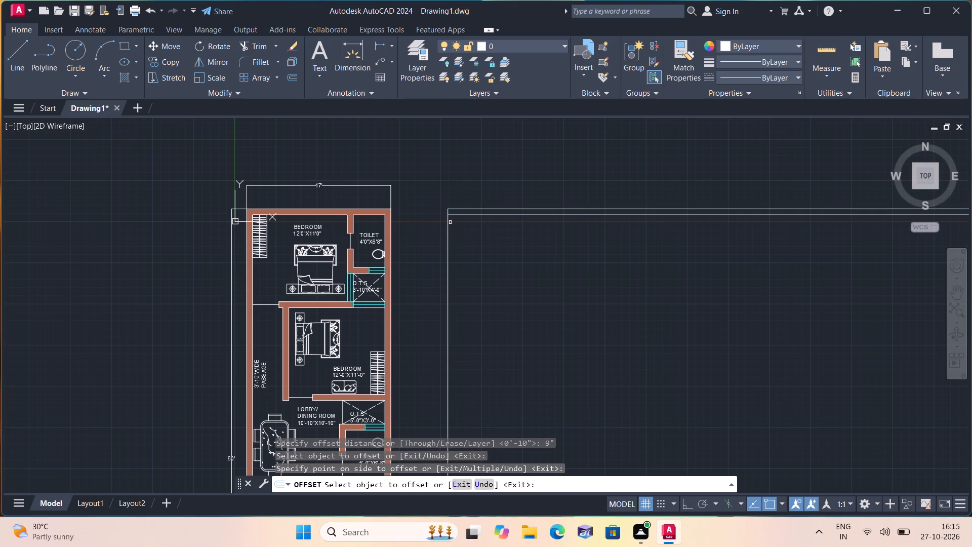
{"action": "left_click", "coordinate": [450, 222]}
{"action": "left_click", "coordinate": [450, 221]}
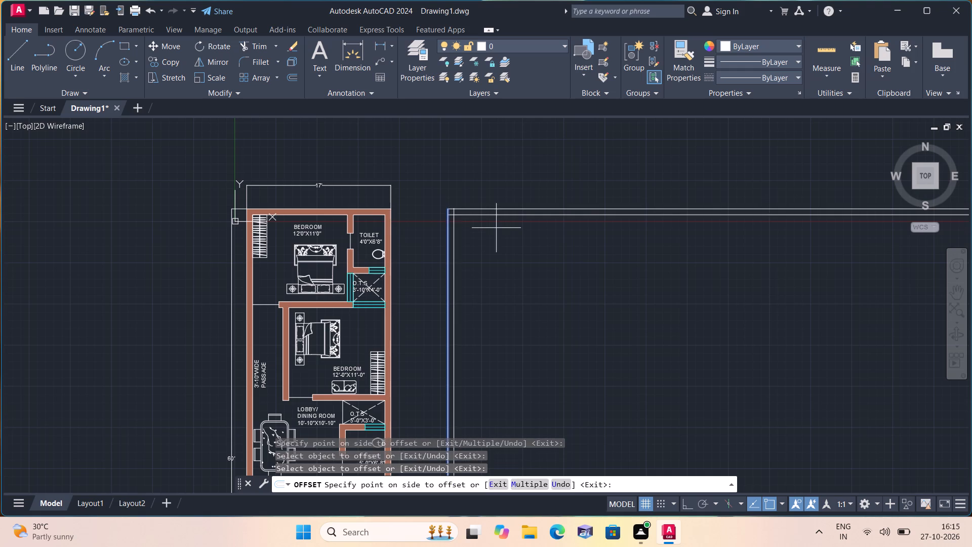
{"action": "left_click", "coordinate": [500, 228]}
{"action": "key", "text": "space"}
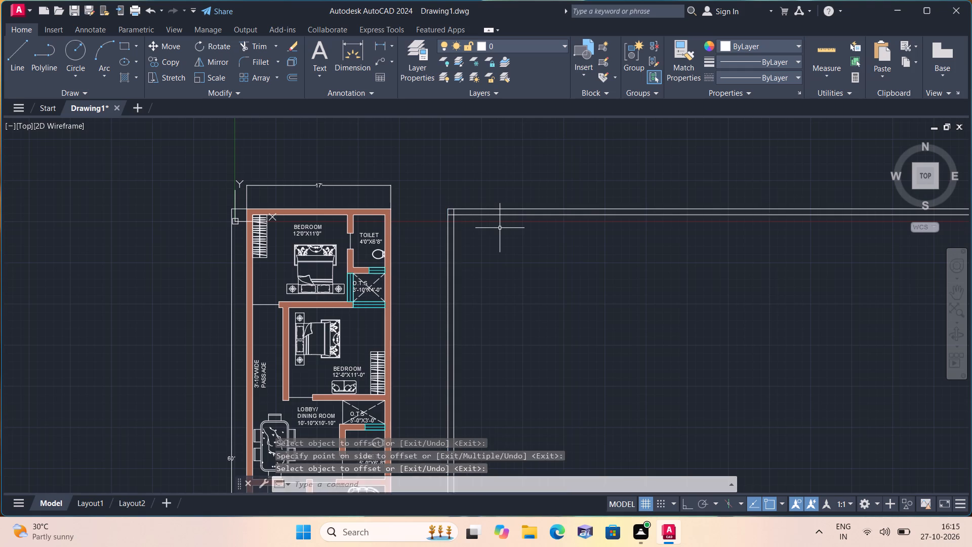
Trim the overlapping inner wall lines at the new outline's northwest corner.
{"action": "type", "text": "tr"}
{"action": "type", "text": "im"}
{"action": "key", "text": "space"}
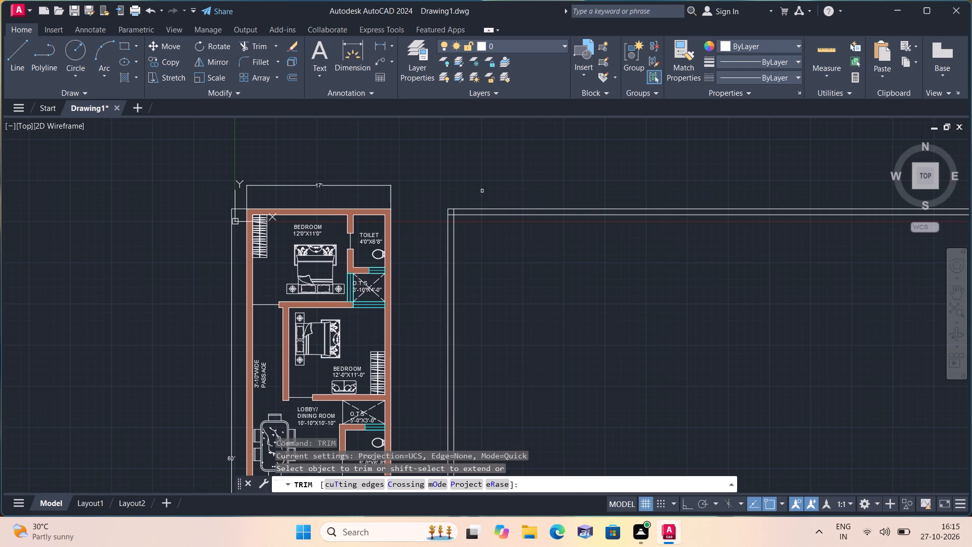
{"action": "scroll", "coordinate": [471, 219], "scroll_direction": "up", "scroll_amount": 3}
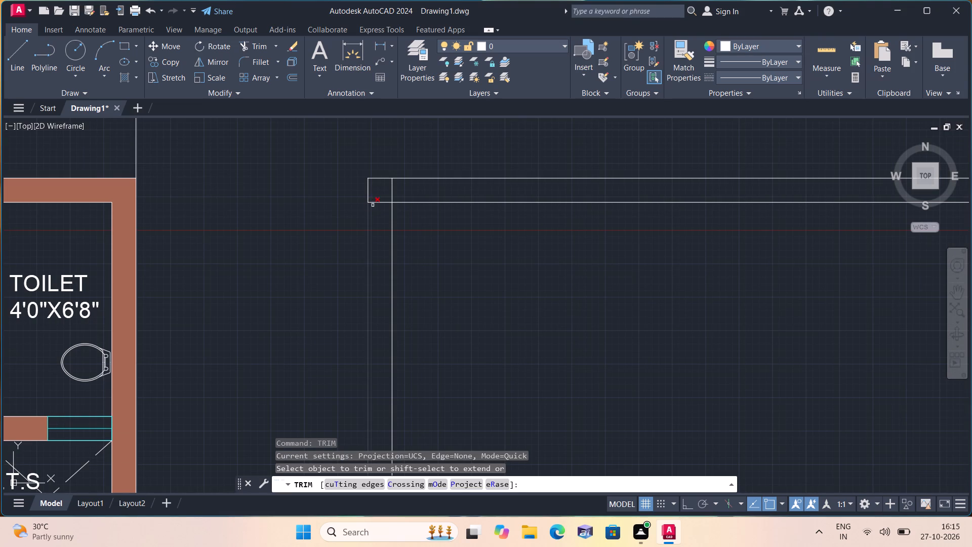
{"action": "left_click", "coordinate": [374, 205]}
{"action": "left_click", "coordinate": [416, 184]}
{"action": "scroll", "coordinate": [419, 183], "scroll_direction": "down", "scroll_amount": 3}
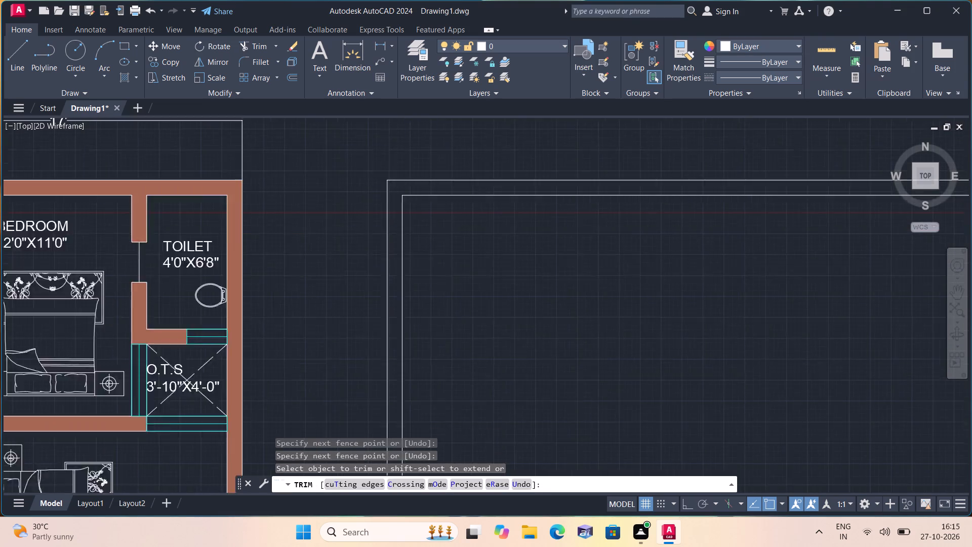
{"action": "middle_click_drag", "start_coordinate": [547, 255], "coordinate": [465, 205]}
{"action": "scroll", "coordinate": [495, 225], "scroll_direction": "down", "scroll_amount": 1}
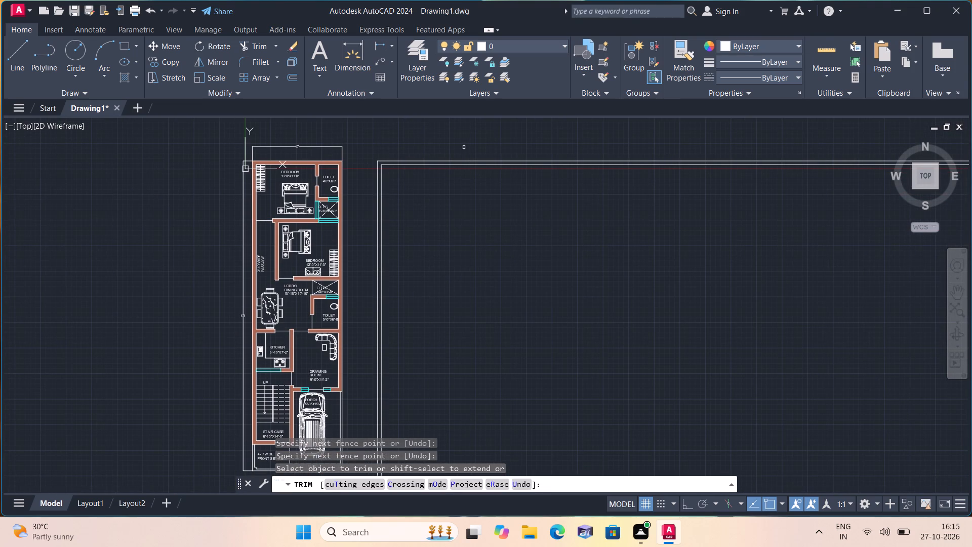
{"action": "key", "text": "space"}
Offset the inner face of the west wall 12' to the east for the first room's width.
{"action": "type", "text": "off"}
{"action": "key", "text": "space"}
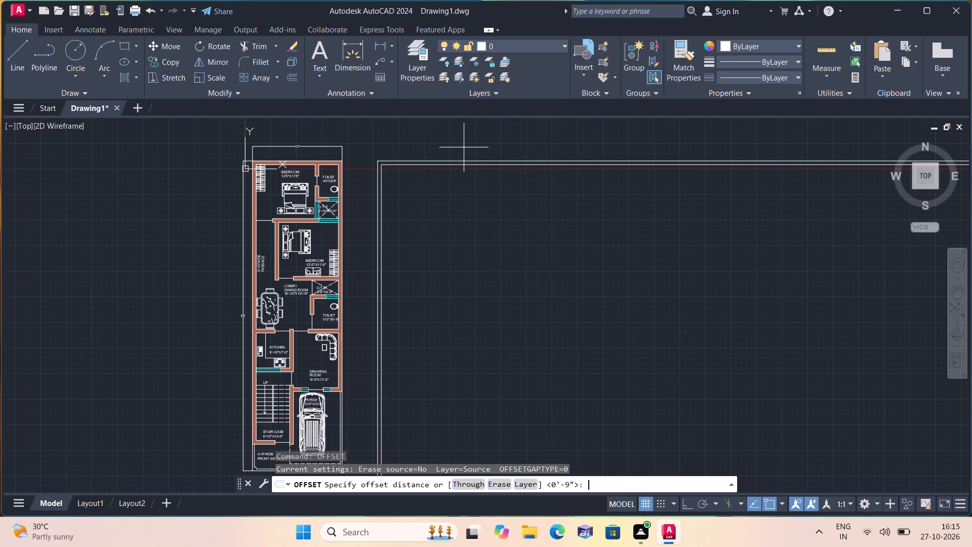
{"action": "type", "text": "2'"}
{"action": "key", "text": "BackSpace"}
{"action": "key", "text": "BackSpace"}
{"action": "type", "text": "12'"}
{"action": "key", "text": "space"}
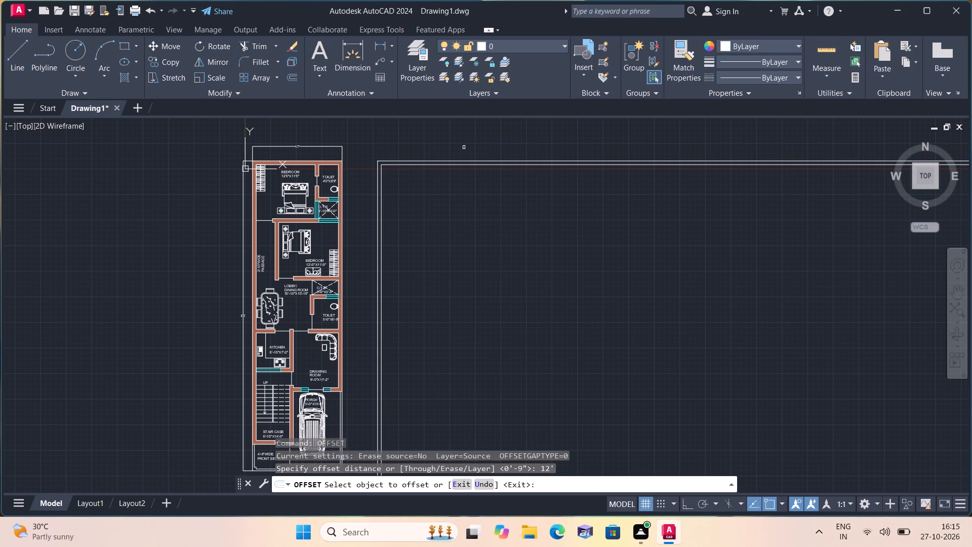
{"action": "left_click", "coordinate": [382, 176]}
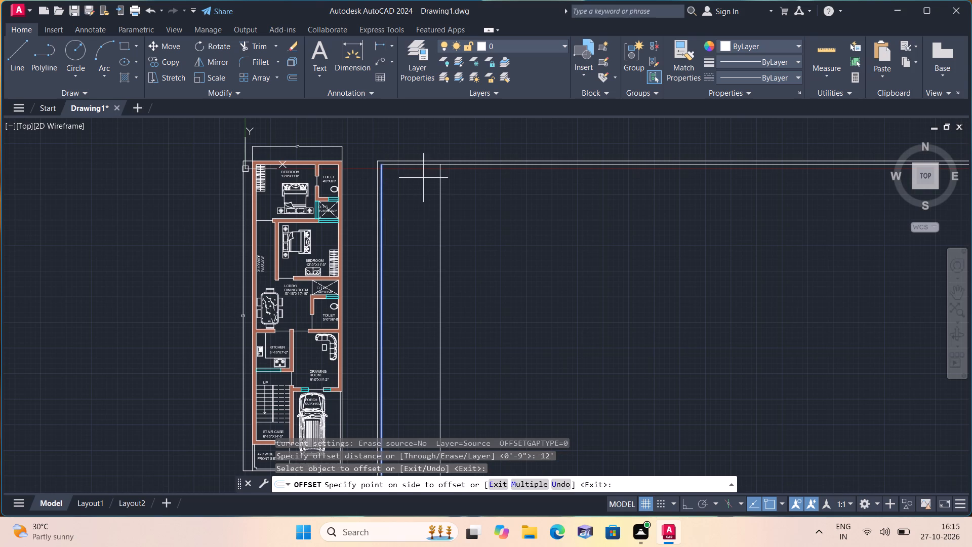
{"action": "left_click", "coordinate": [456, 190]}
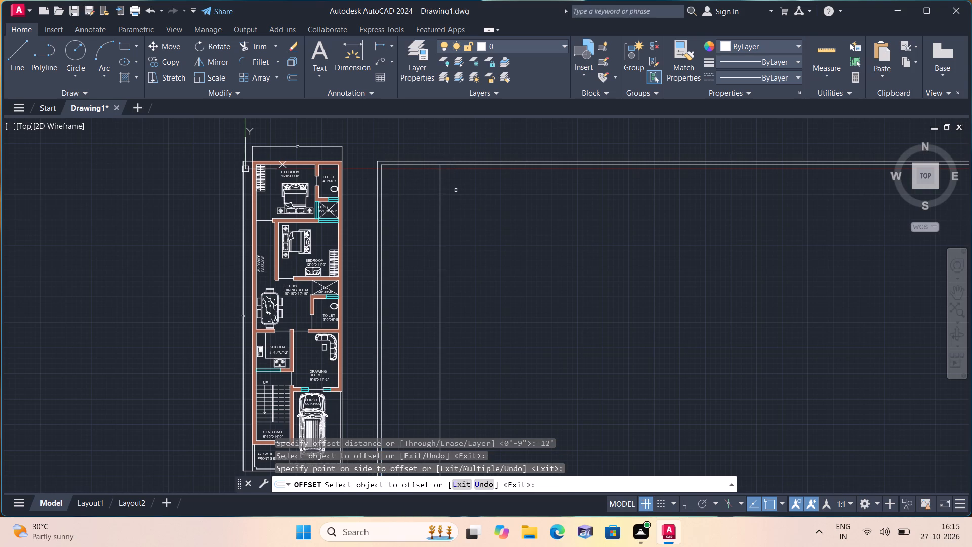
{"action": "key", "text": "space"}
Offset the line 12' from the west wall another 9" east to give the partition wall its thickness.
{"action": "key", "text": "space"}
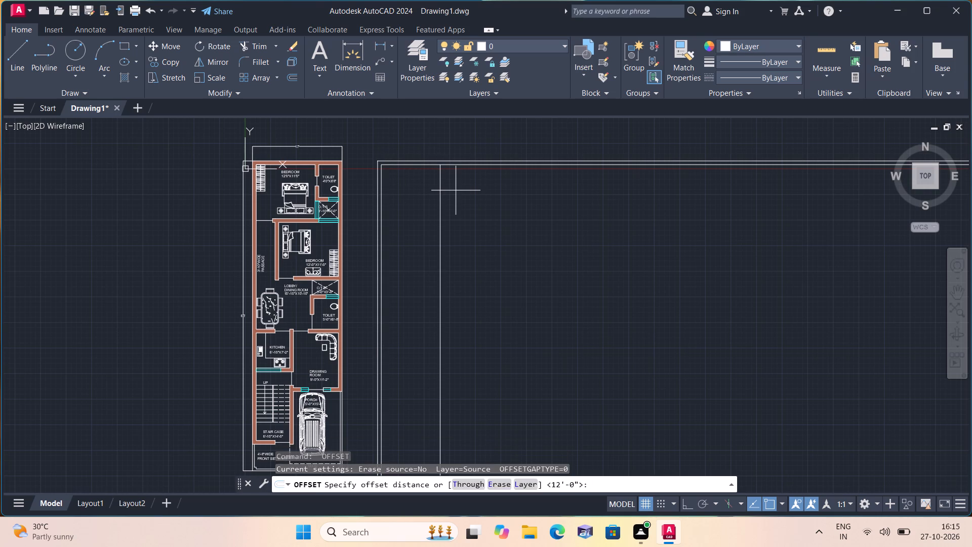
{"action": "key", "text": "9"}
{"action": "key", "text": "shift+quotedbl"}
{"action": "key", "text": "space"}
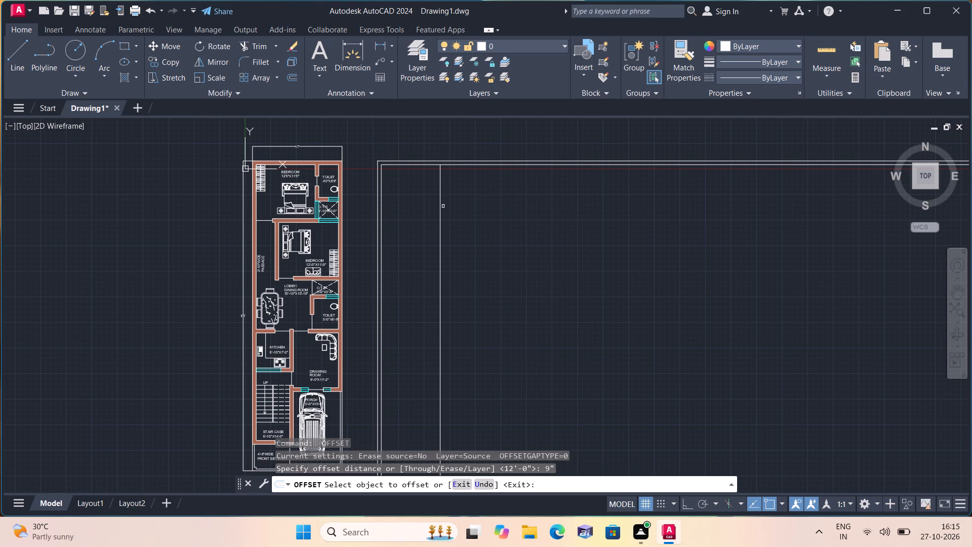
{"action": "left_click", "coordinate": [440, 203]}
{"action": "left_click", "coordinate": [499, 200]}
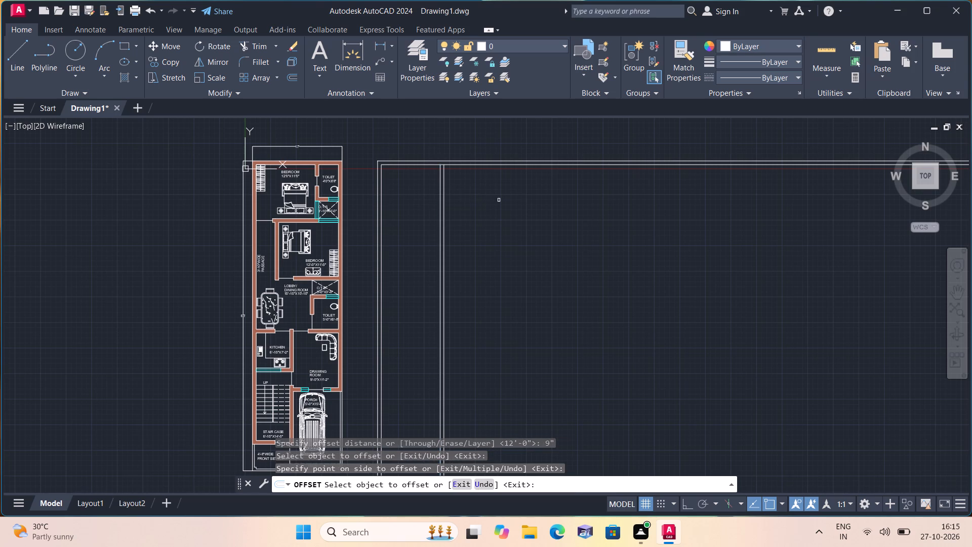
{"action": "key", "text": "space"}
Offset the east face of the first partition wall 4' to the east for the adjoining space.
{"action": "key", "text": "space"}
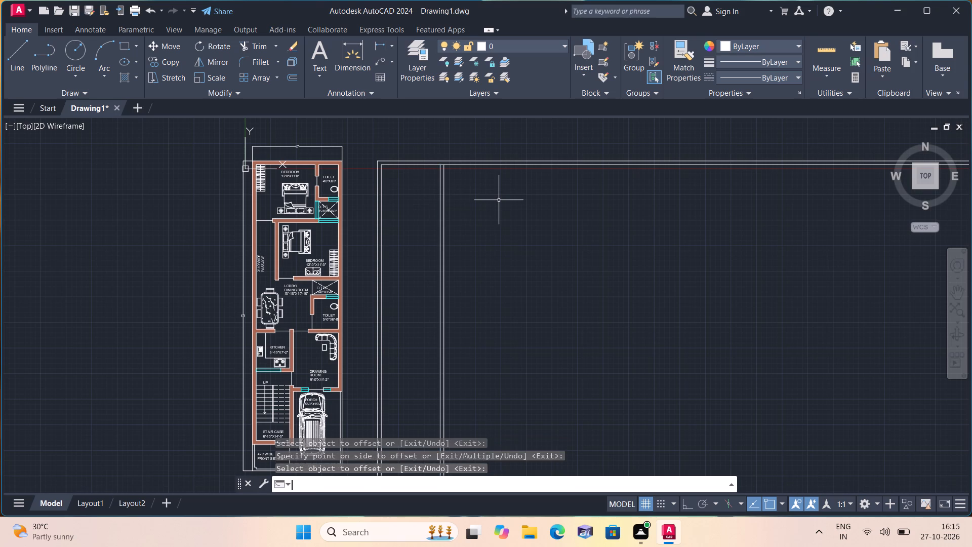
{"action": "type", "text": "4'"}
{"action": "key", "text": "space"}
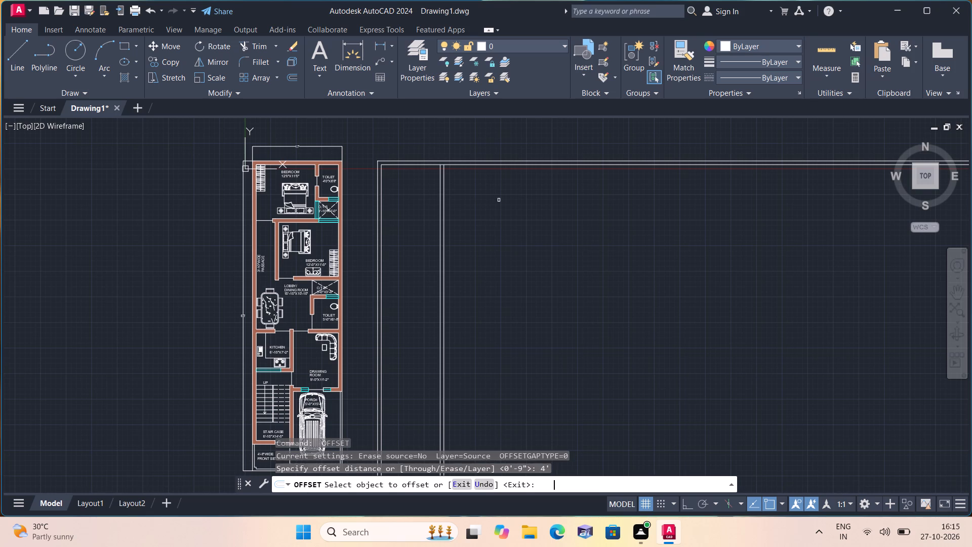
{"action": "scroll", "coordinate": [414, 187], "scroll_direction": "up", "scroll_amount": 1}
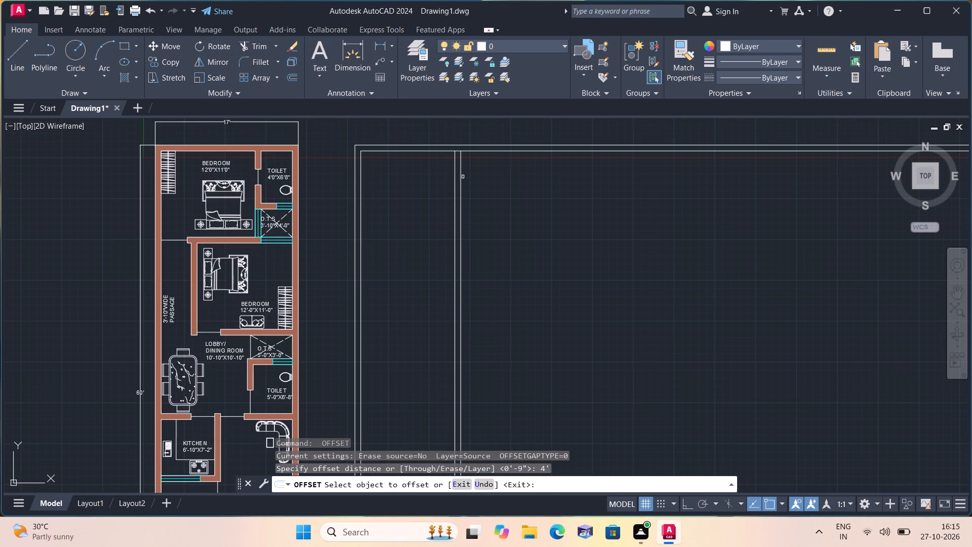
{"action": "left_click", "coordinate": [463, 175]}
{"action": "left_click", "coordinate": [460, 169]}
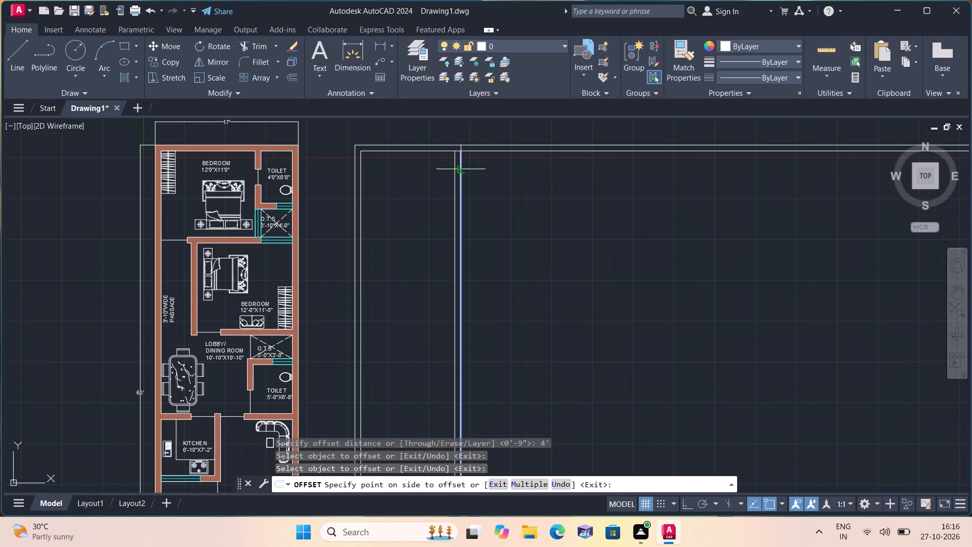
{"action": "left_click", "coordinate": [524, 169]}
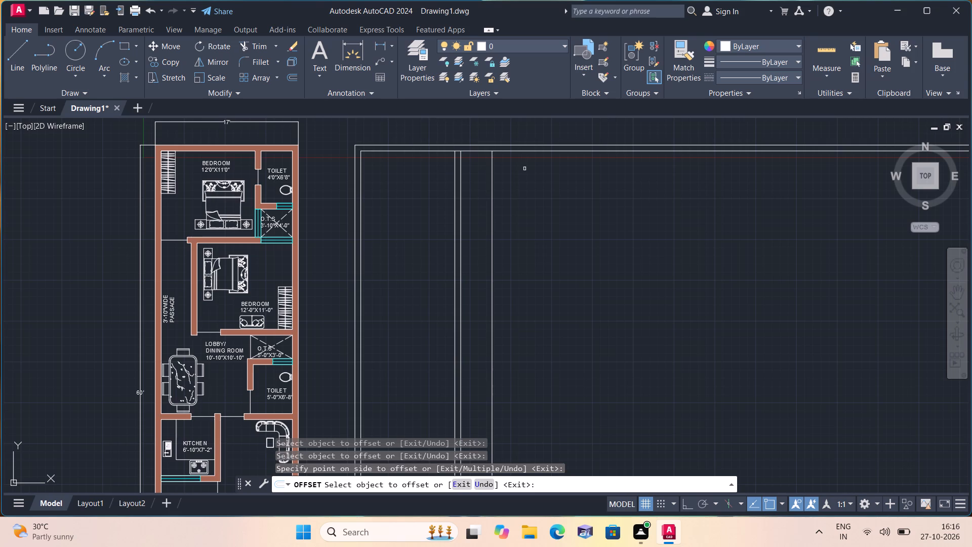
{"action": "key", "text": "space"}
Offset the easternmost vertical line 9" to the east to form the next wall's thickness.
{"action": "key", "text": "space"}
{"action": "key", "text": "9"}
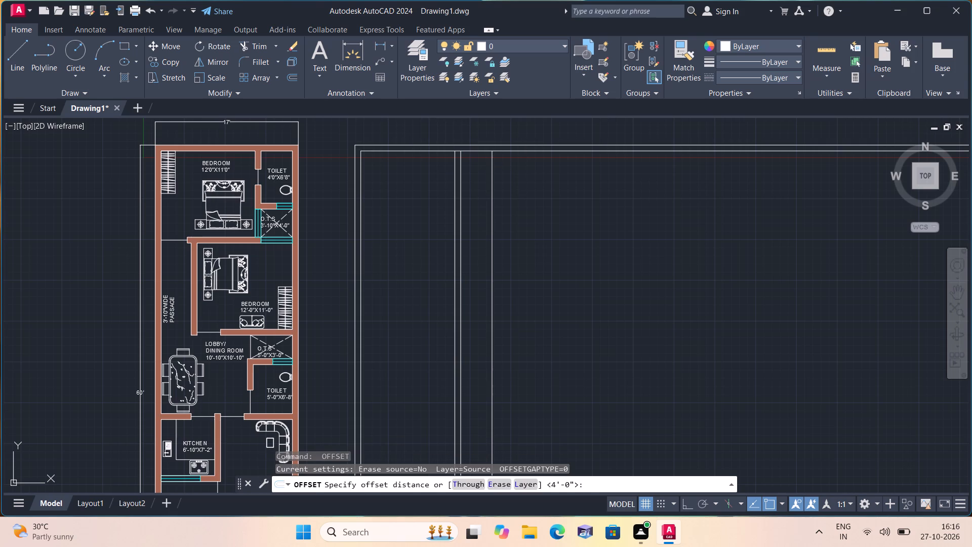
{"action": "key", "text": "shift+quotedbl"}
{"action": "key", "text": "space"}
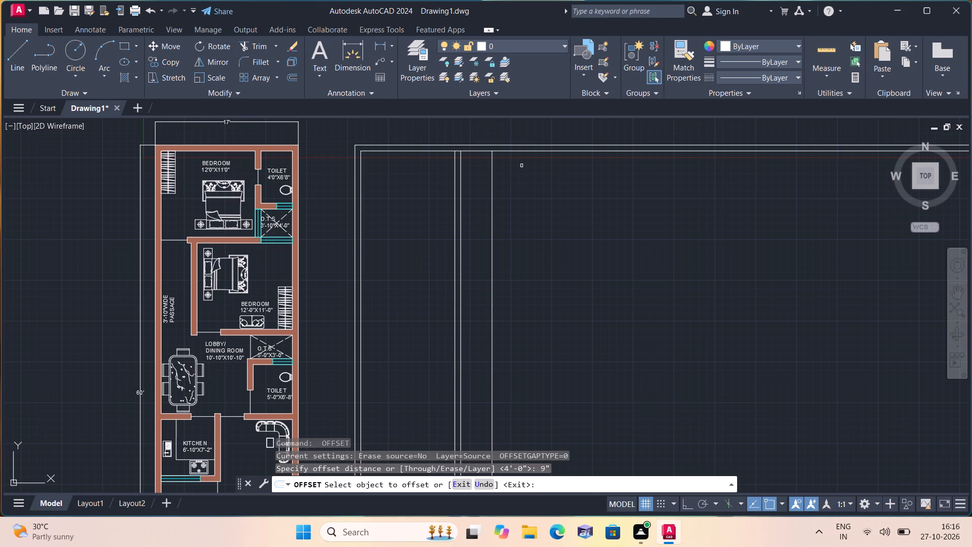
{"action": "left_click", "coordinate": [494, 185]}
{"action": "left_click", "coordinate": [491, 180]}
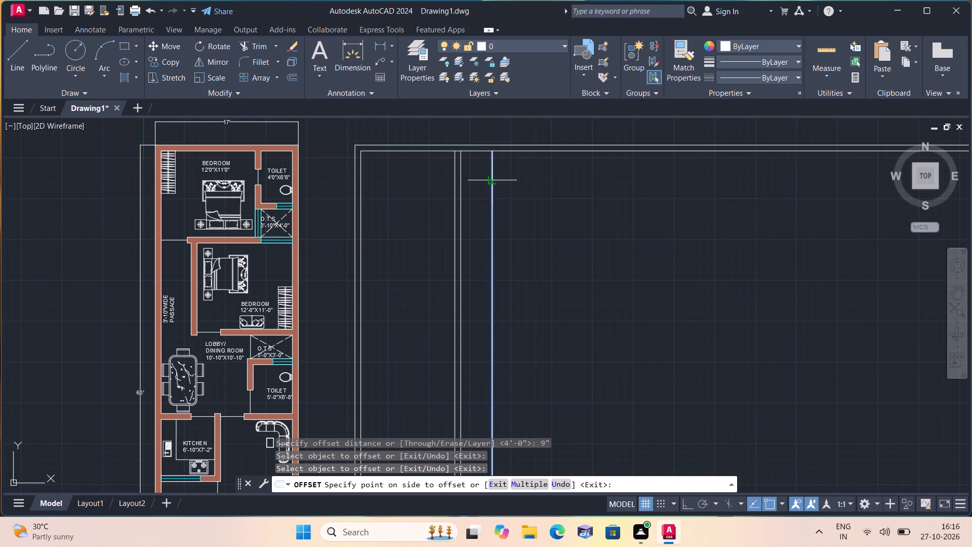
{"action": "left_click", "coordinate": [518, 172]}
{"action": "key", "text": "space"}
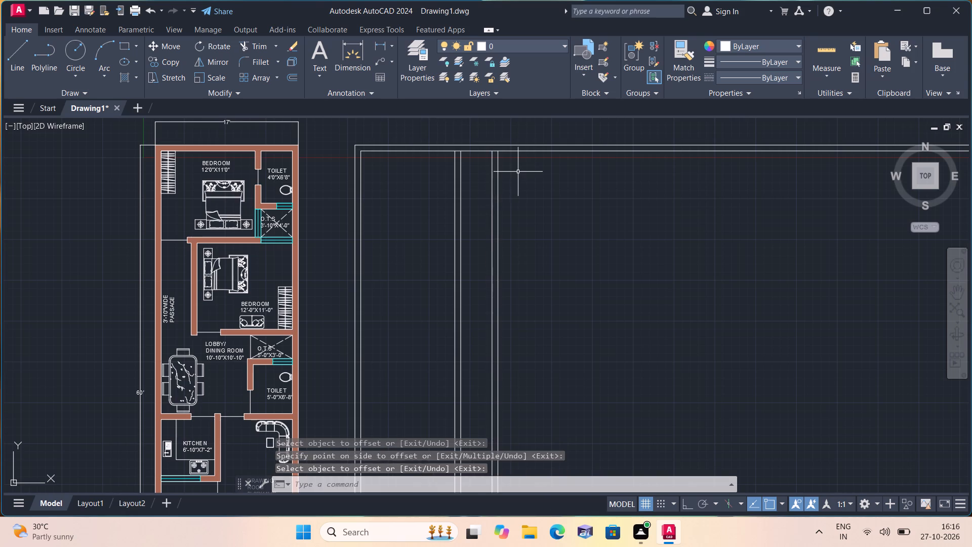
Extend the easternmost vertical line north to the outer line of the north wall.
{"action": "type", "text": "exte"}
{"action": "key", "text": "space"}
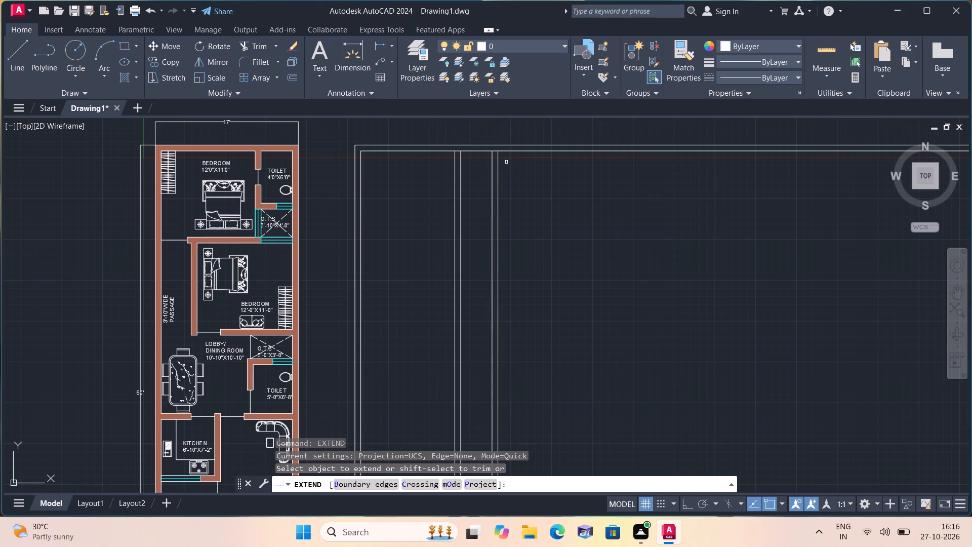
{"action": "left_click", "coordinate": [499, 155]}
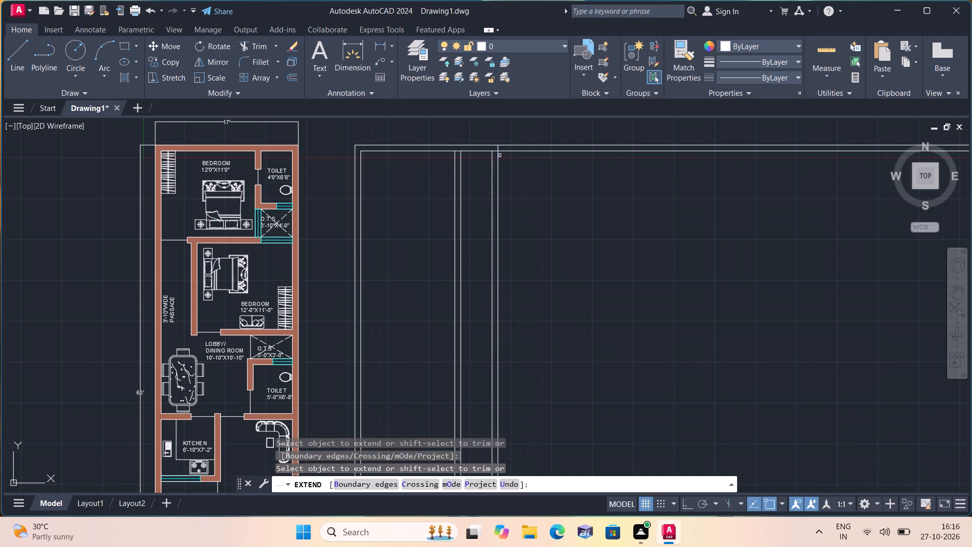
{"action": "key", "text": "space"}
Trim the north wall lines beyond the outer east line and clear the inner line across the partition and east wall junctions.
{"action": "type", "text": "trim"}
{"action": "key", "text": "space"}
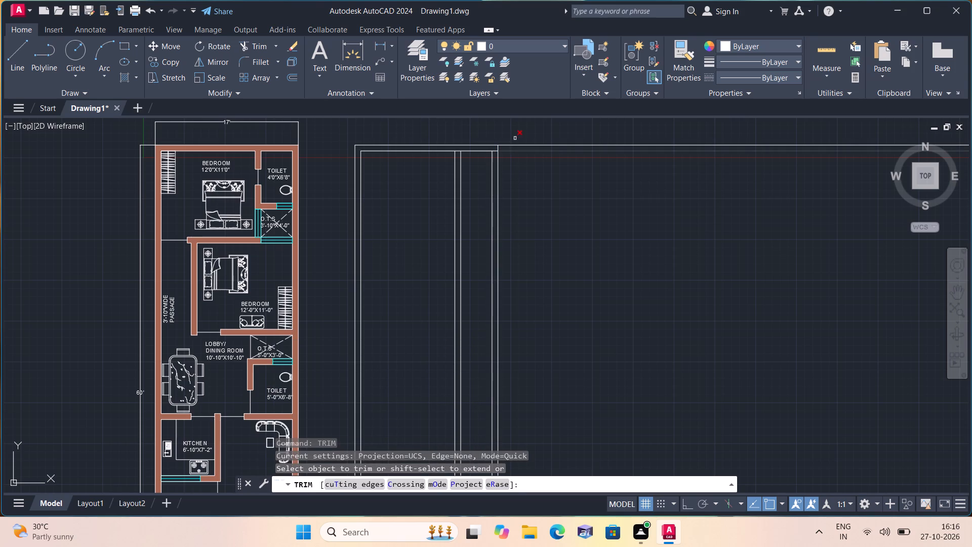
{"action": "left_click_drag", "start_coordinate": [516, 135], "coordinate": [559, 212]}
{"action": "scroll", "coordinate": [469, 158], "scroll_direction": "up", "scroll_amount": 2}
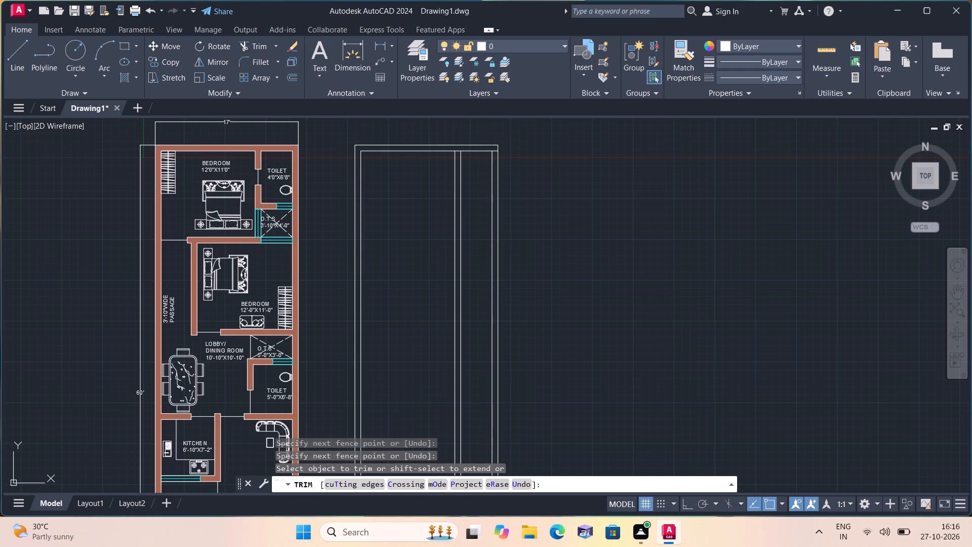
{"action": "left_click", "coordinate": [435, 140]}
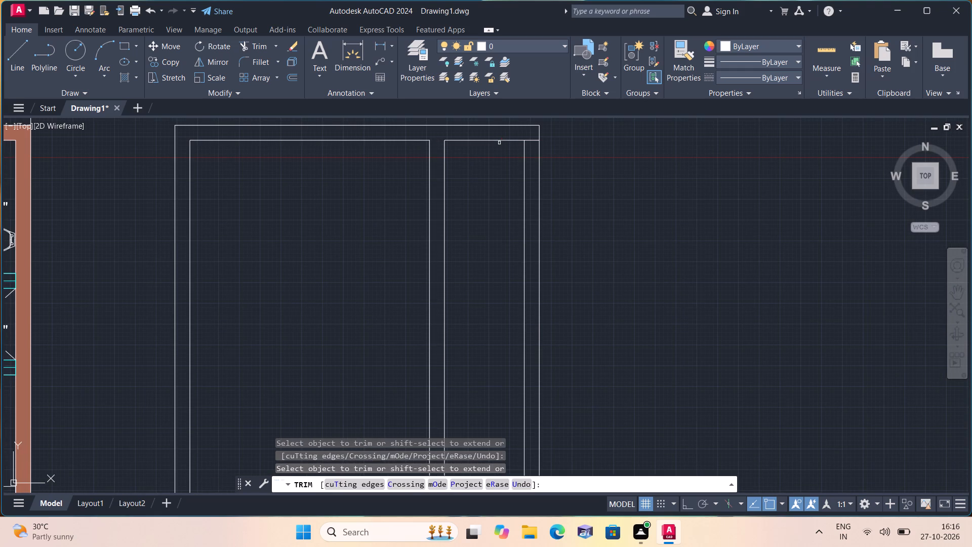
{"action": "left_click", "coordinate": [535, 139]}
{"action": "scroll", "coordinate": [535, 140], "scroll_direction": "down", "scroll_amount": 2}
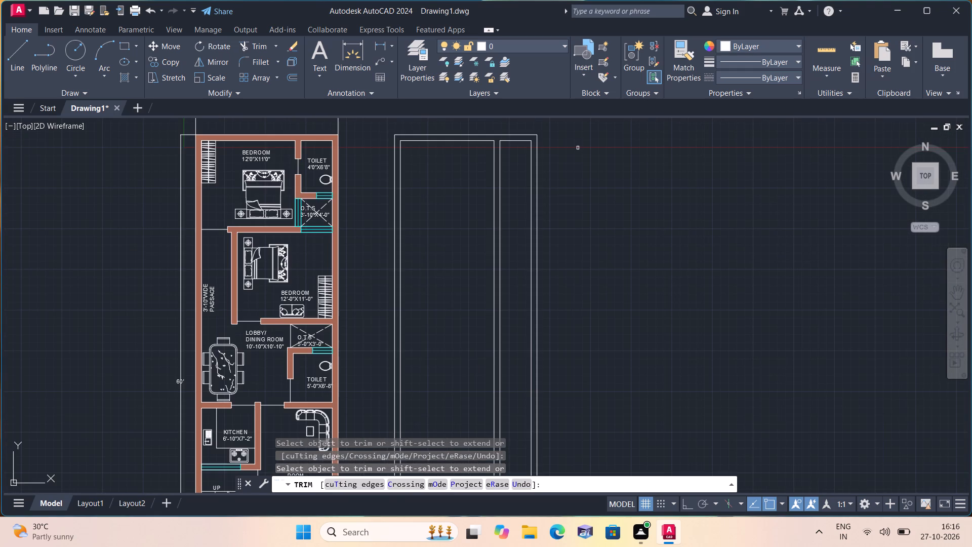
{"action": "key", "text": "space"}
Offset the inner north wall lines of both rooms 11' to the south for the room depth.
{"action": "type", "text": "offf"}
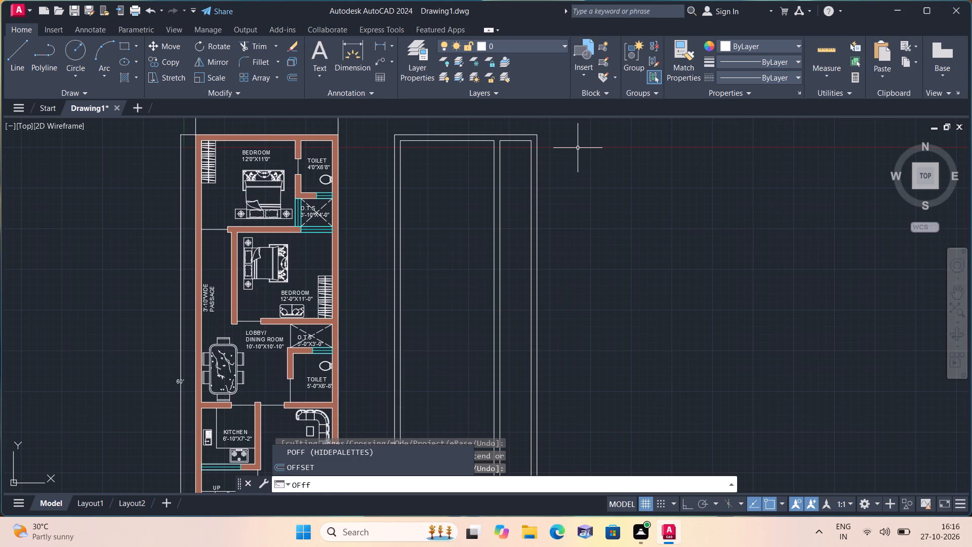
{"action": "key", "text": "BackSpace"}
{"action": "key", "text": "space"}
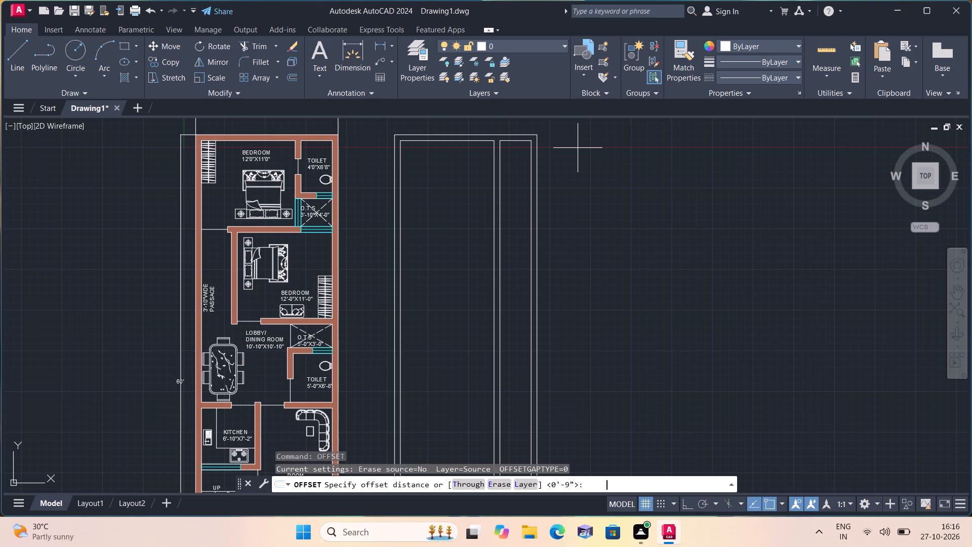
{"action": "type", "text": "11'"}
{"action": "key", "text": "space"}
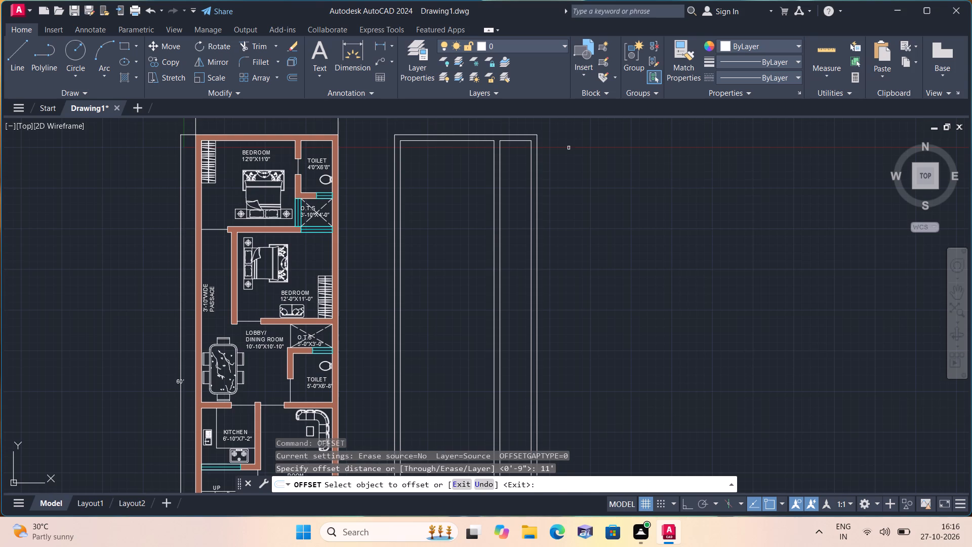
{"action": "left_click", "coordinate": [486, 139]}
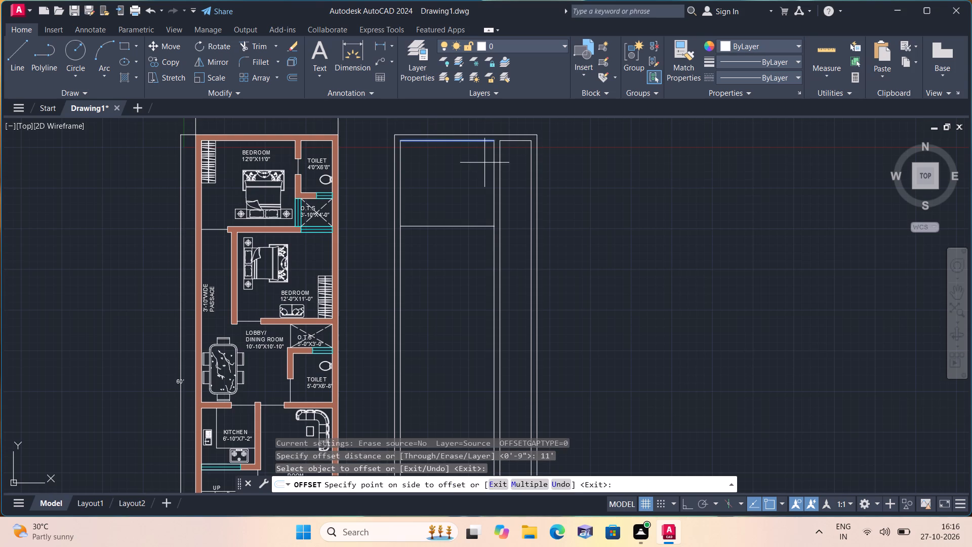
{"action": "left_click_drag", "start_coordinate": [453, 257], "coordinate": [453, 250]}
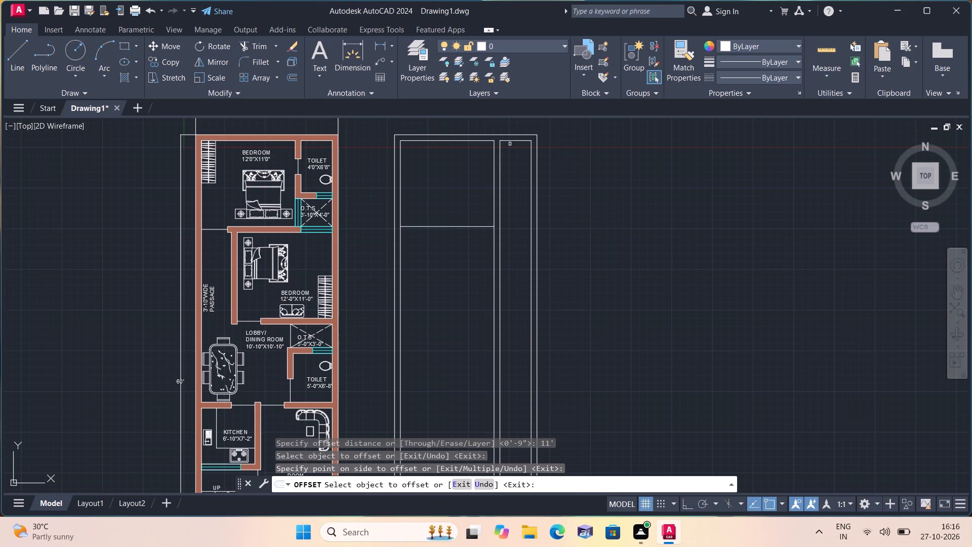
{"action": "left_click", "coordinate": [513, 140]}
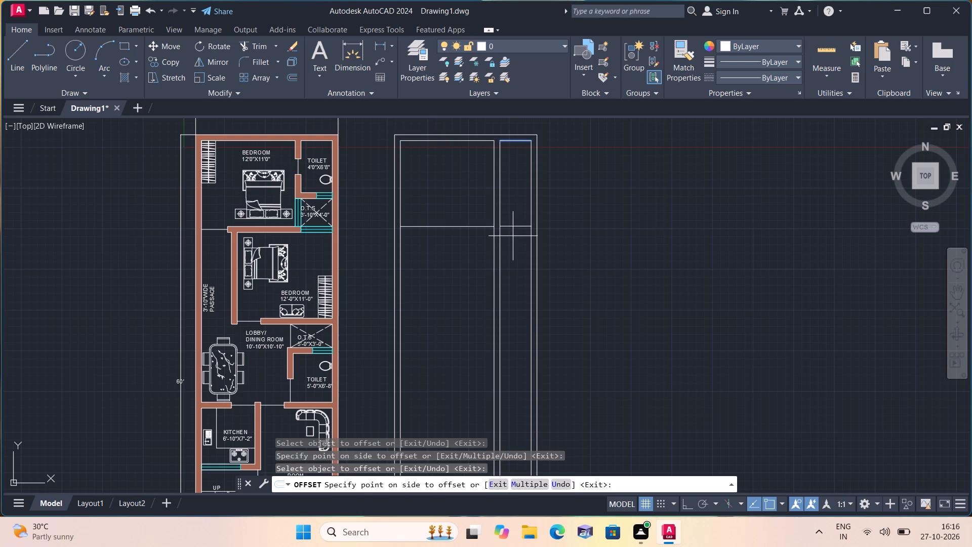
{"action": "left_click", "coordinate": [513, 239]}
{"action": "key", "text": "space"}
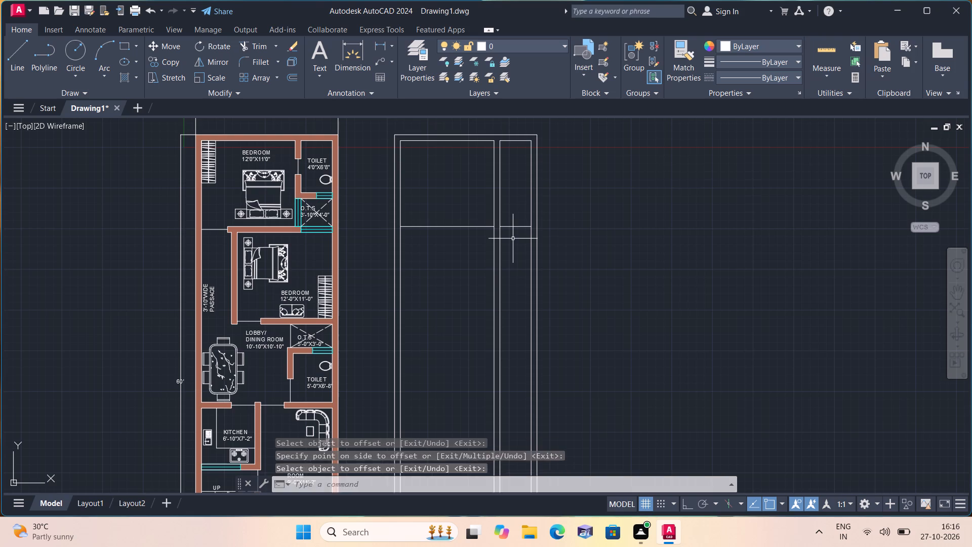
Offset both lines at the rooms' south side another 9" south to give the cross wall its thickness.
{"action": "key", "text": "space"}
{"action": "key", "text": "9"}
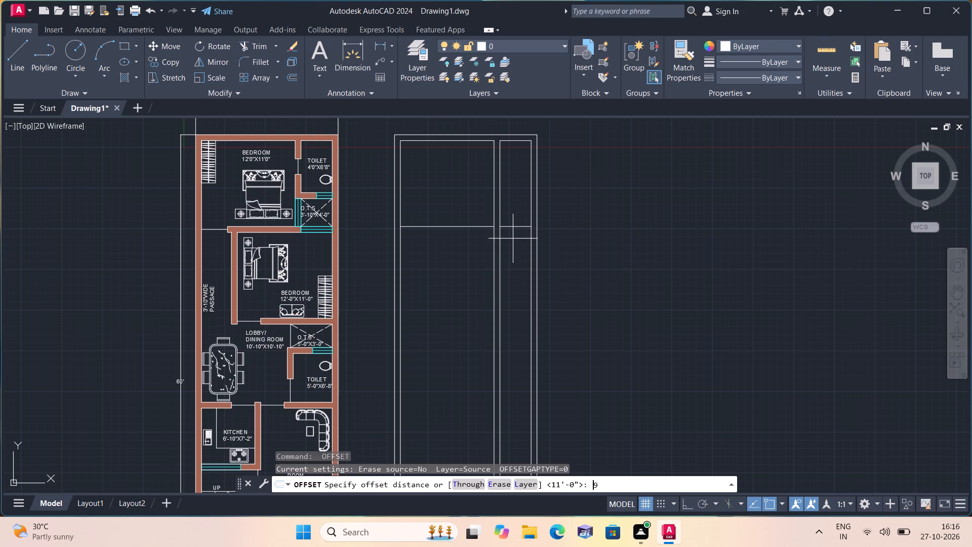
{"action": "key", "text": "shift+quotedbl"}
{"action": "key", "text": "space"}
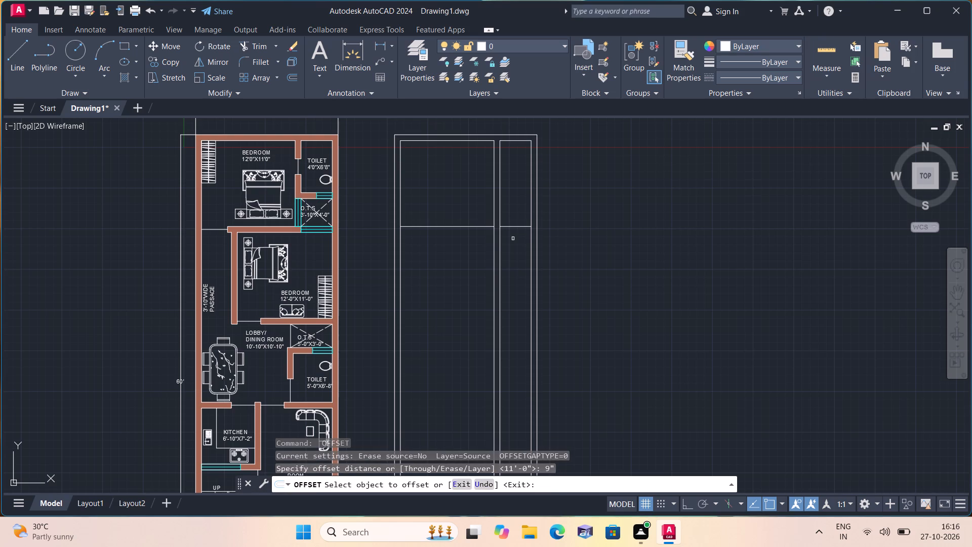
{"action": "left_click", "coordinate": [473, 225]}
{"action": "left_click", "coordinate": [450, 280]}
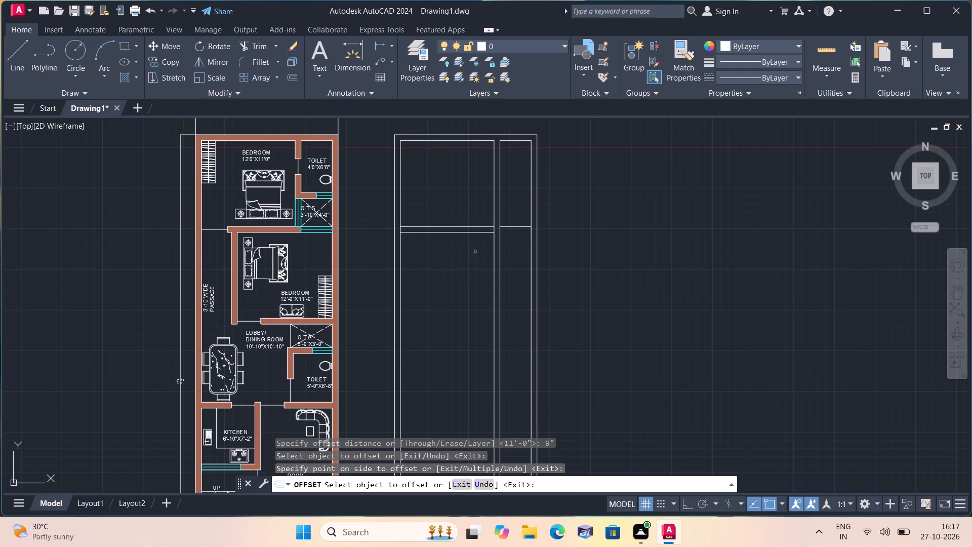
{"action": "left_click", "coordinate": [518, 228]}
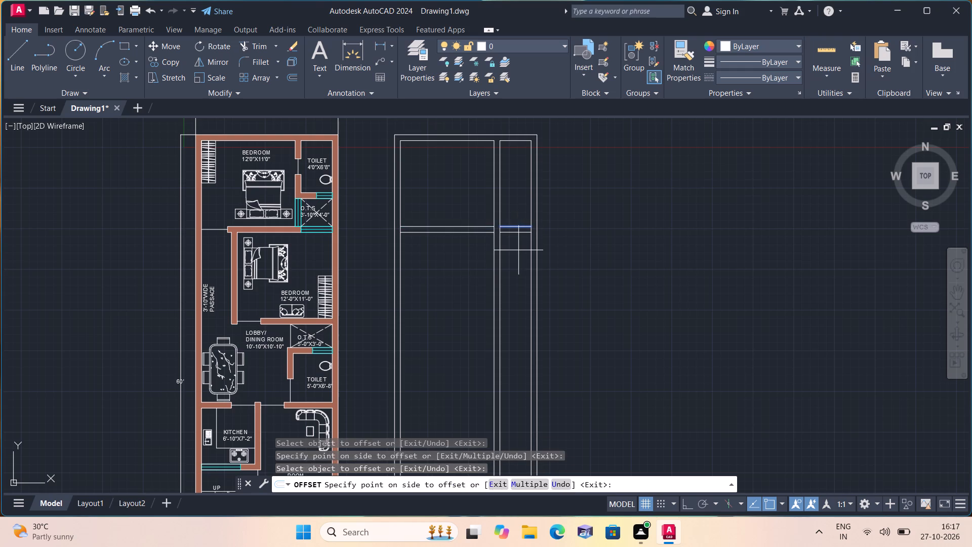
{"action": "left_click", "coordinate": [518, 250]}
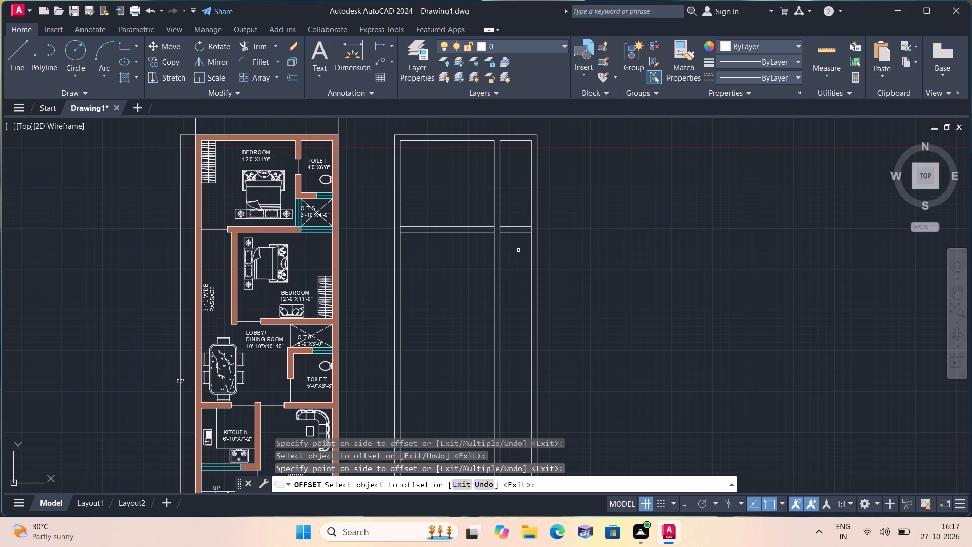
{"action": "key", "text": "space"}
Extend the eastern room's two cross wall lines west across the partition to meet the western room's lines.
{"action": "type", "text": "exte"}
{"action": "key", "text": "space"}
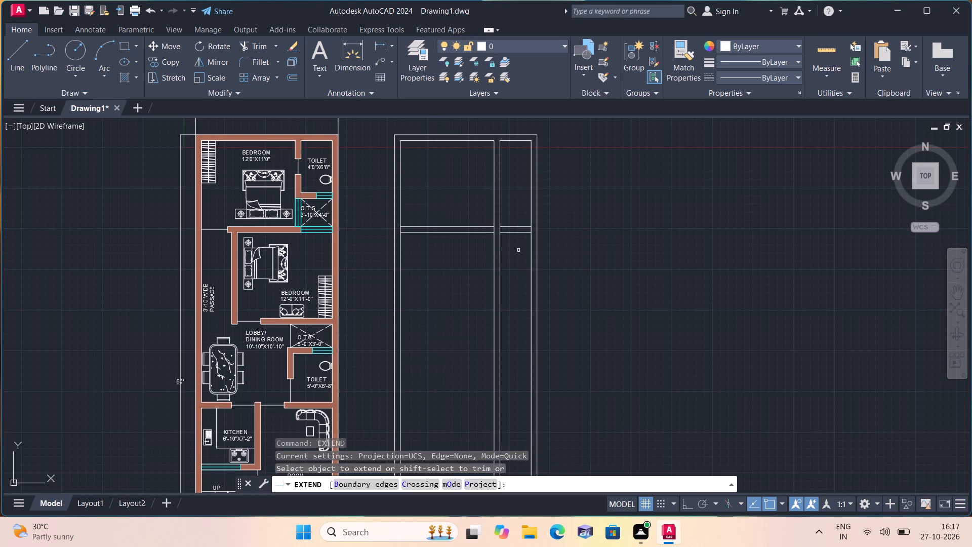
{"action": "scroll", "coordinate": [509, 219], "scroll_direction": "up", "scroll_amount": 2}
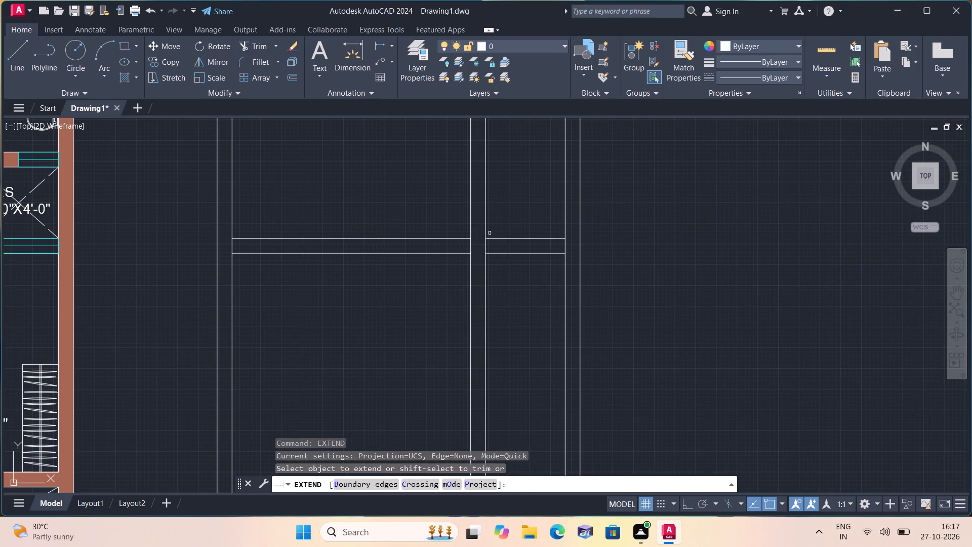
{"action": "left_click", "coordinate": [491, 241]}
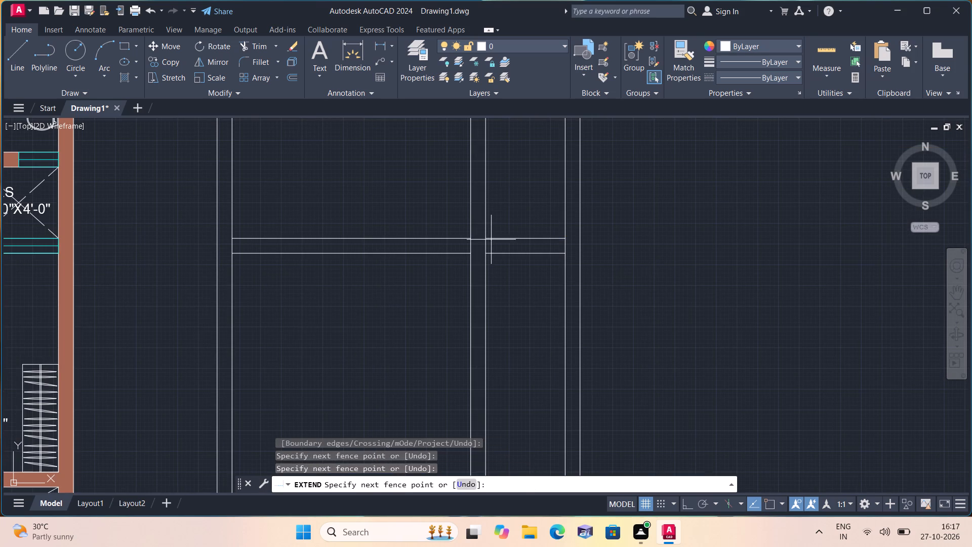
{"action": "left_click", "coordinate": [492, 236]}
{"action": "left_click", "coordinate": [497, 252]}
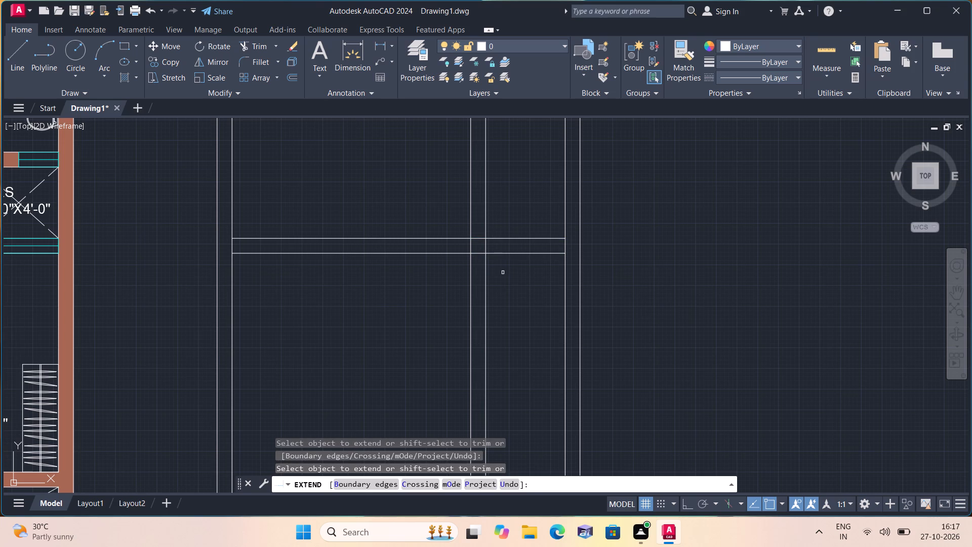
{"action": "key", "text": "space"}
Trim the partition lines south of and within the cross wall, and open the cross wall's upper line at the partition junction.
{"action": "type", "text": "trim"}
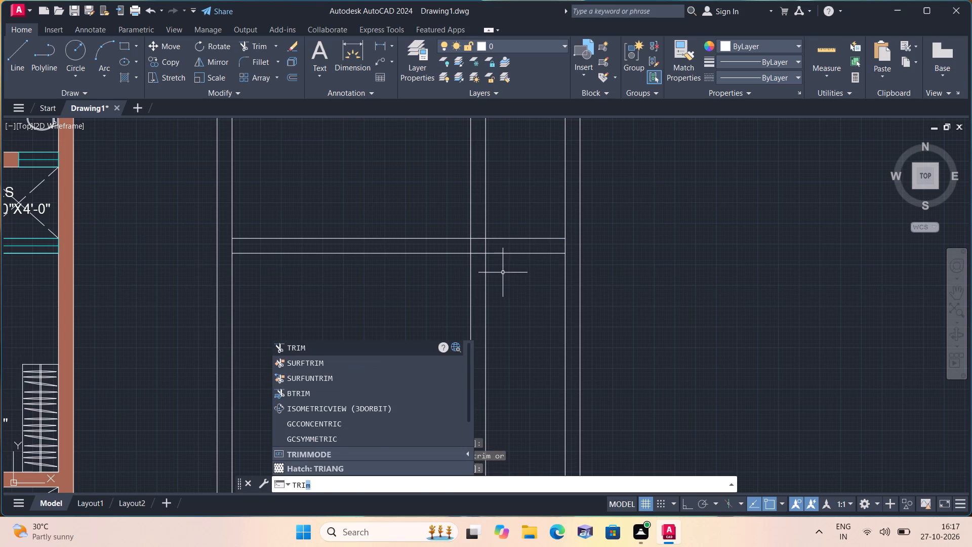
{"action": "key", "text": "space"}
{"action": "scroll", "coordinate": [503, 272], "scroll_direction": "up", "scroll_amount": 1}
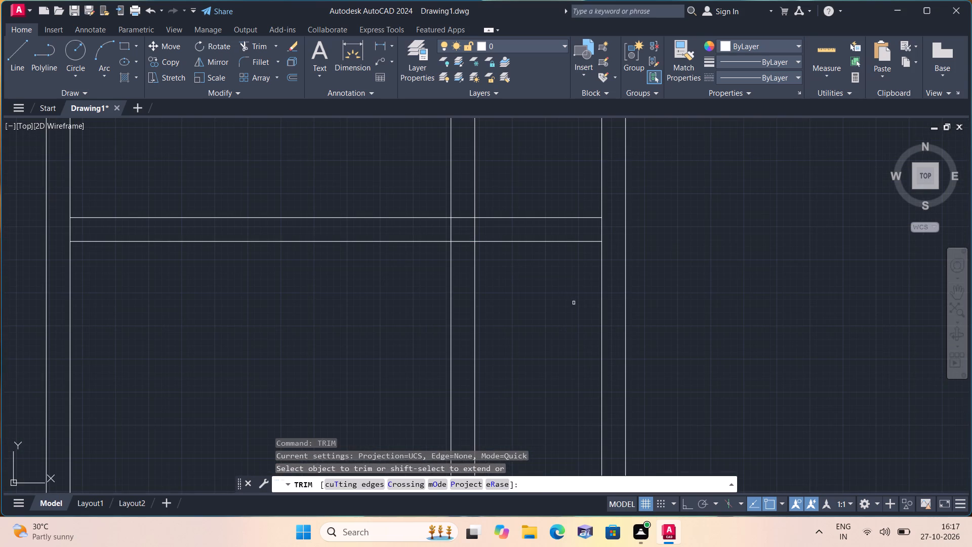
{"action": "left_click_drag", "start_coordinate": [568, 303], "coordinate": [426, 290]}
{"action": "scroll", "coordinate": [458, 274], "scroll_direction": "down", "scroll_amount": 1}
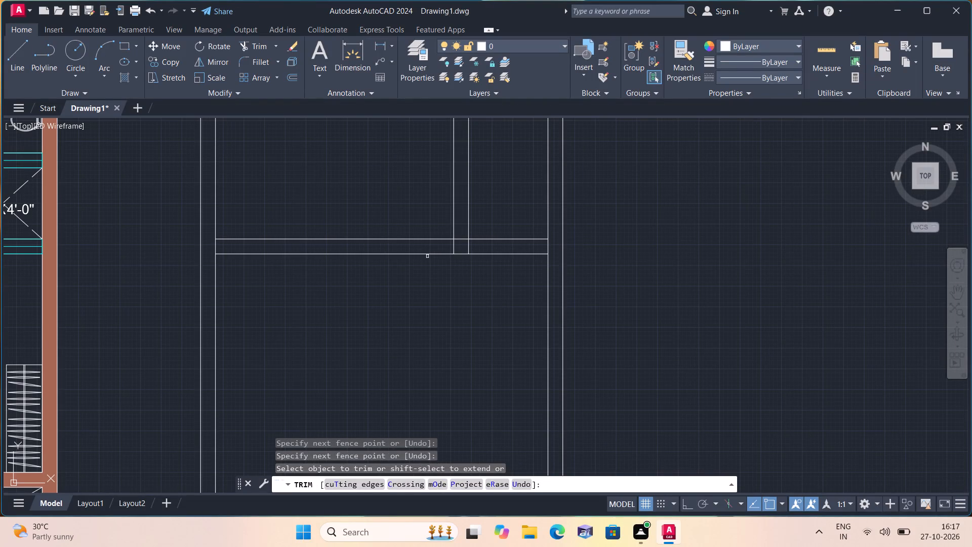
{"action": "scroll", "coordinate": [439, 244], "scroll_direction": "up", "scroll_amount": 1}
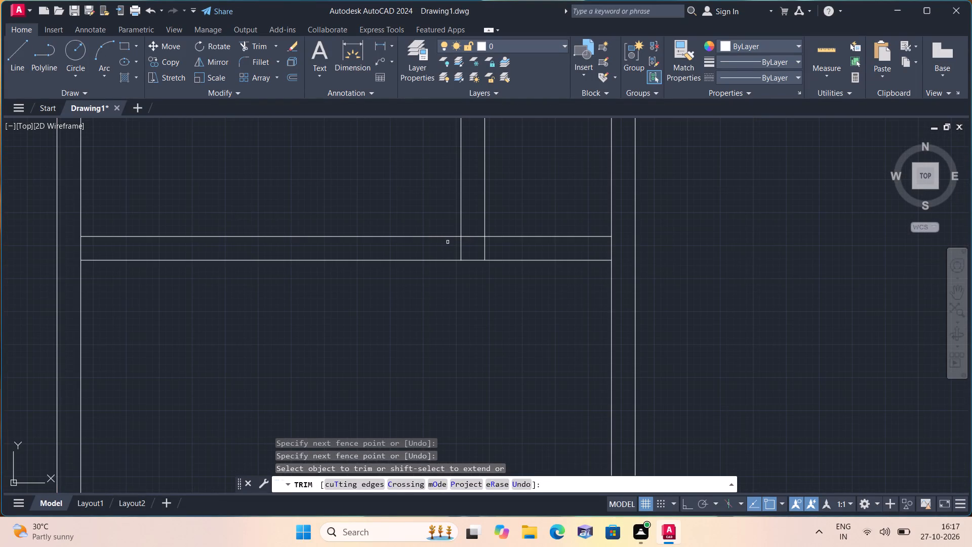
{"action": "left_click", "coordinate": [451, 240]}
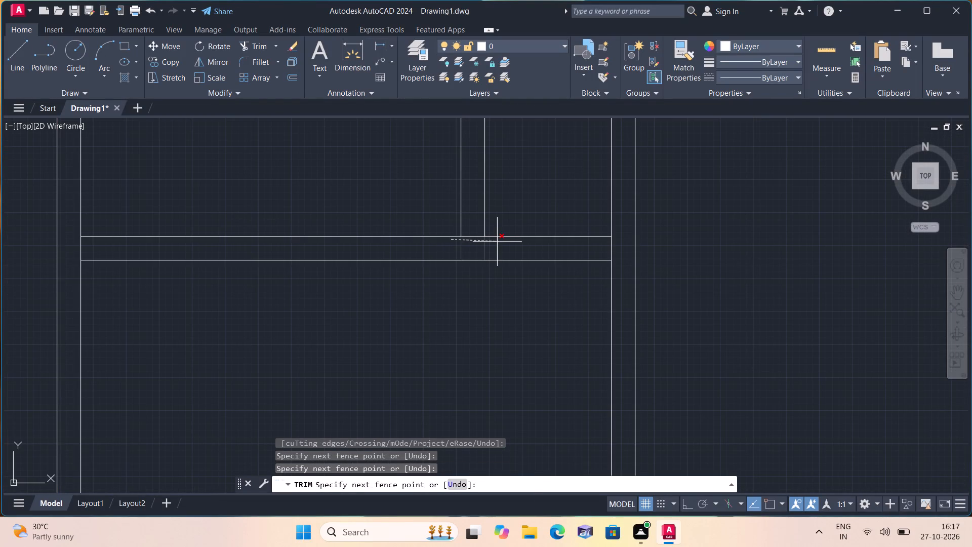
{"action": "left_click", "coordinate": [500, 242]}
{"action": "left_click", "coordinate": [469, 237]}
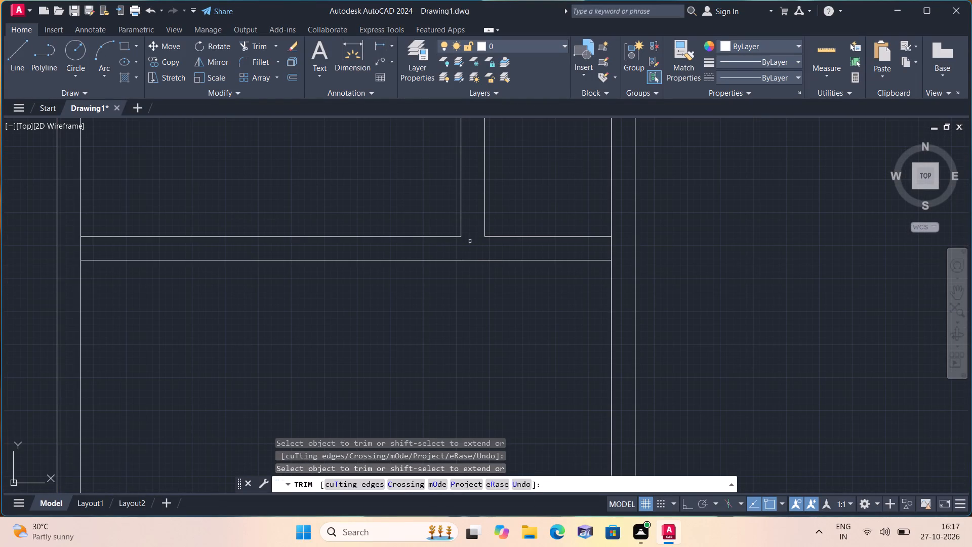
Trim the inner east wall line between the two cross wall faces to open their junction.
{"action": "middle_click_drag", "start_coordinate": [468, 285], "coordinate": [411, 325]}
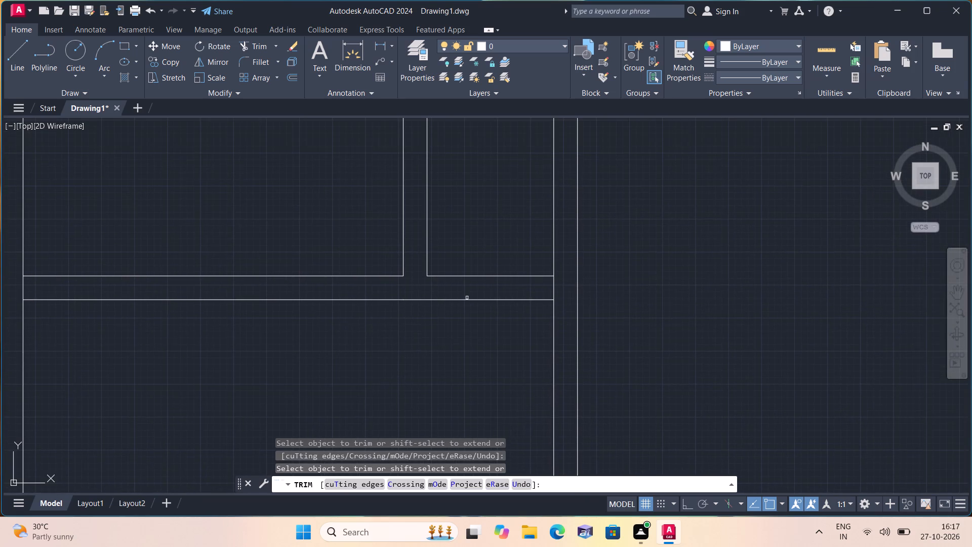
{"action": "scroll", "coordinate": [498, 270], "scroll_direction": "down", "scroll_amount": 1}
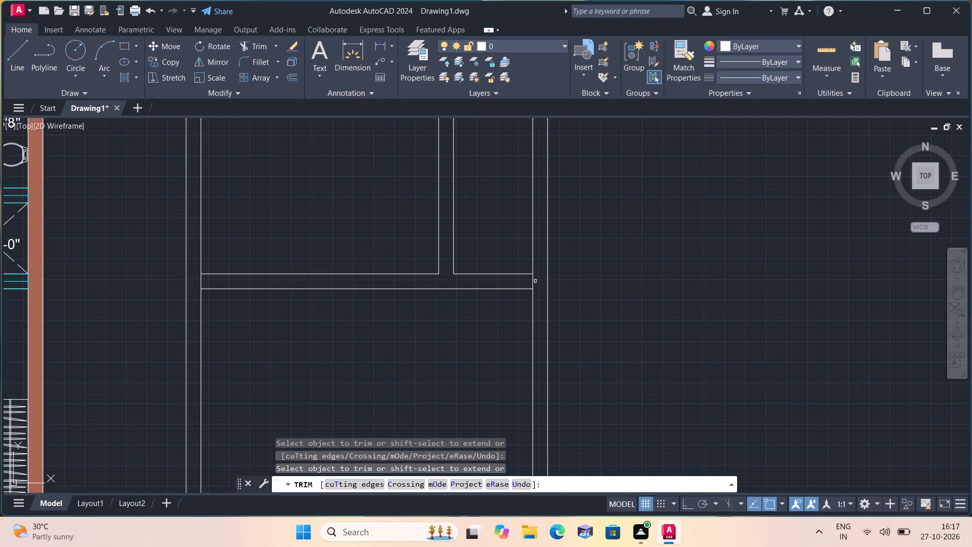
{"action": "left_click", "coordinate": [535, 281]}
{"action": "left_click", "coordinate": [524, 280]}
{"action": "scroll", "coordinate": [525, 280], "scroll_direction": "down", "scroll_amount": 1}
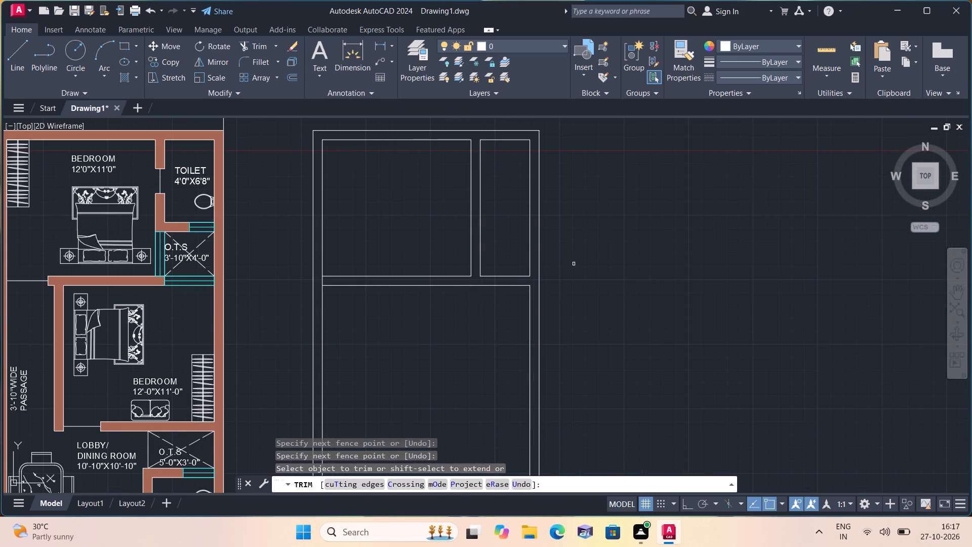
{"action": "key", "text": "space"}
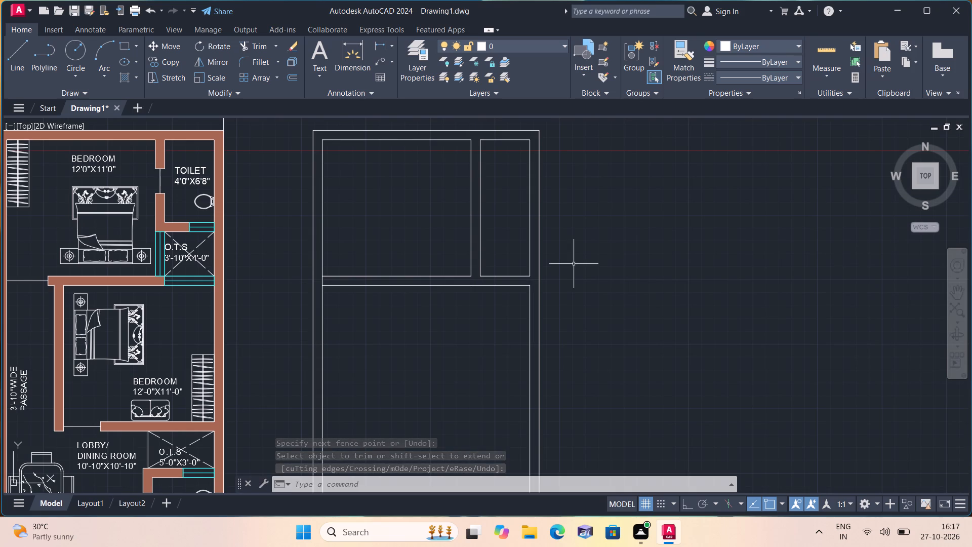
Offset both segments of the cross wall's south face 11' south to mark the depth of the next room.
{"action": "key", "text": "o"}
{"action": "type", "text": "ff"}
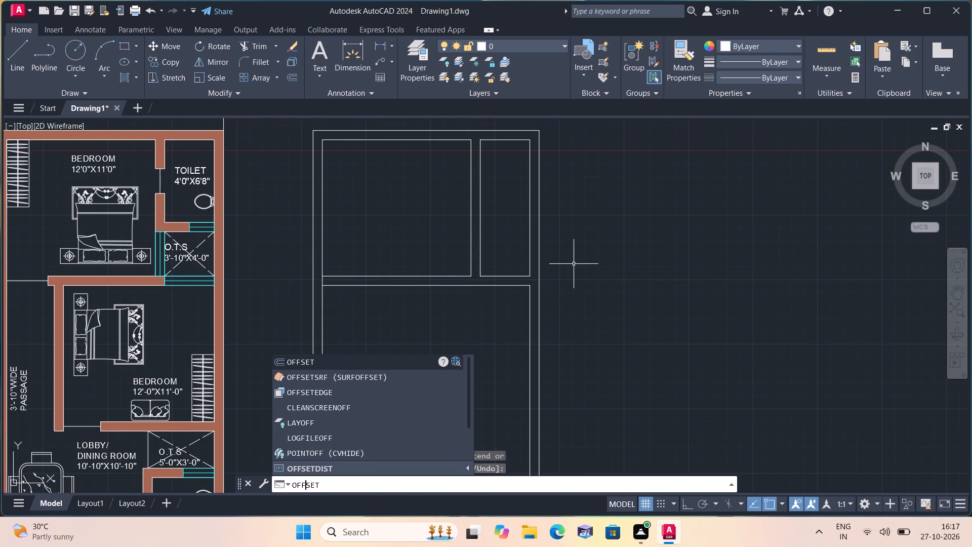
{"action": "key", "text": "space"}
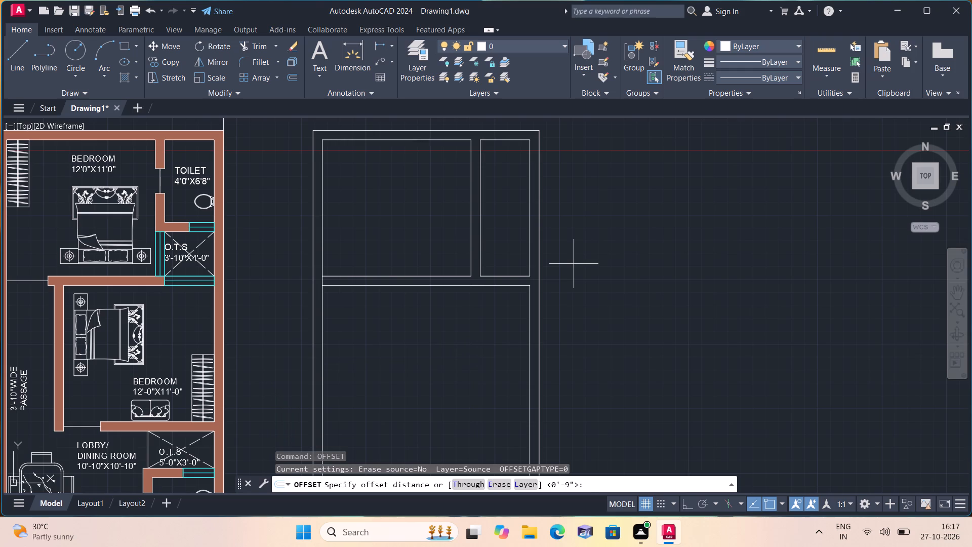
{"action": "type", "text": "11'"}
{"action": "key", "text": "space"}
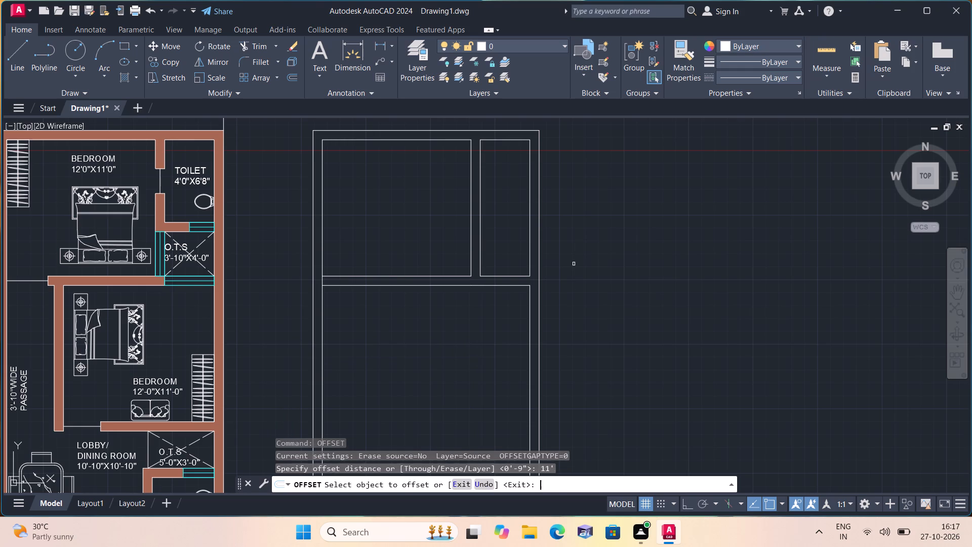
{"action": "left_click", "coordinate": [521, 285]}
{"action": "left_click", "coordinate": [499, 343]}
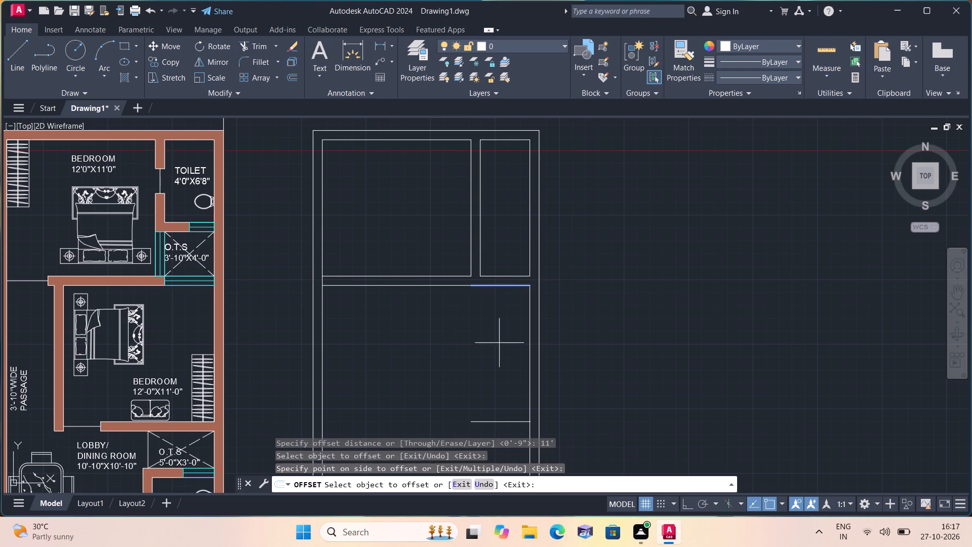
{"action": "left_click", "coordinate": [461, 283]}
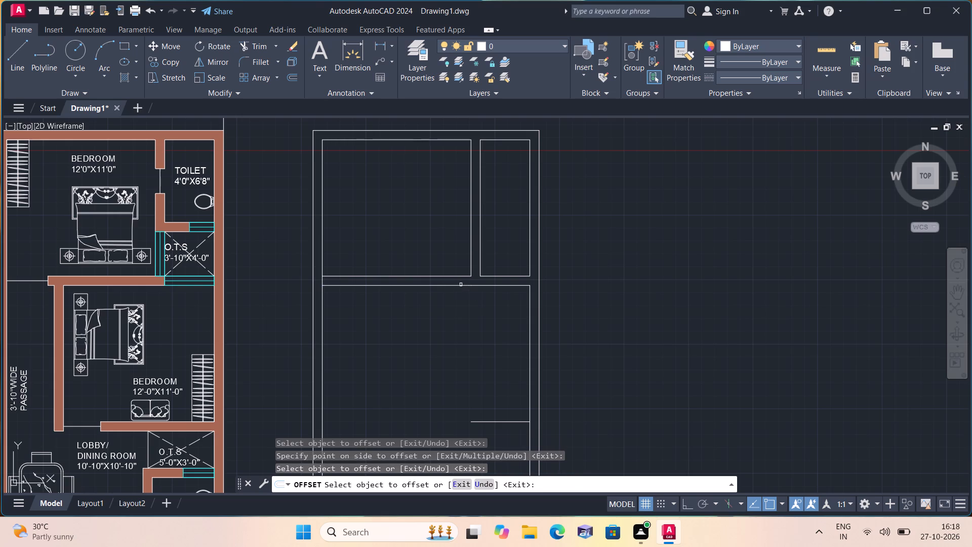
{"action": "left_click", "coordinate": [461, 285]}
{"action": "middle_click_drag", "start_coordinate": [467, 333], "coordinate": [473, 287]}
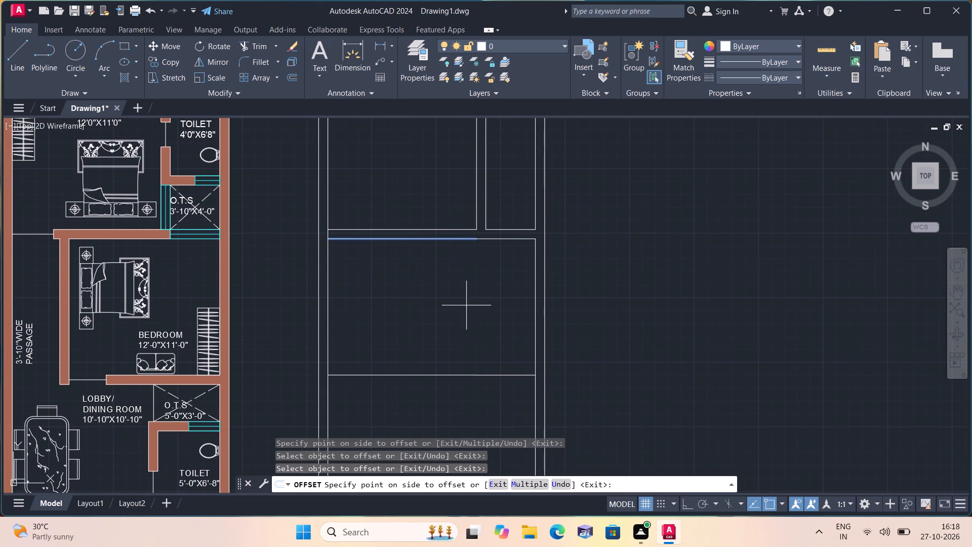
{"action": "left_click", "coordinate": [457, 320]}
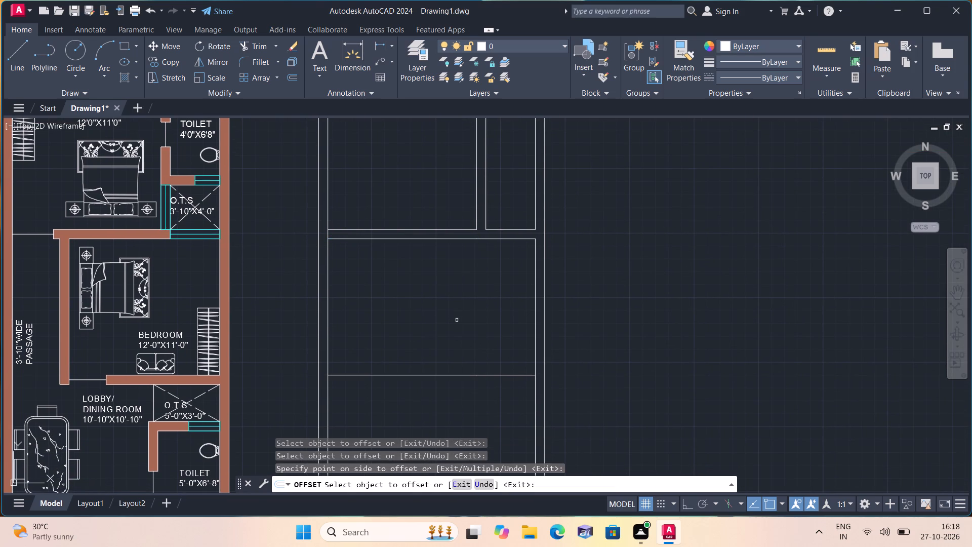
{"action": "key", "text": "space"}
Offset both segments of the new room's south line another 9" south to form the second cross wall.
{"action": "key", "text": "space"}
{"action": "key", "text": "9"}
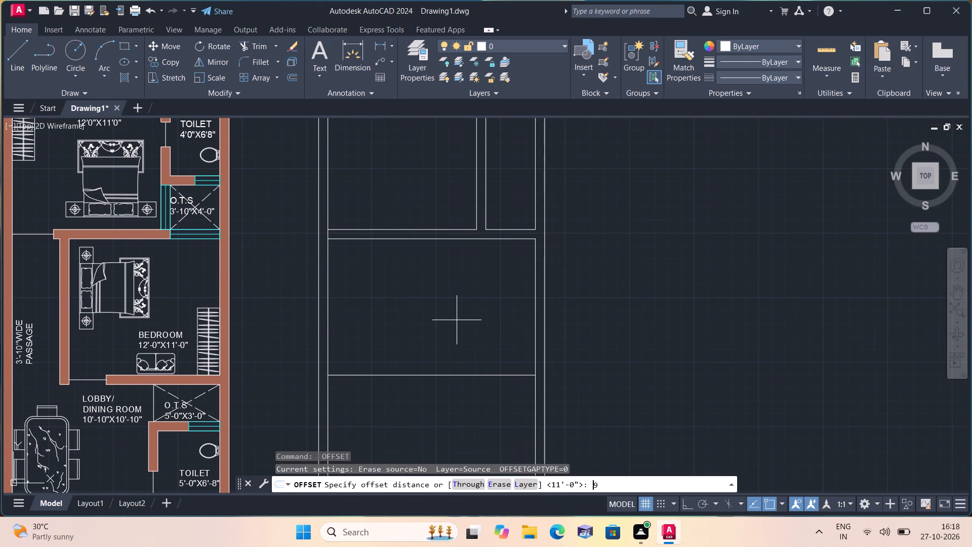
{"action": "key", "text": "apostrophe"}
{"action": "key", "text": "BackSpace"}
{"action": "type", "text": "\""}
{"action": "key", "text": "space"}
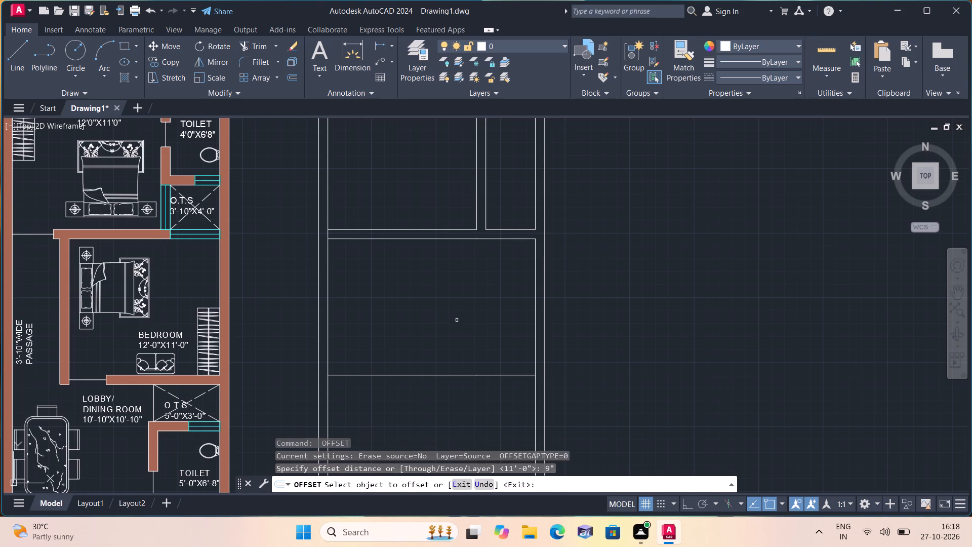
{"action": "middle_click_drag", "start_coordinate": [455, 332], "coordinate": [463, 254]}
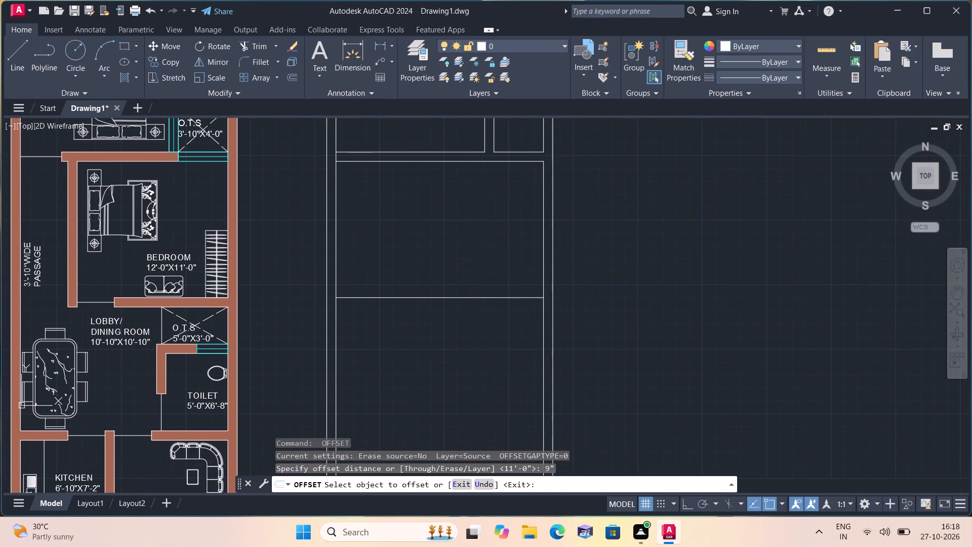
{"action": "left_click", "coordinate": [462, 297]}
{"action": "left_click", "coordinate": [467, 320]}
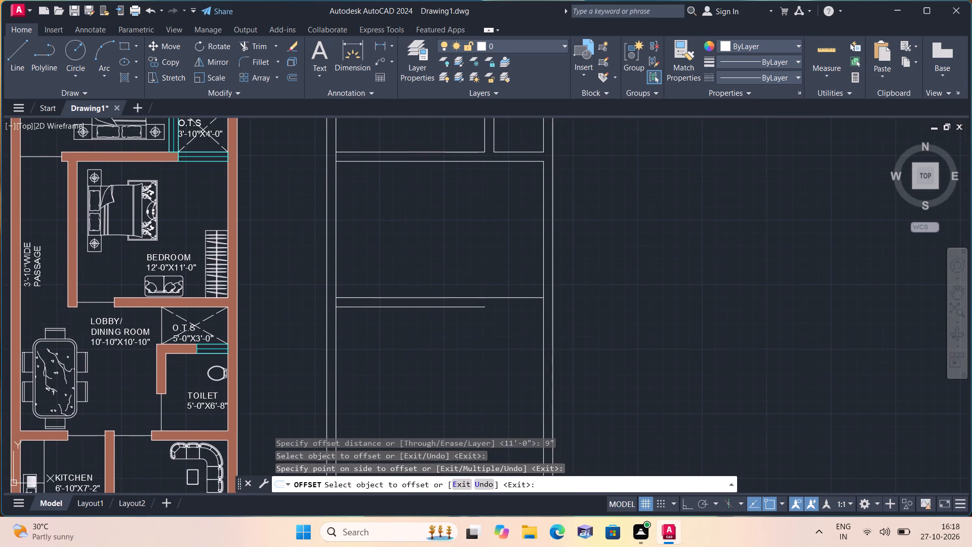
{"action": "left_click", "coordinate": [488, 297]}
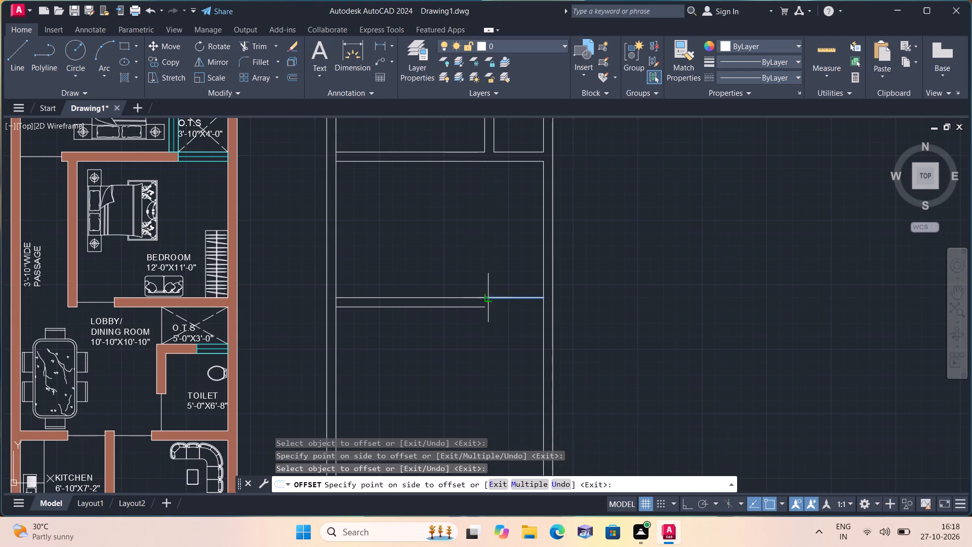
{"action": "left_click", "coordinate": [509, 322]}
{"action": "middle_click_drag", "start_coordinate": [508, 323], "coordinate": [506, 239]}
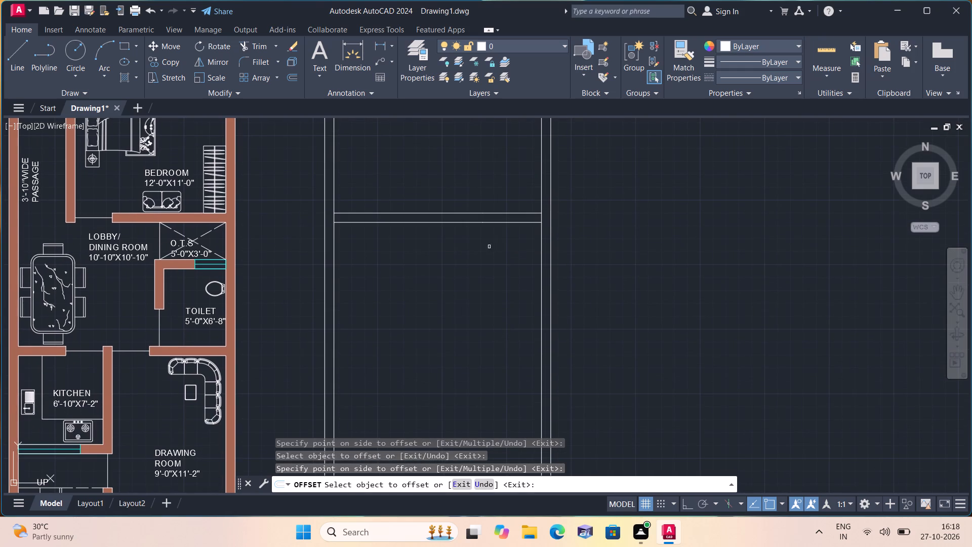
{"action": "key", "text": "space"}
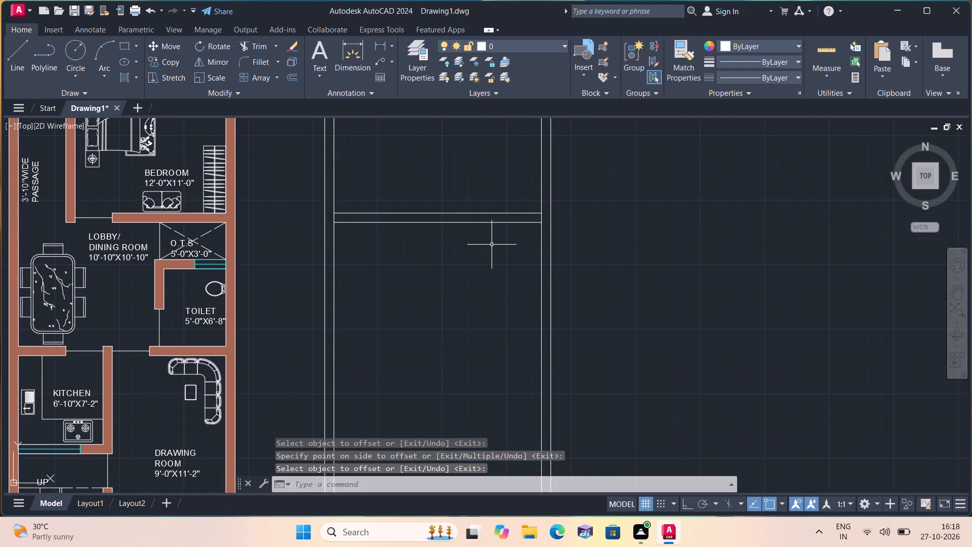
Offset both segments of the second cross wall's south face 10' south to mark the following room's depth.
{"action": "key", "text": "space"}
{"action": "type", "text": "10'"}
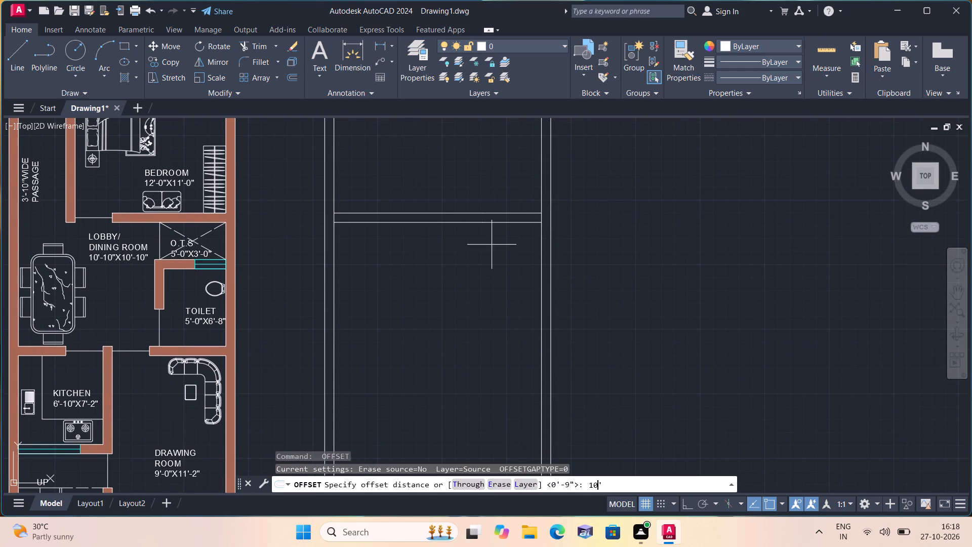
{"action": "key", "text": "space"}
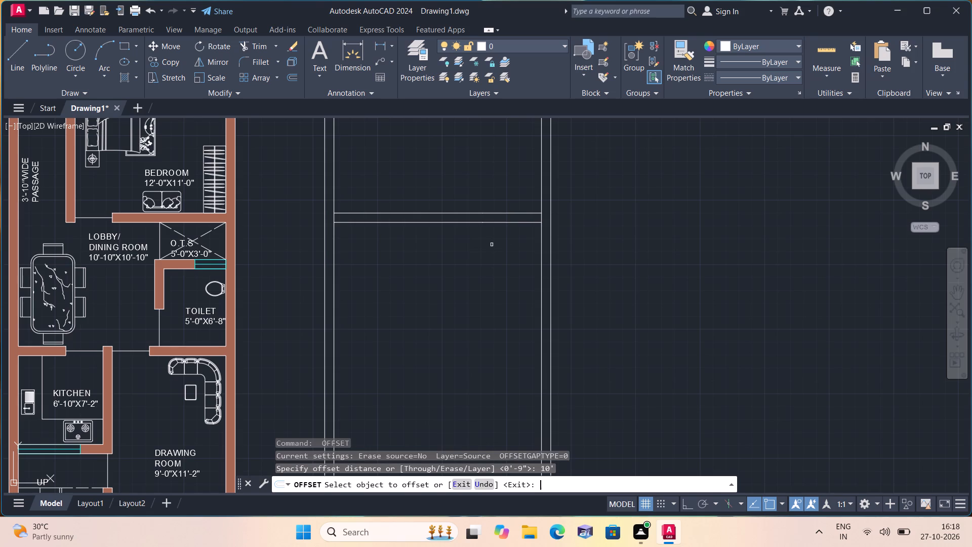
{"action": "left_click", "coordinate": [484, 221]}
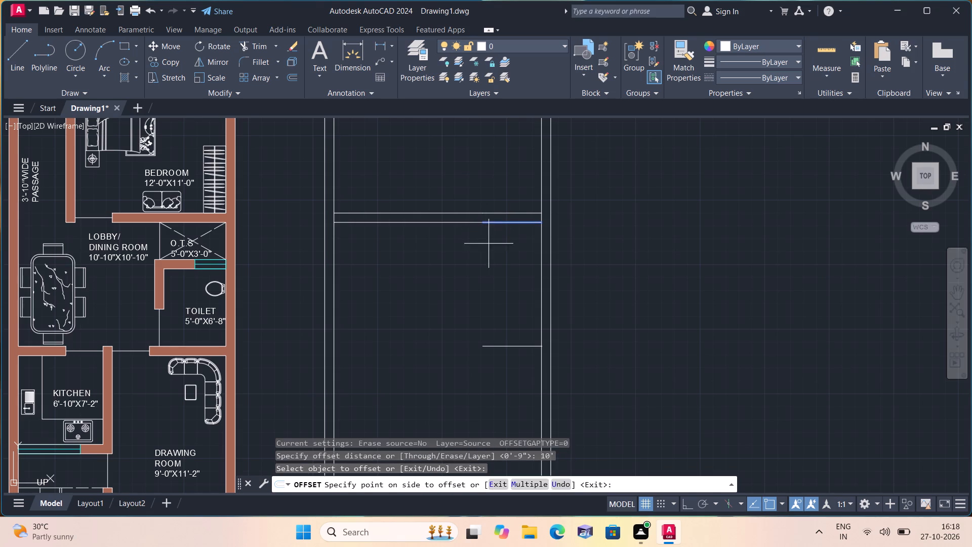
{"action": "left_click", "coordinate": [491, 254]}
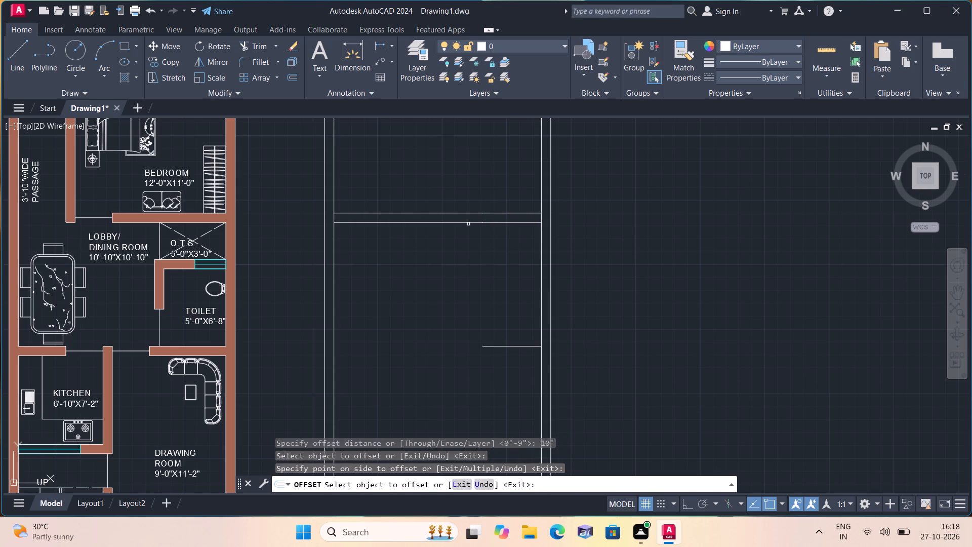
{"action": "left_click", "coordinate": [468, 224]}
{"action": "left_click", "coordinate": [455, 292]}
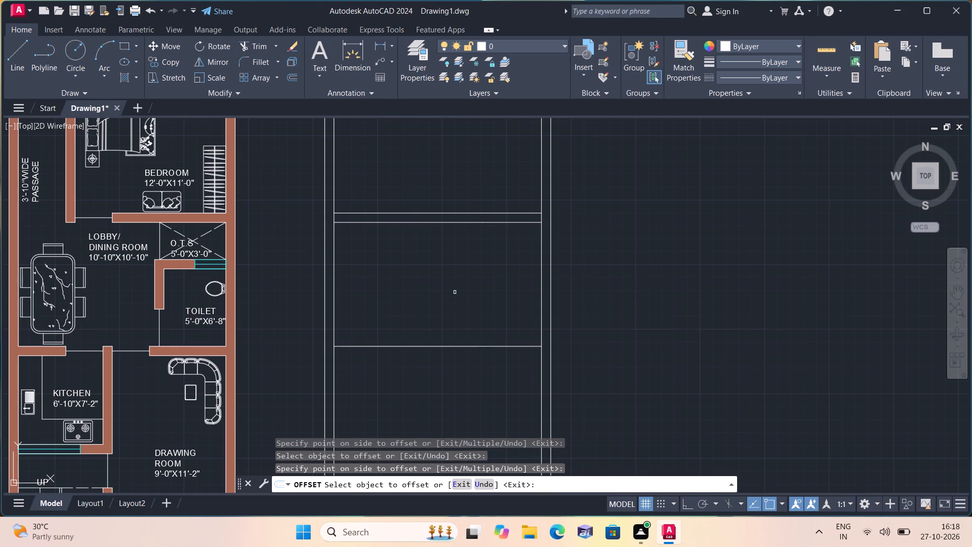
{"action": "key", "text": "space"}
Offset both segments of that room's south line 9" south to form the third cross wall.
{"action": "key", "text": "space"}
{"action": "key", "text": "9"}
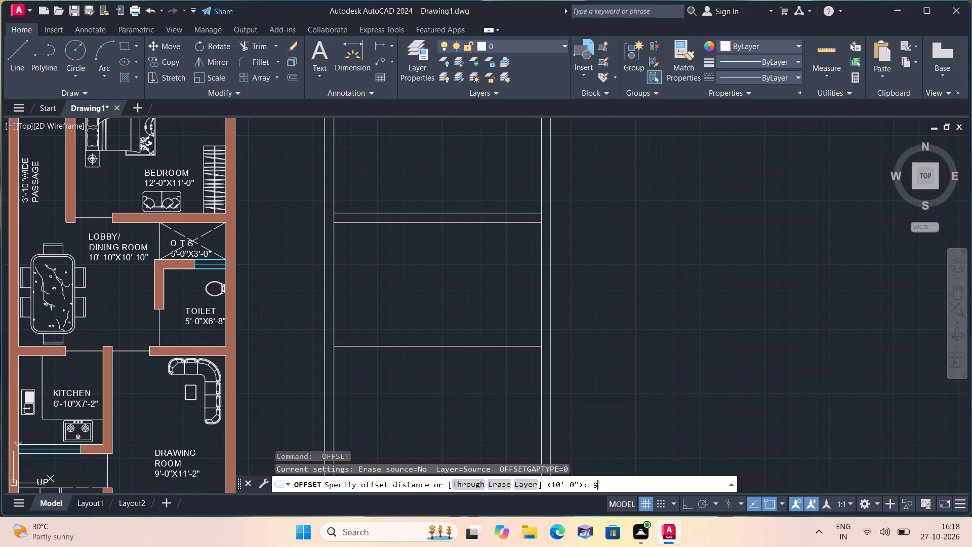
{"action": "key", "text": "shift+quotedbl"}
{"action": "key", "text": "space"}
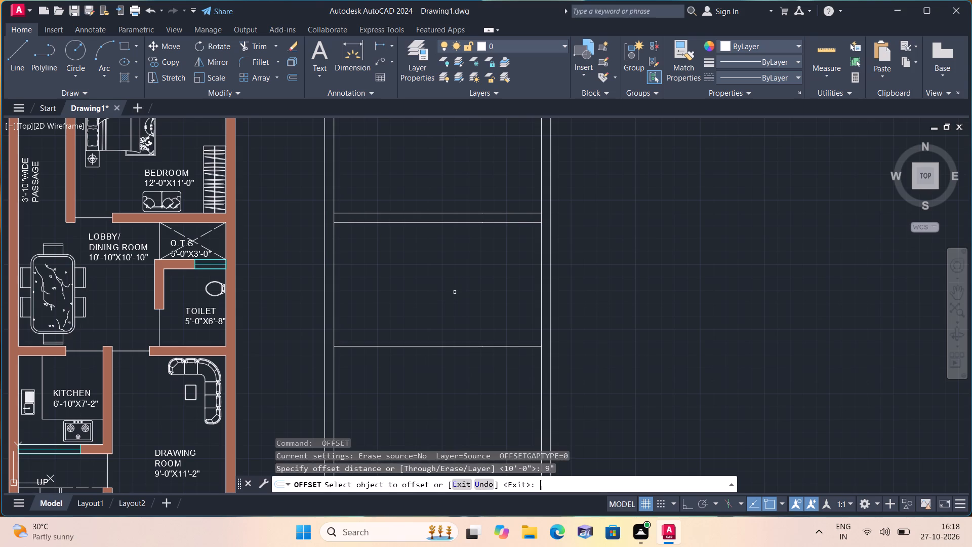
{"action": "scroll", "coordinate": [455, 292], "scroll_direction": "down", "scroll_amount": 1}
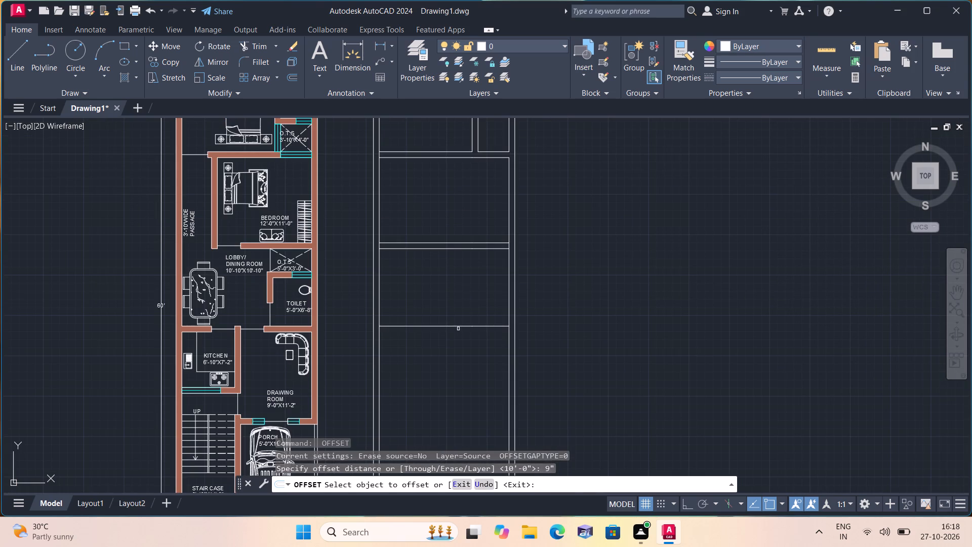
{"action": "left_click", "coordinate": [456, 326]}
{"action": "left_click", "coordinate": [461, 351]}
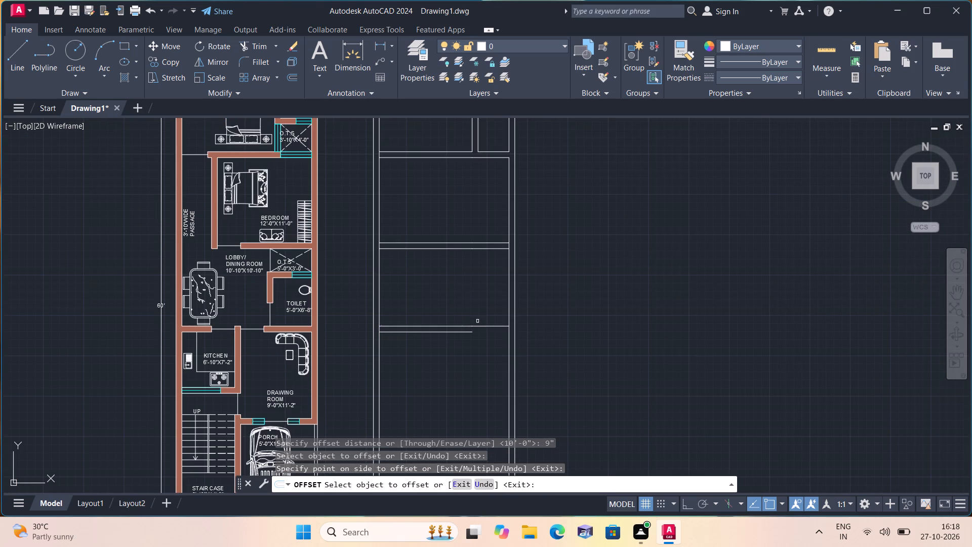
{"action": "left_click", "coordinate": [477, 325]}
{"action": "left_click", "coordinate": [481, 357]}
{"action": "middle_click_drag", "start_coordinate": [484, 363], "coordinate": [475, 238]}
{"action": "scroll", "coordinate": [484, 363], "scroll_direction": "down", "scroll_amount": 1}
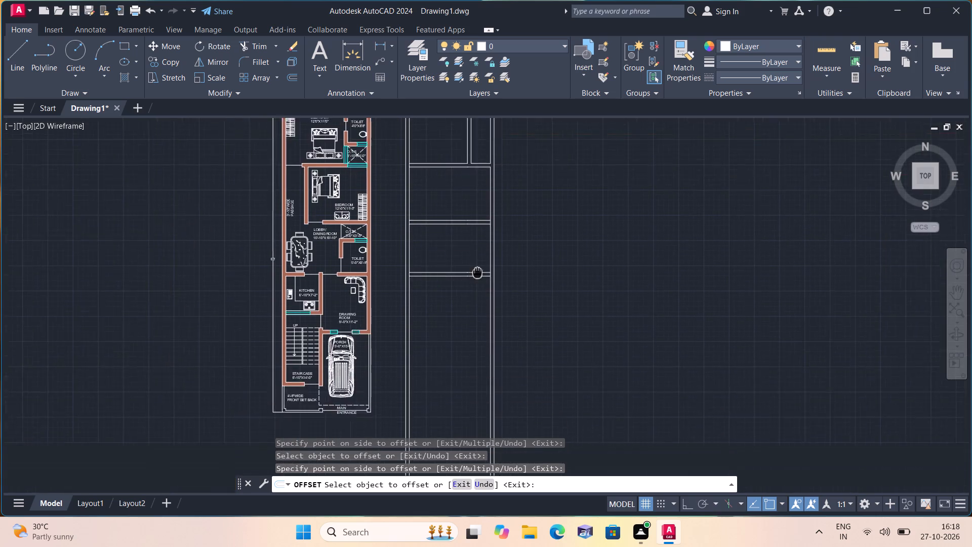
{"action": "middle_click_drag", "start_coordinate": [475, 238], "coordinate": [475, 236]}
{"action": "scroll", "coordinate": [465, 242], "scroll_direction": "up", "scroll_amount": 1}
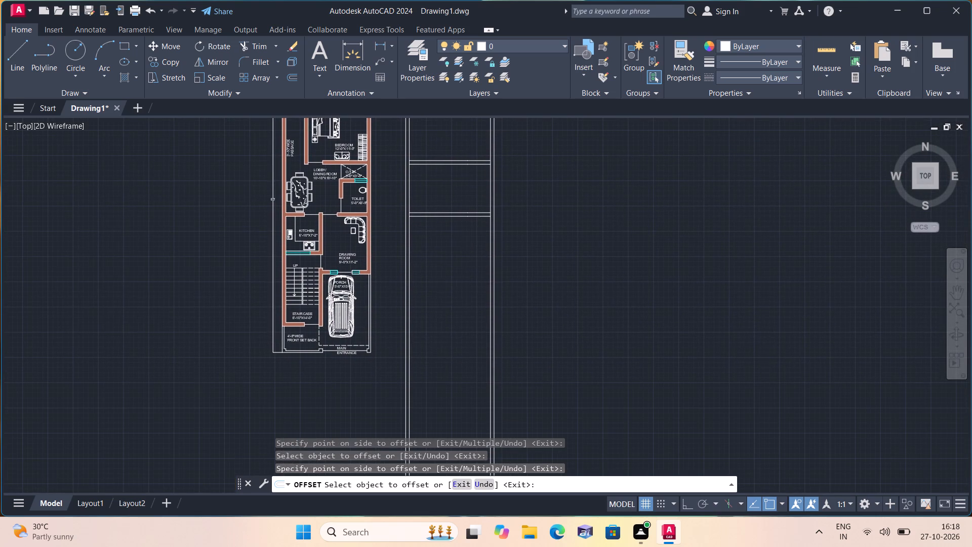
{"action": "key", "text": "space"}
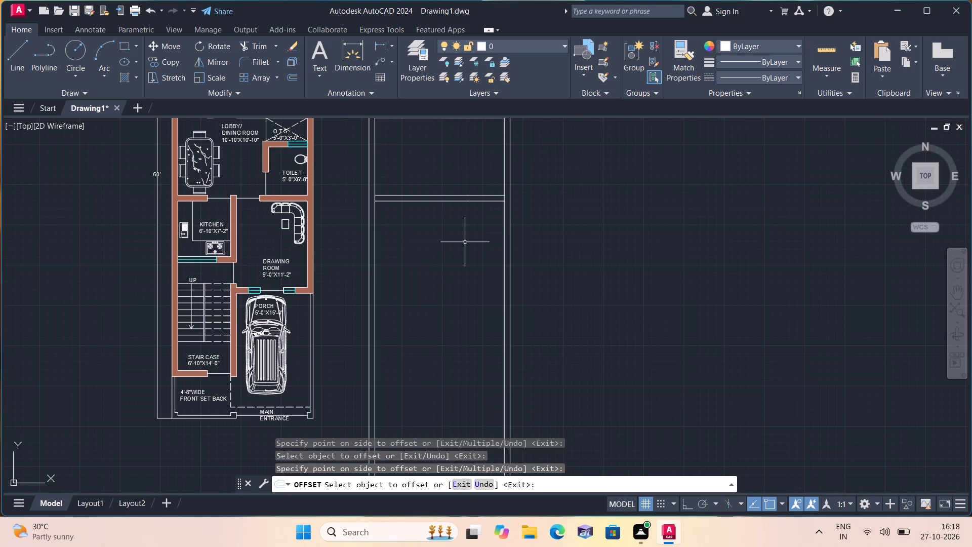
Offset both segments of the third cross wall's south face 7'2" south to mark the next room's depth.
{"action": "key", "text": "space"}
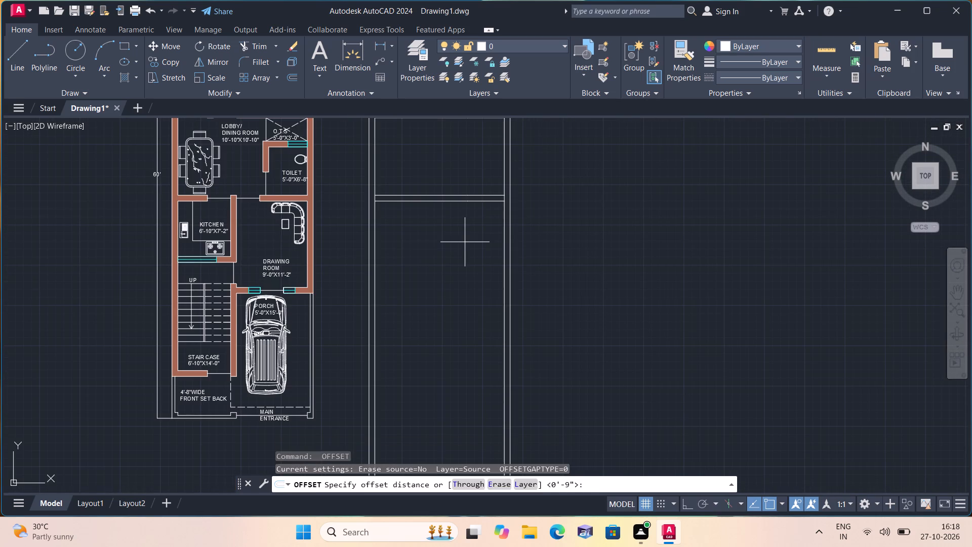
{"action": "type", "text": "7'"}
{"action": "key", "text": "2"}
{"action": "key", "text": "shift+quotedbl"}
{"action": "key", "text": "space"}
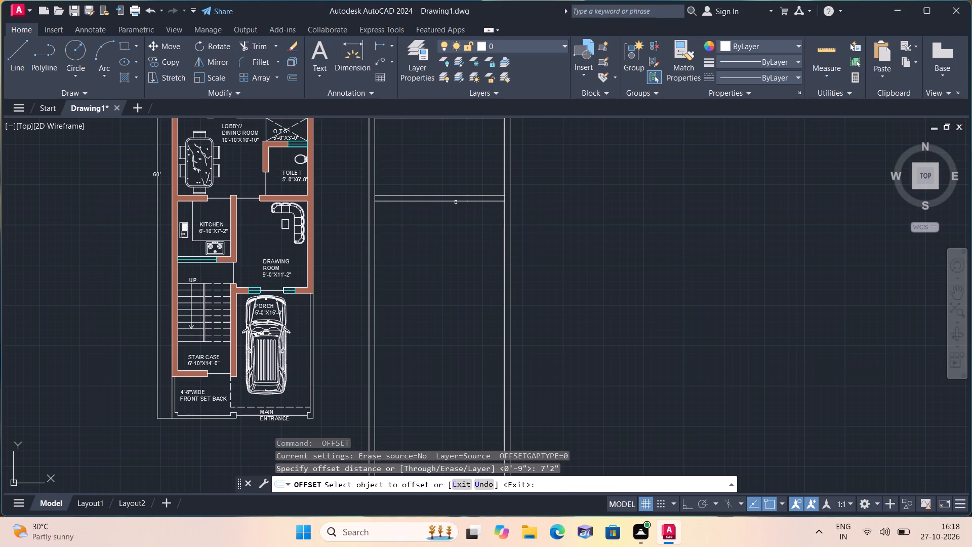
{"action": "left_click", "coordinate": [456, 200]}
{"action": "left_click", "coordinate": [455, 230]}
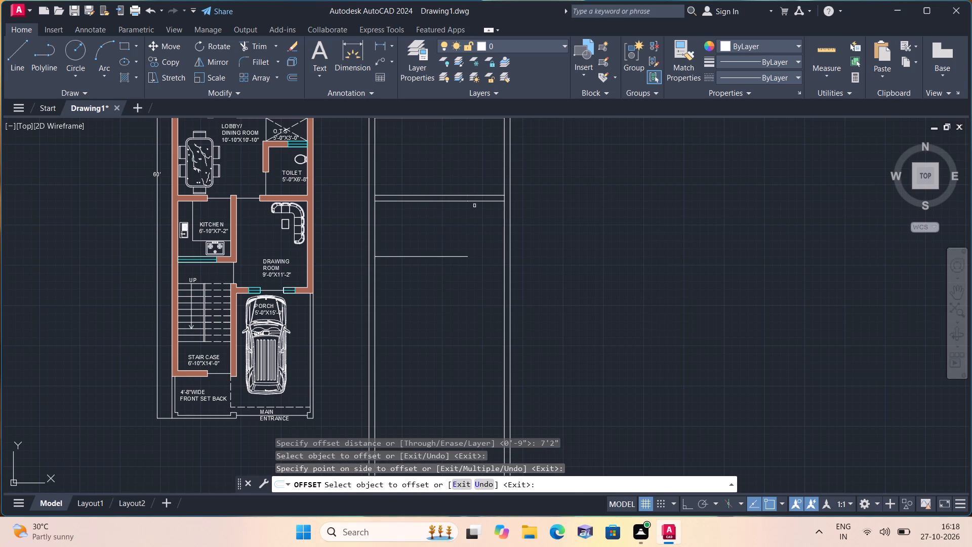
{"action": "left_click", "coordinate": [474, 200]}
{"action": "left_click", "coordinate": [478, 237]}
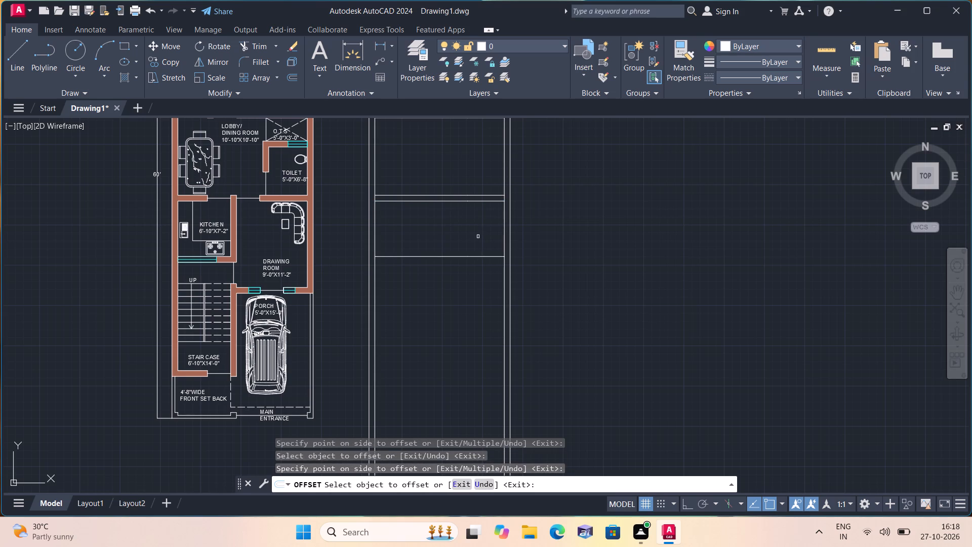
{"action": "key", "text": "space"}
Offset both segments of the 7'2" room's south line 9" south to form the fourth cross wall.
{"action": "key", "text": "space"}
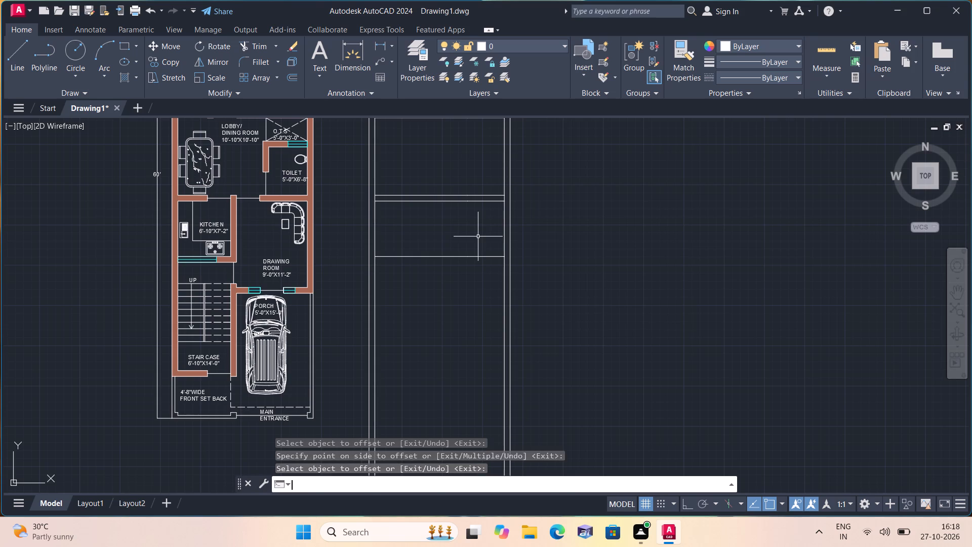
{"action": "type", "text": "9\""}
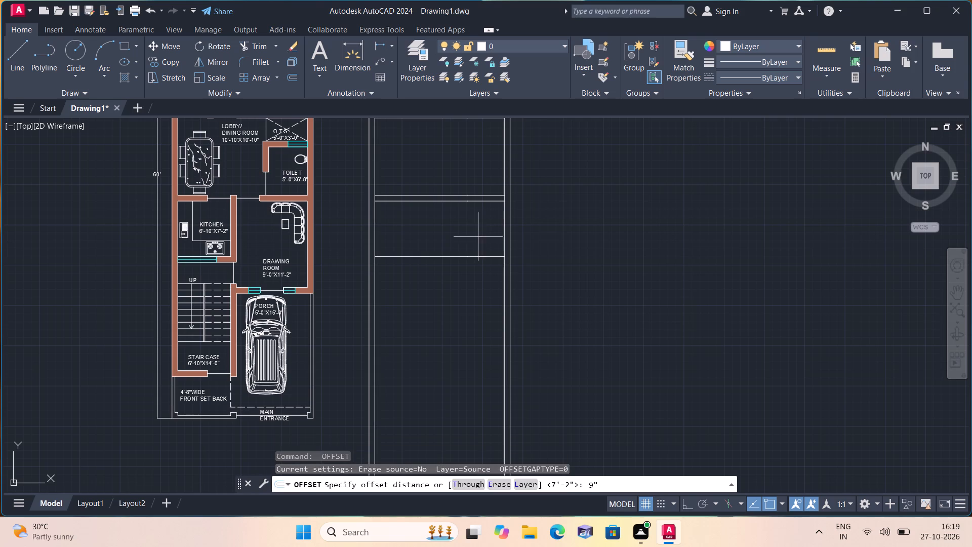
{"action": "key", "text": "space"}
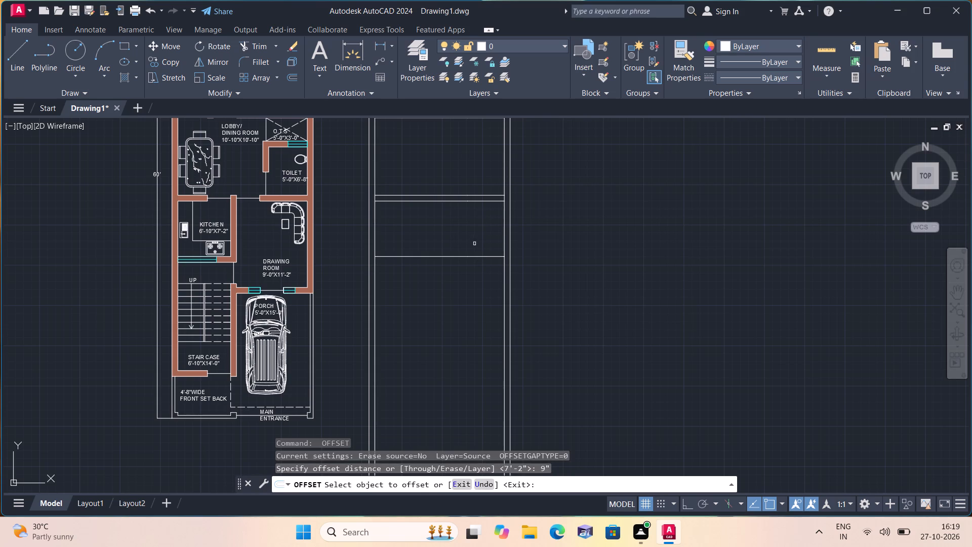
{"action": "left_click", "coordinate": [473, 255]}
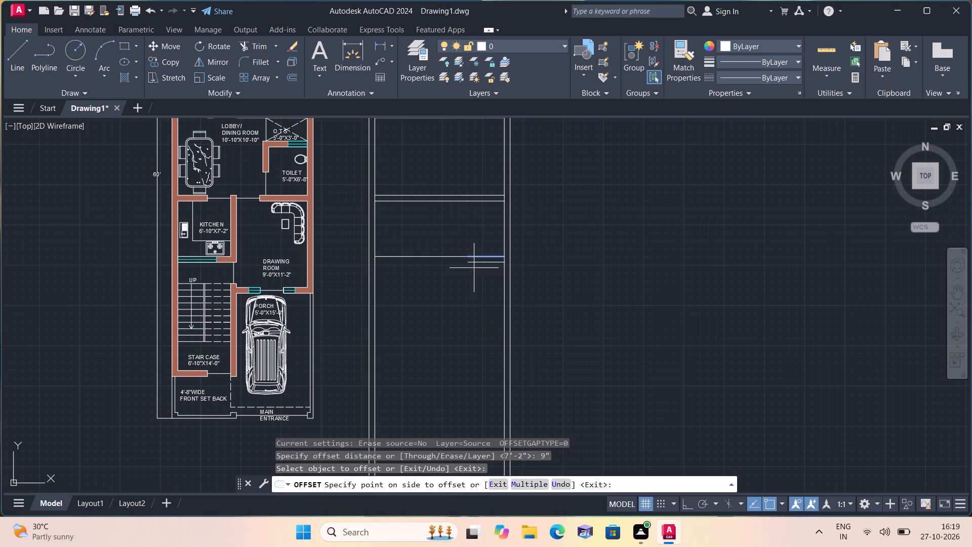
{"action": "left_click", "coordinate": [475, 280]}
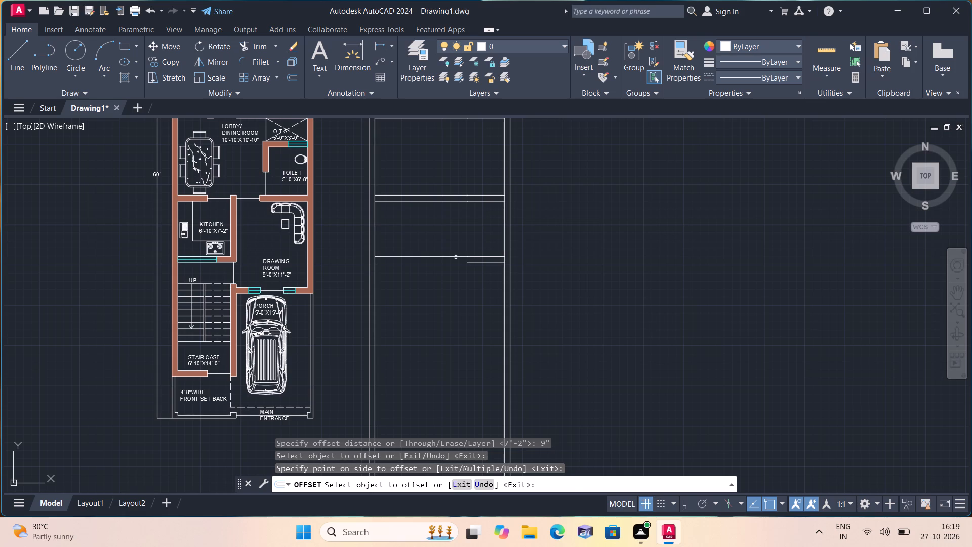
{"action": "left_click", "coordinate": [455, 256]}
{"action": "left_click", "coordinate": [446, 292]}
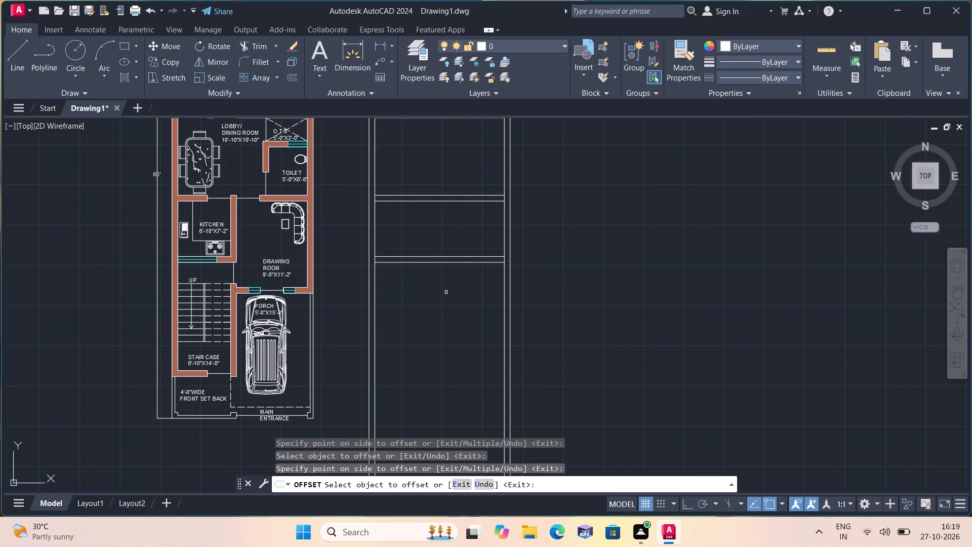
{"action": "key", "text": "space"}
Offset both segments of the third cross wall's south face 11'2" south, beyond the fourth cross wall.
{"action": "key", "text": "space"}
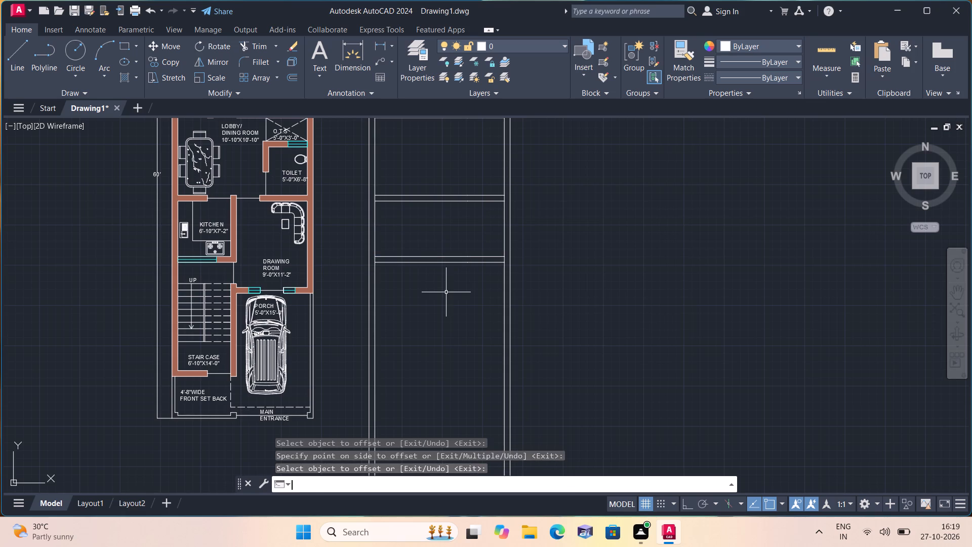
{"action": "type", "text": "11'"}
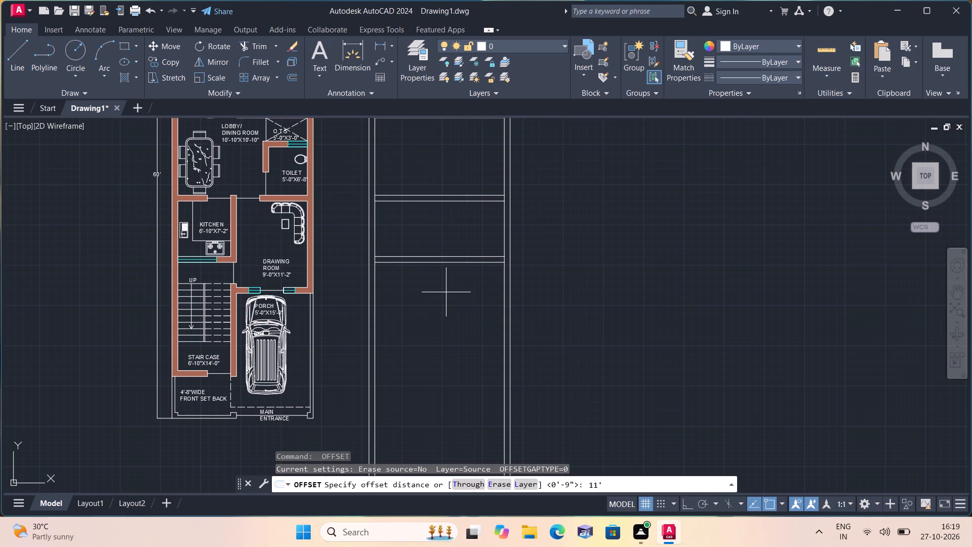
{"action": "key", "text": "2"}
{"action": "key", "text": "shift+quotedbl"}
{"action": "key", "text": "space"}
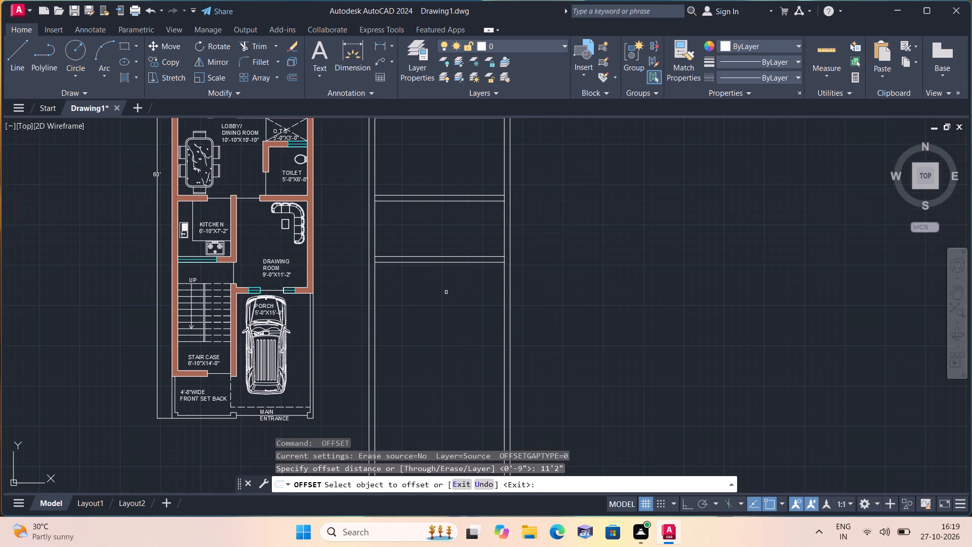
{"action": "left_click", "coordinate": [466, 201]}
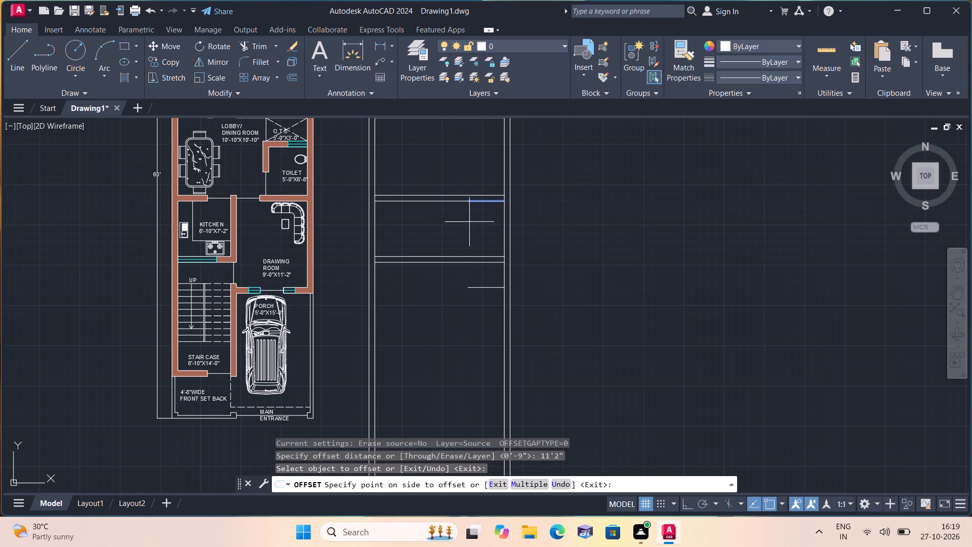
{"action": "left_click", "coordinate": [473, 286]}
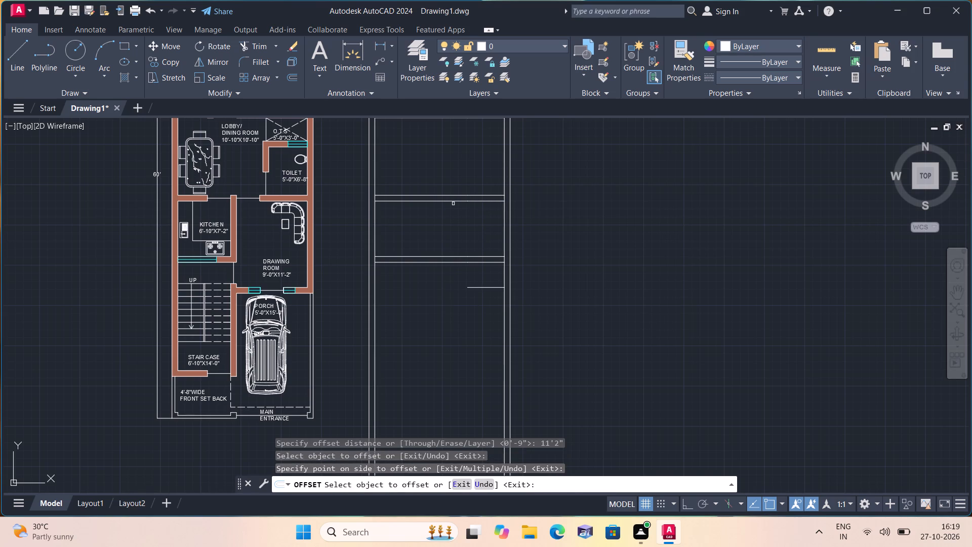
{"action": "left_click", "coordinate": [455, 202]}
{"action": "left_click_drag", "start_coordinate": [470, 323], "coordinate": [465, 318]}
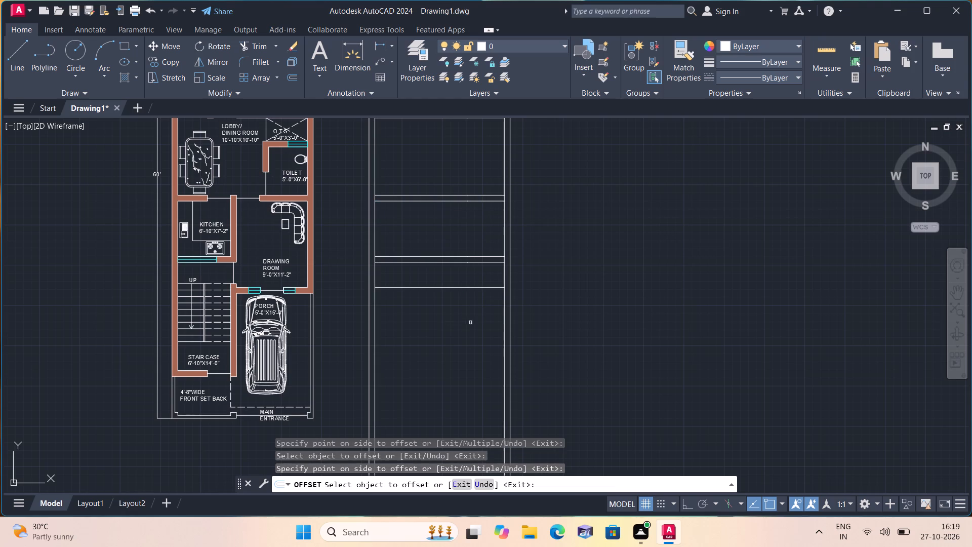
{"action": "left_click_drag", "start_coordinate": [465, 318], "coordinate": [465, 317]}
{"action": "key", "text": "space"}
Offset both segments of the 11'2" line 9" south to form the fifth cross wall.
{"action": "key", "text": "space"}
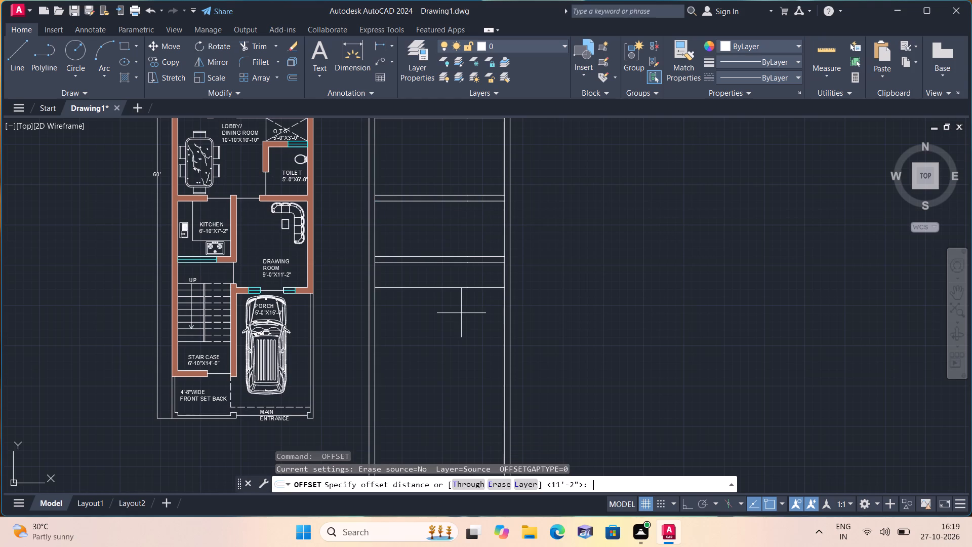
{"action": "type", "text": "9\""}
{"action": "key", "text": "space"}
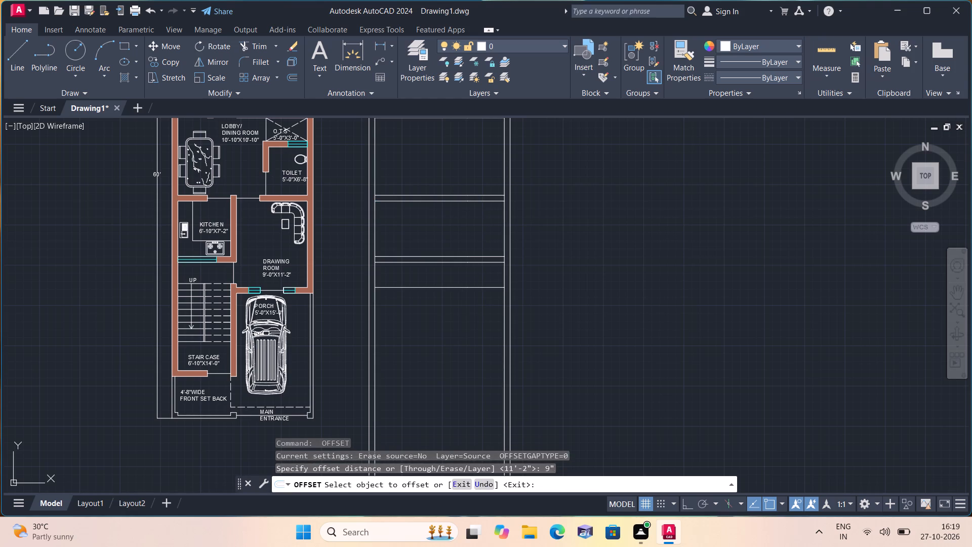
{"action": "left_click", "coordinate": [430, 288]}
{"action": "left_click_drag", "start_coordinate": [438, 329], "coordinate": [435, 323]}
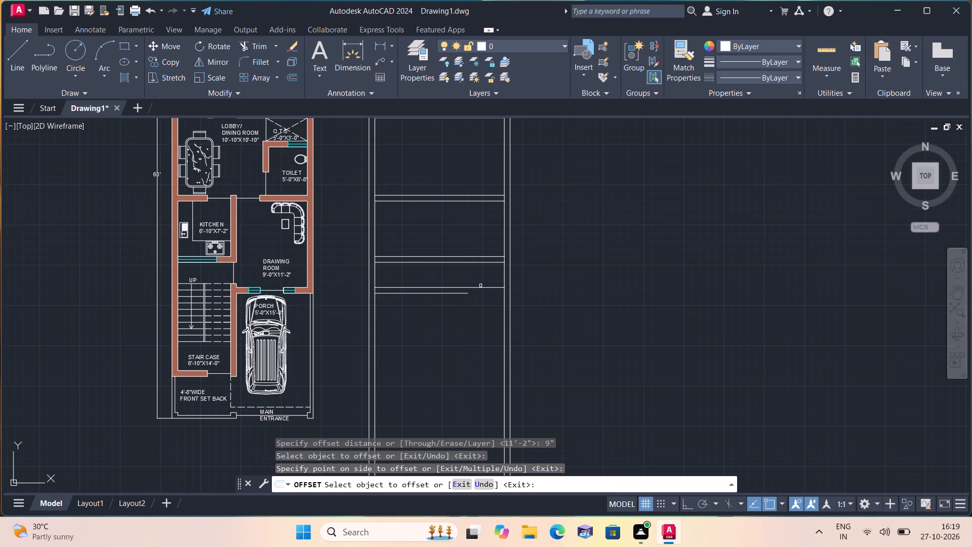
{"action": "left_click", "coordinate": [481, 288]}
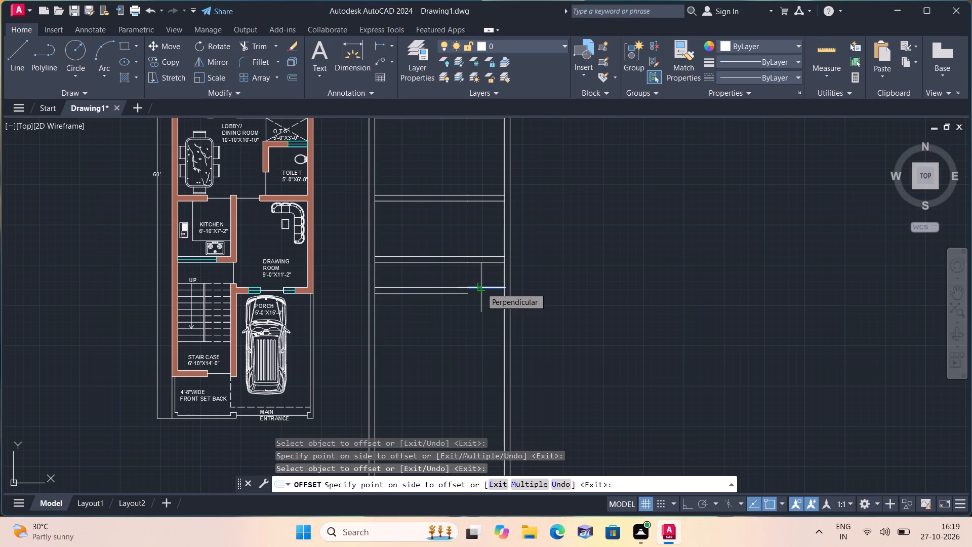
{"action": "left_click", "coordinate": [481, 299]}
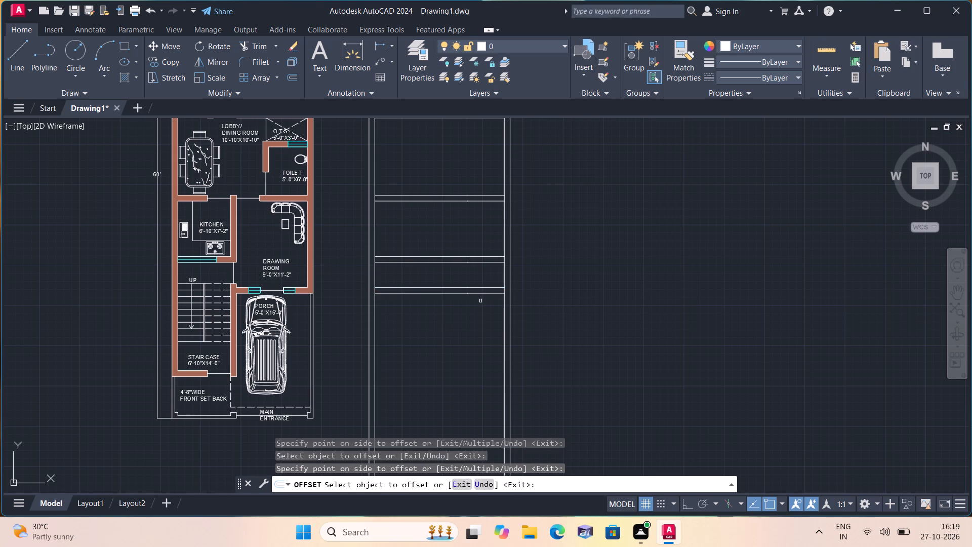
{"action": "scroll", "coordinate": [480, 302], "scroll_direction": "down", "scroll_amount": 1}
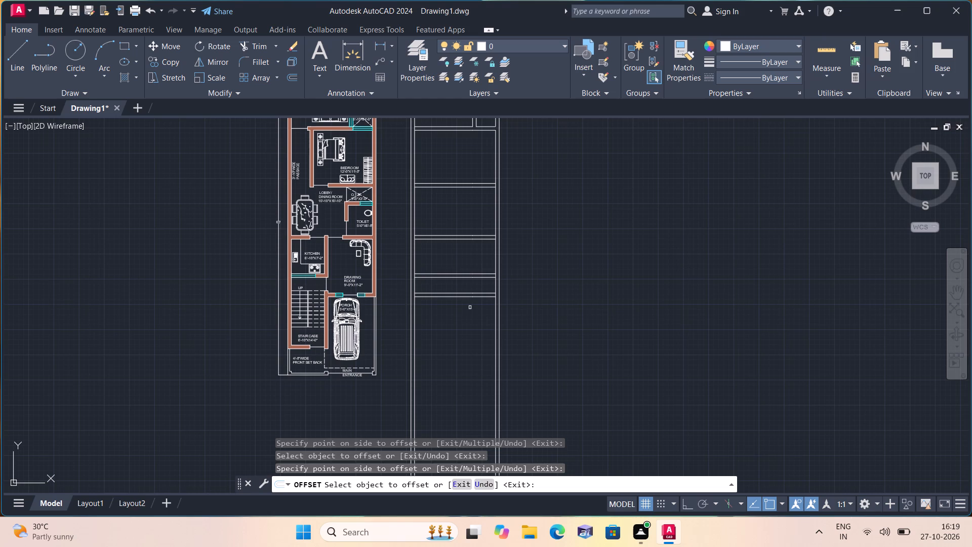
{"action": "key", "text": "space"}
Offset both segments of the fourth cross wall's south face 14' south to mark the next depth.
{"action": "key", "text": "space"}
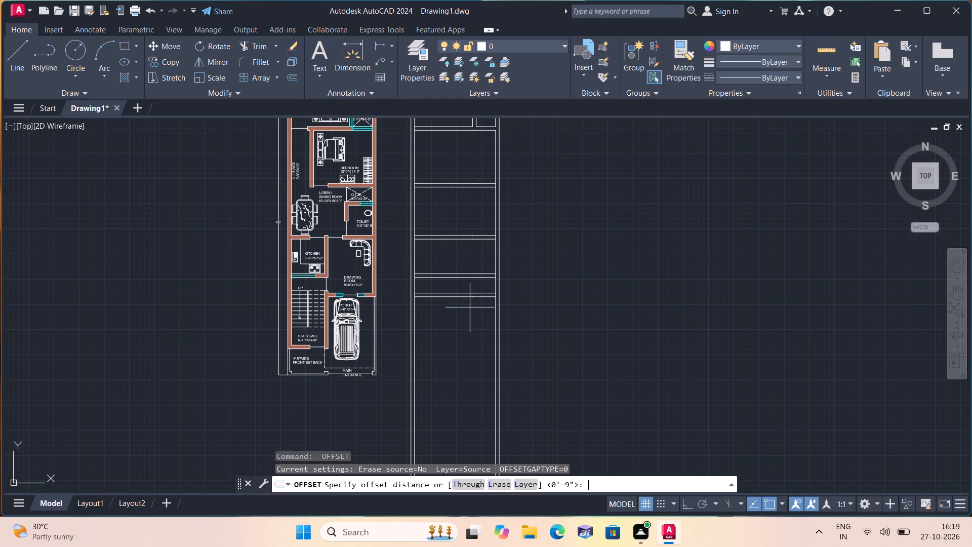
{"action": "type", "text": "14'"}
{"action": "key", "text": "space"}
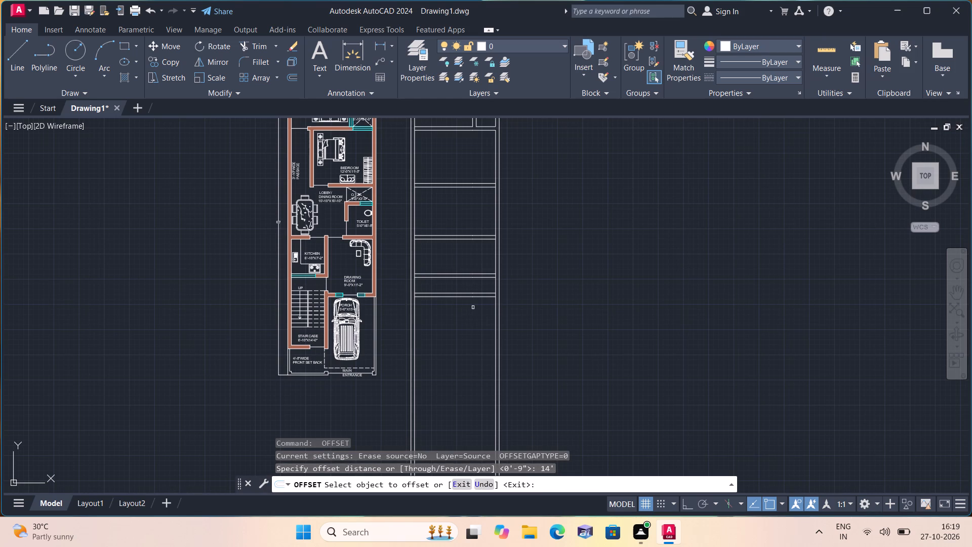
{"action": "left_click", "coordinate": [439, 277]}
{"action": "left_click", "coordinate": [453, 350]}
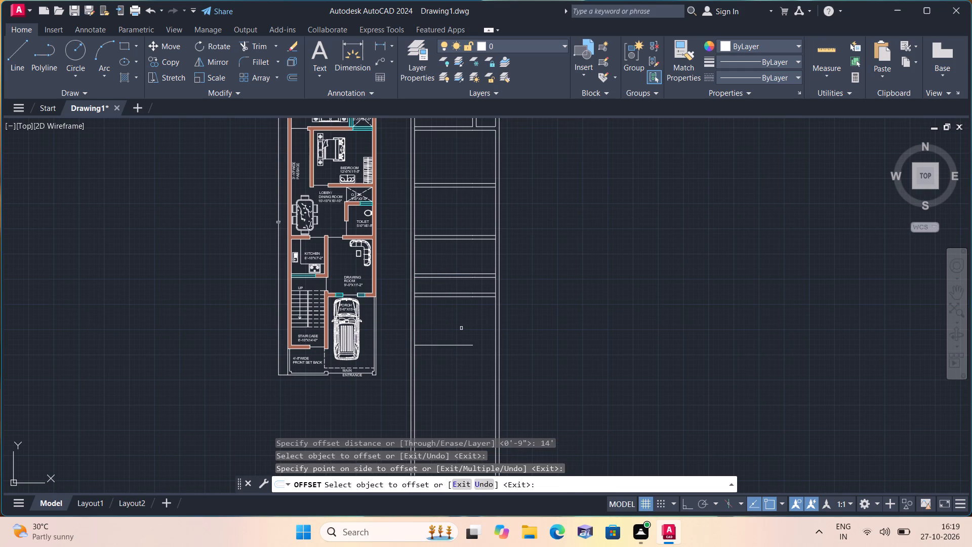
{"action": "left_click", "coordinate": [477, 280]}
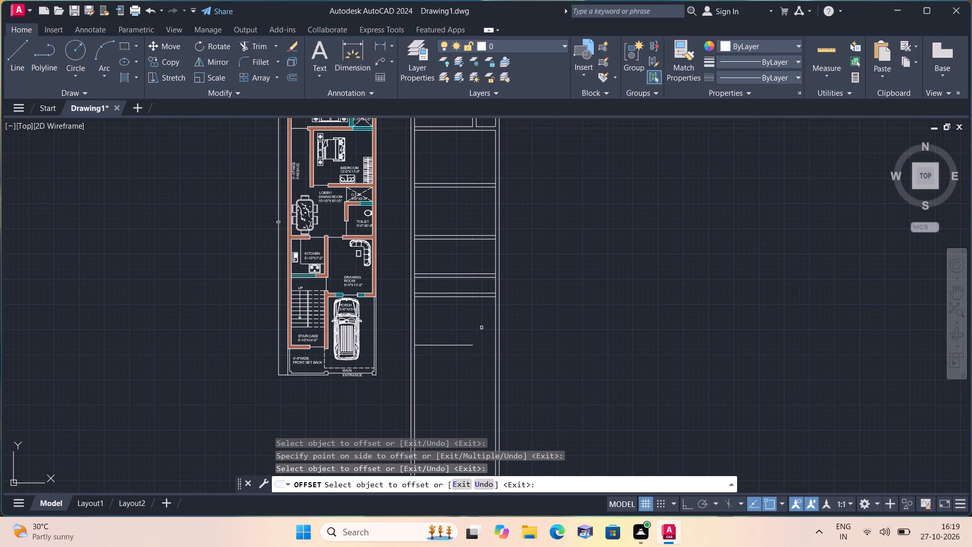
{"action": "left_click", "coordinate": [472, 278]}
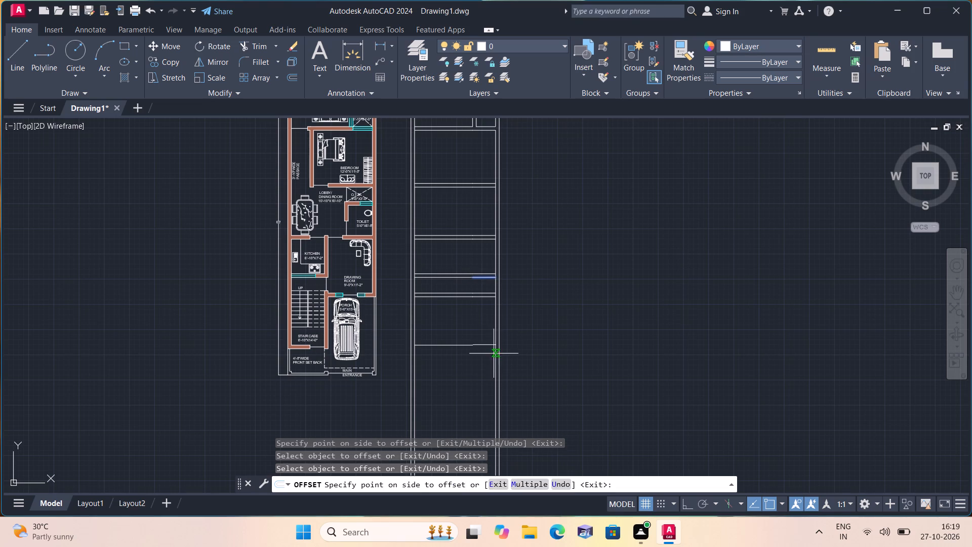
{"action": "left_click", "coordinate": [469, 373]}
{"action": "key", "text": "space"}
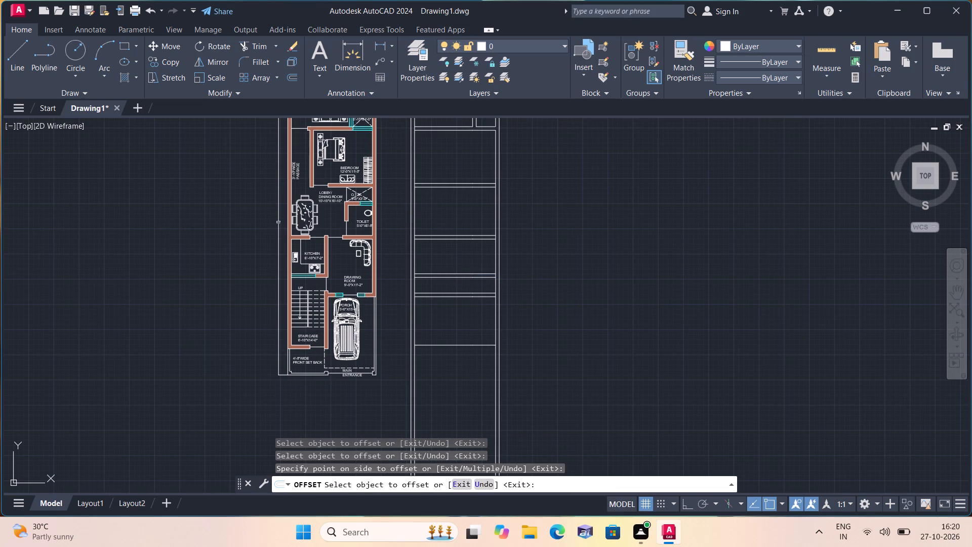
Offset both segments of the 14' line 9" south to form the sixth cross wall.
{"action": "key", "text": "space"}
{"action": "key", "text": "9"}
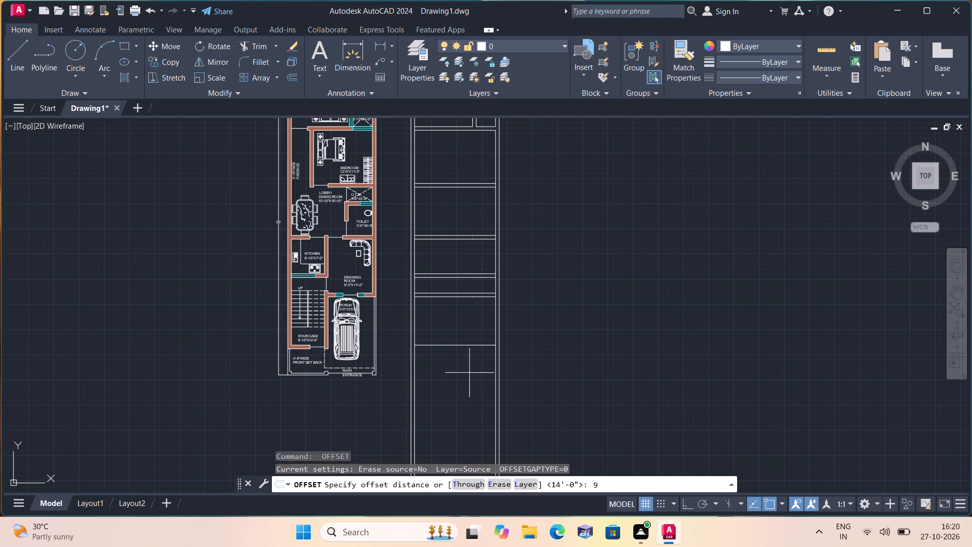
{"action": "key", "text": "shift+quotedbl"}
{"action": "key", "text": "space"}
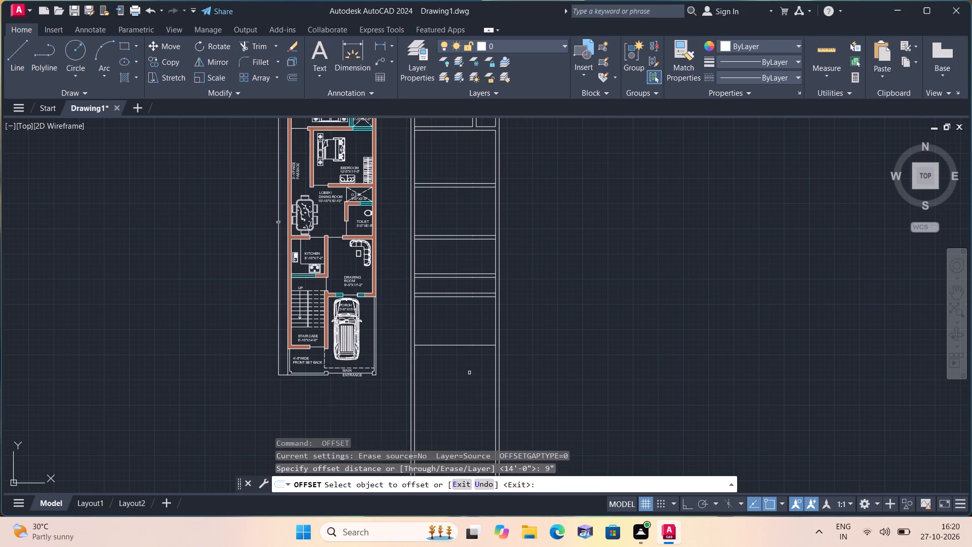
{"action": "left_click", "coordinate": [458, 345]}
{"action": "left_click", "coordinate": [461, 370]}
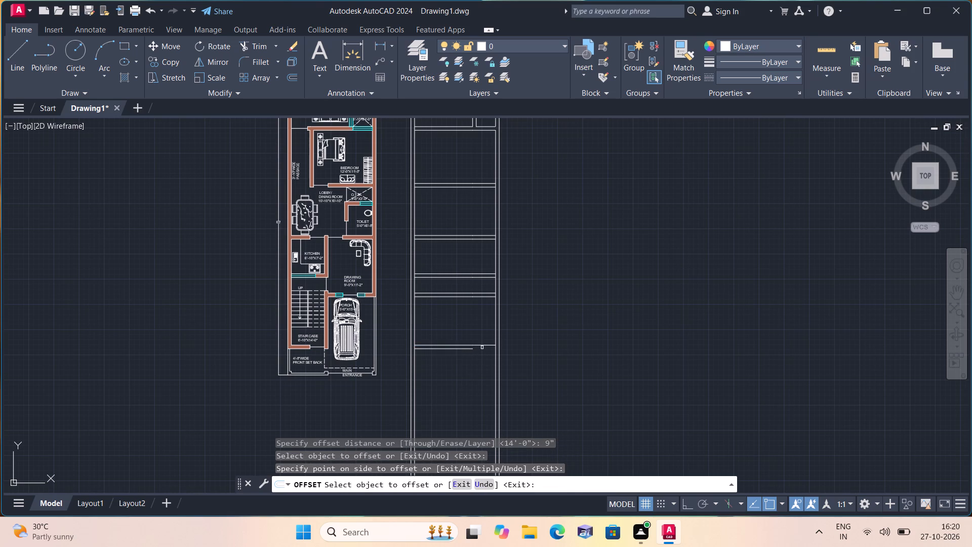
{"action": "left_click", "coordinate": [482, 346]}
{"action": "left_click", "coordinate": [474, 382]}
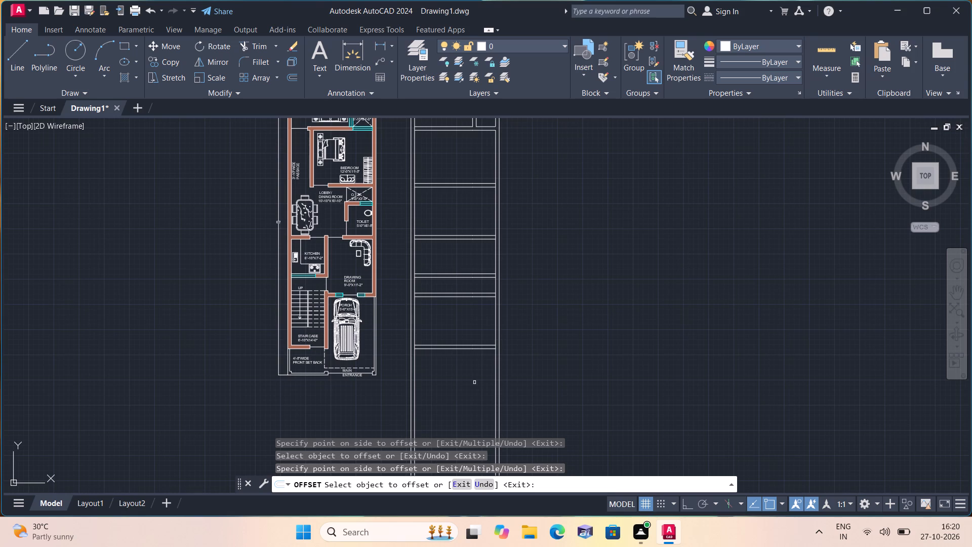
{"action": "key", "text": "space"}
Offset both segments of the sixth cross wall's south face 3' south.
{"action": "key", "text": "space"}
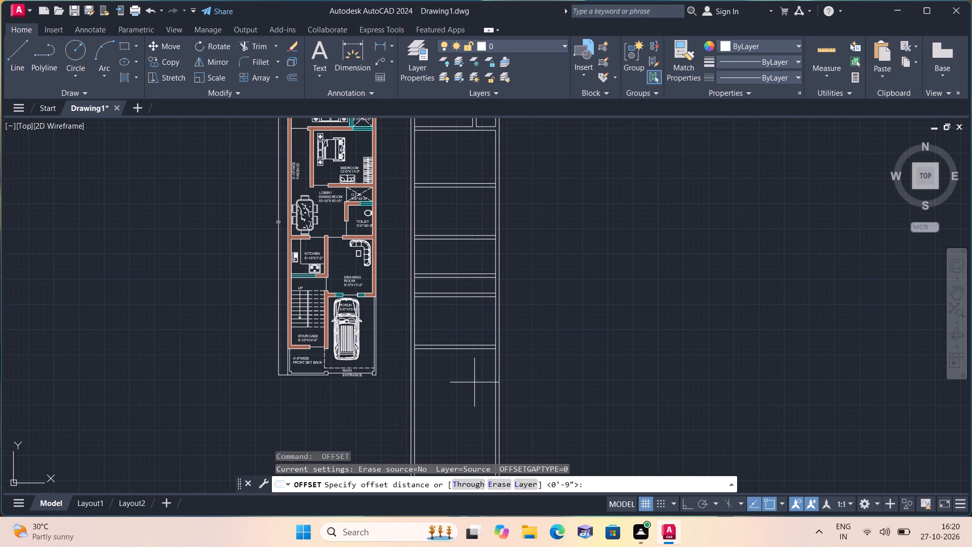
{"action": "type", "text": "3'"}
{"action": "key", "text": "space"}
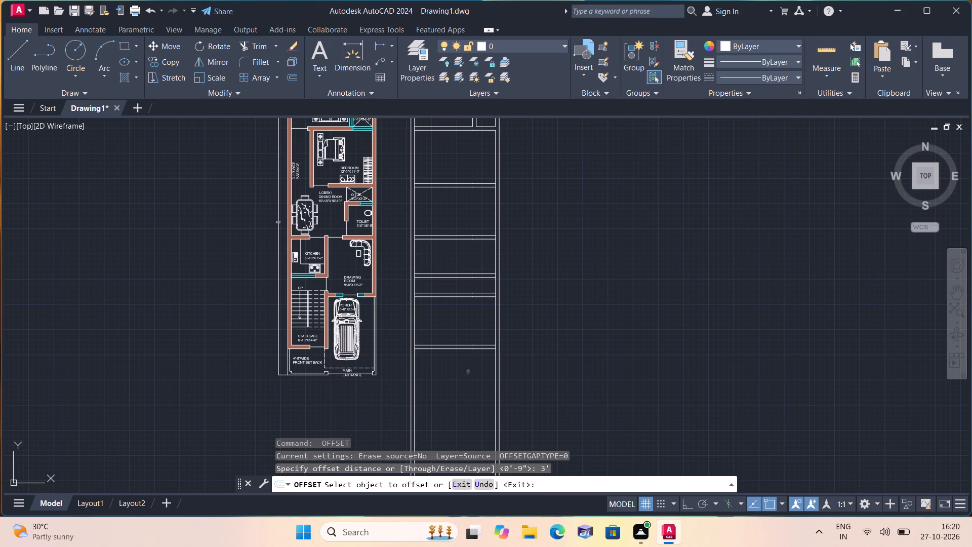
{"action": "left_click", "coordinate": [471, 349]}
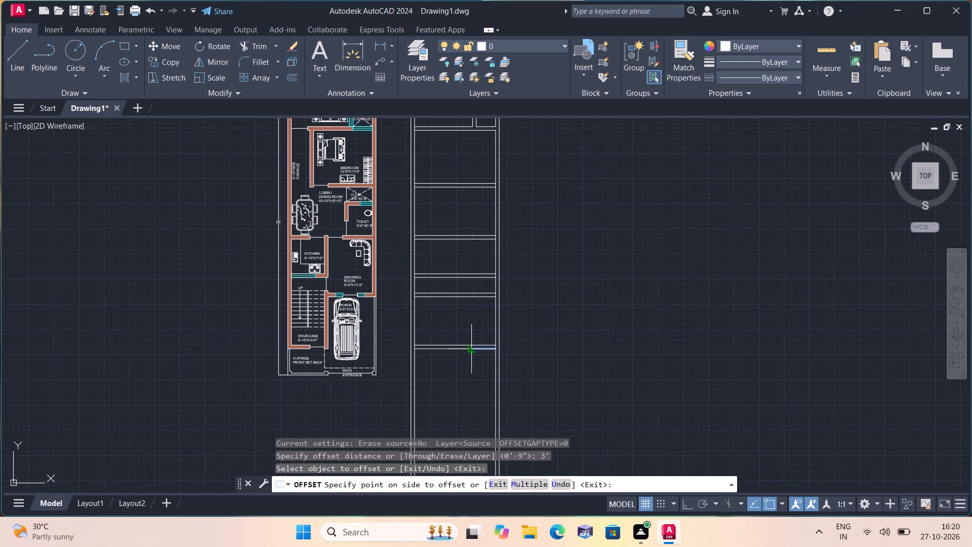
{"action": "left_click", "coordinate": [471, 385]}
{"action": "scroll", "coordinate": [464, 366], "scroll_direction": "up", "scroll_amount": 1}
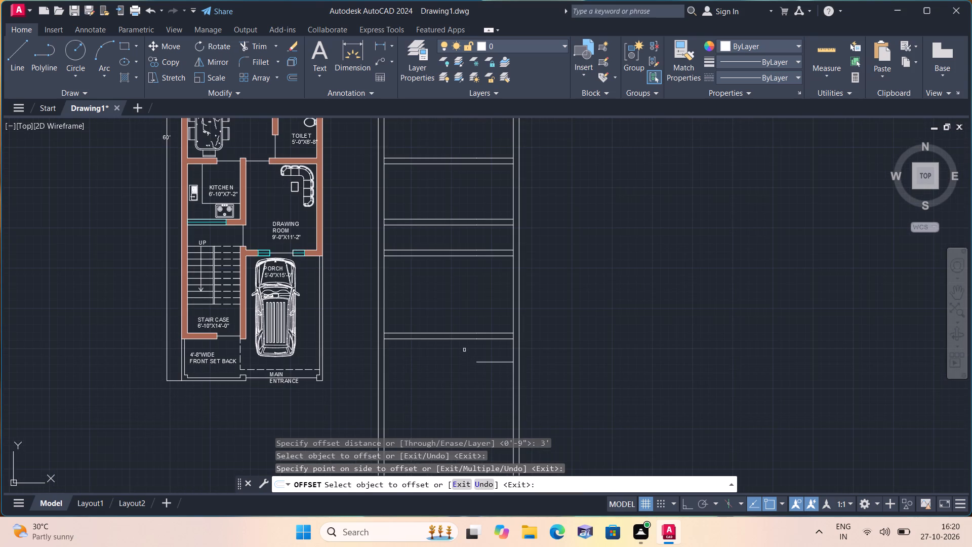
{"action": "left_click", "coordinate": [461, 337]}
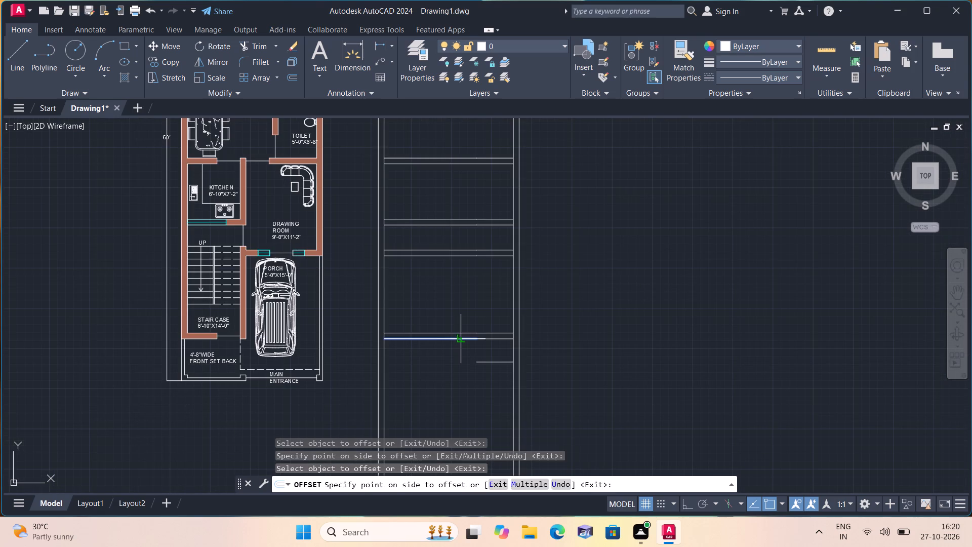
{"action": "left_click", "coordinate": [464, 376]}
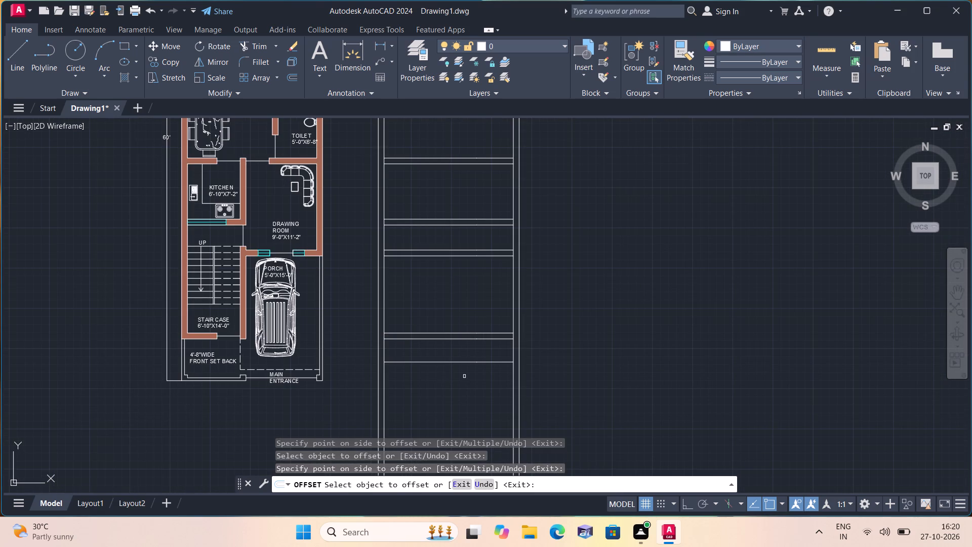
{"action": "key", "text": "space"}
Offset both segments of the 3' line 4.5" south to form a thin cross wall.
{"action": "key", "text": "space"}
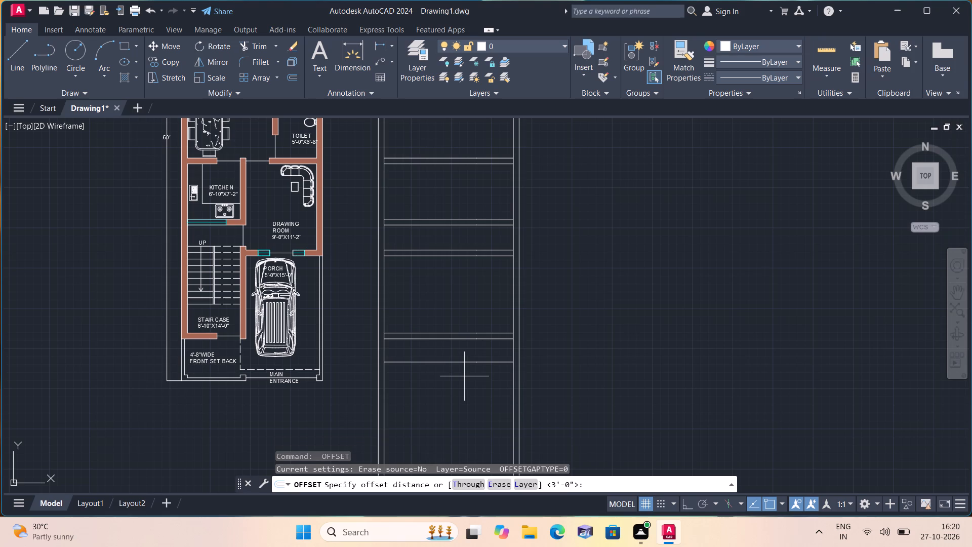
{"action": "type", "text": "4.5"}
{"action": "key", "text": "shift+quotedbl"}
{"action": "key", "text": "space"}
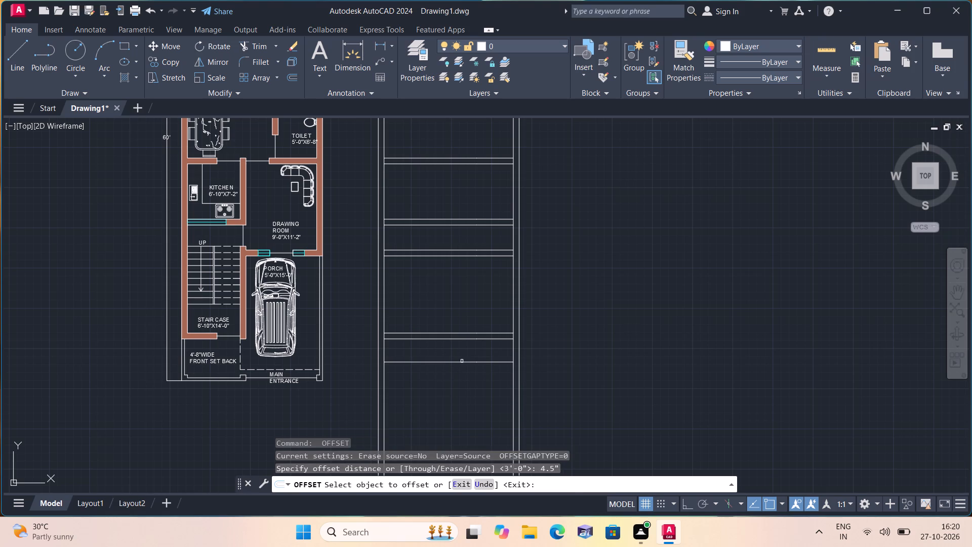
{"action": "left_click", "coordinate": [462, 361]}
{"action": "left_click", "coordinate": [480, 374]}
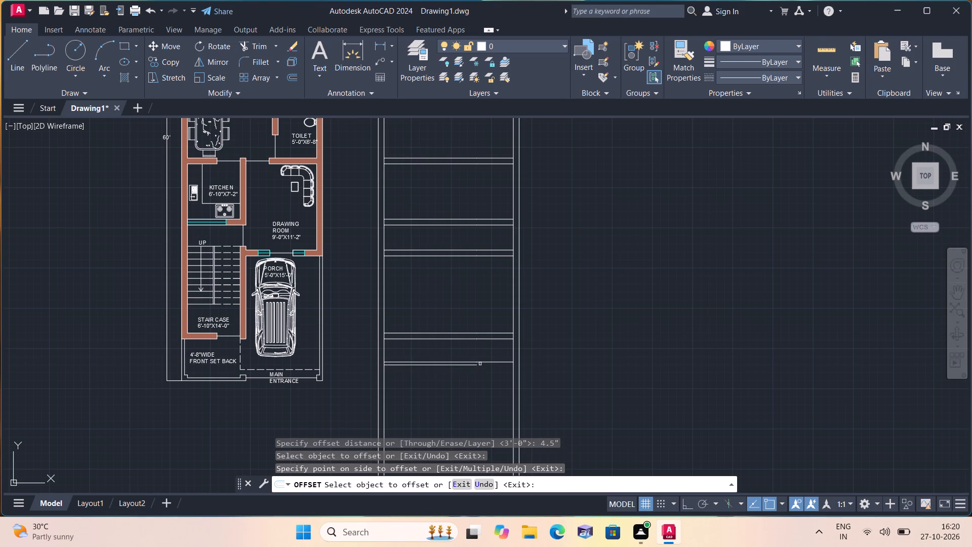
{"action": "left_click", "coordinate": [481, 363]}
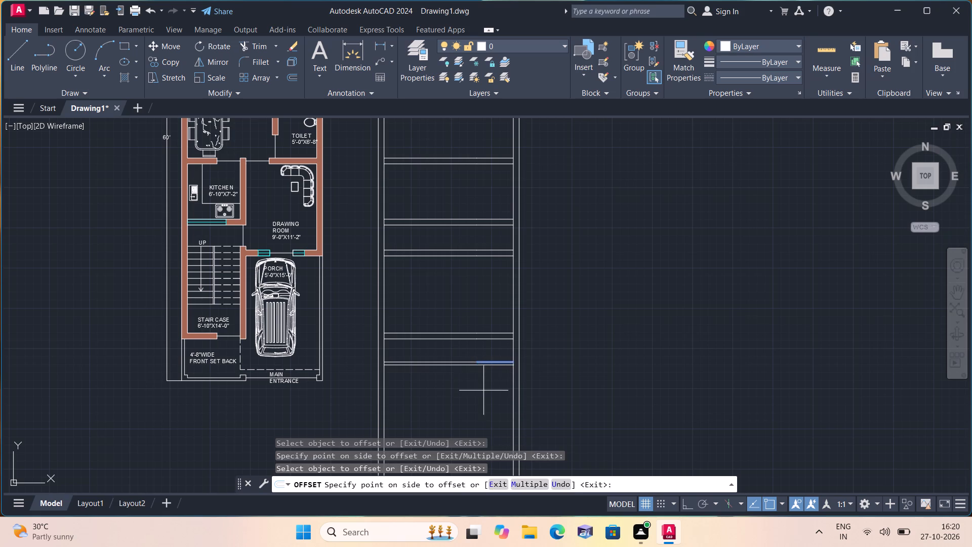
{"action": "left_click", "coordinate": [483, 396]}
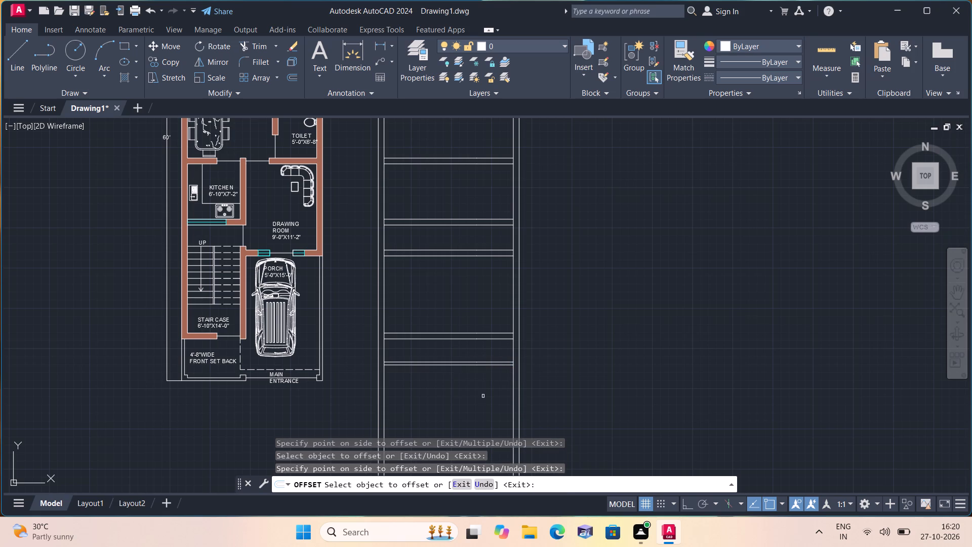
{"action": "key", "text": "space"}
Draw a horizontal line between the new plan's outer wall faces, aligned with the existing plan's south boundary, with Ortho on.
{"action": "type", "text": "l"}
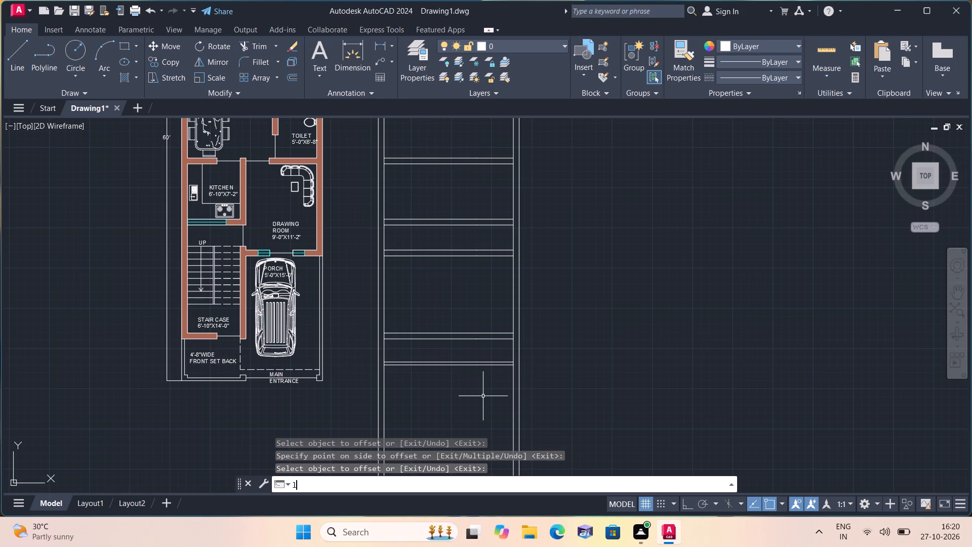
{"action": "key", "text": "space"}
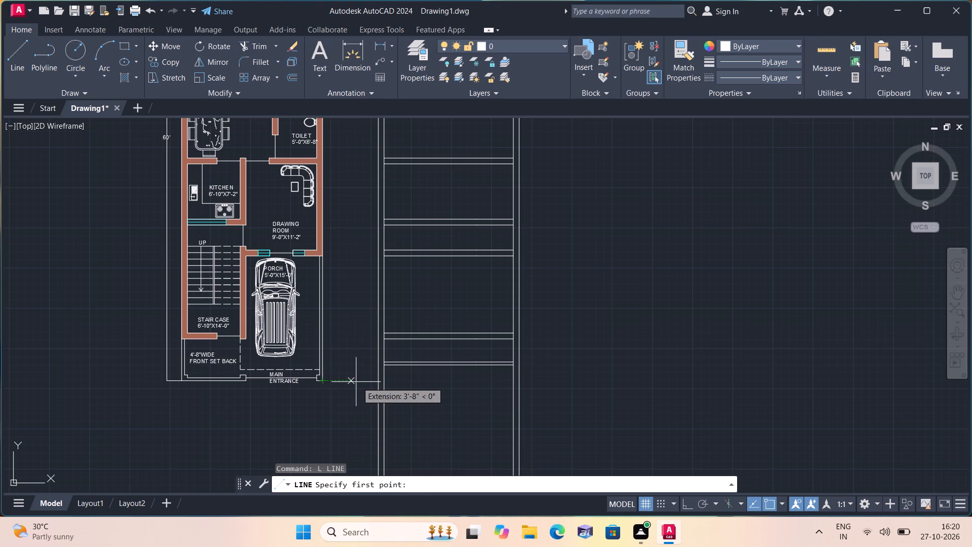
{"action": "left_click", "coordinate": [376, 382]}
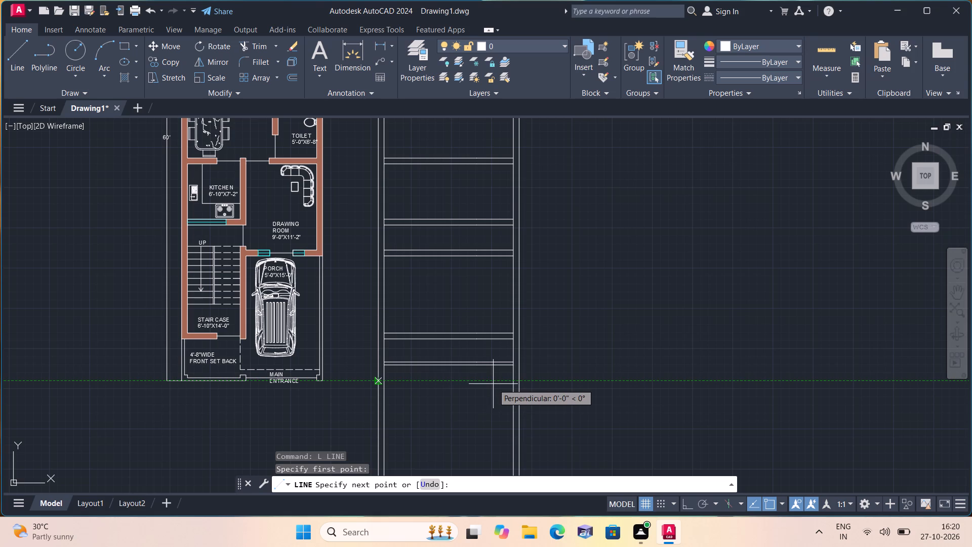
{"action": "key", "text": "F8"}
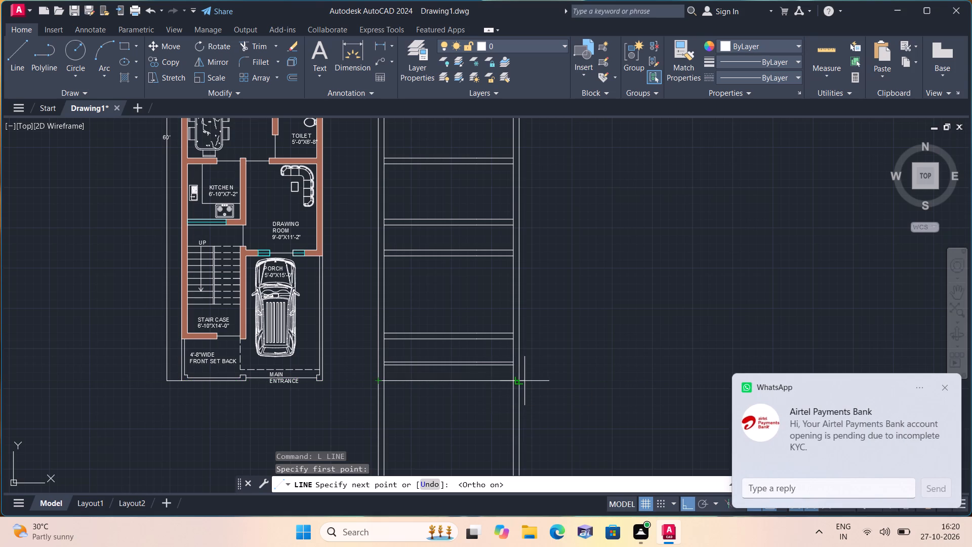
{"action": "left_click", "coordinate": [520, 381]}
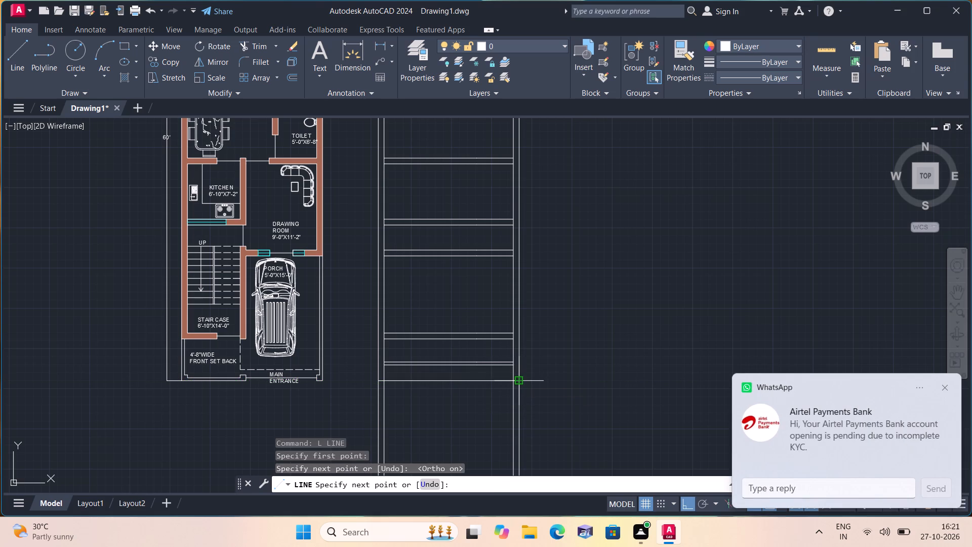
{"action": "key", "text": "space"}
Trim all the east and west wall lines extending south of the new plan's bottom boundary line.
{"action": "scroll", "coordinate": [521, 376], "scroll_direction": "down", "scroll_amount": 1}
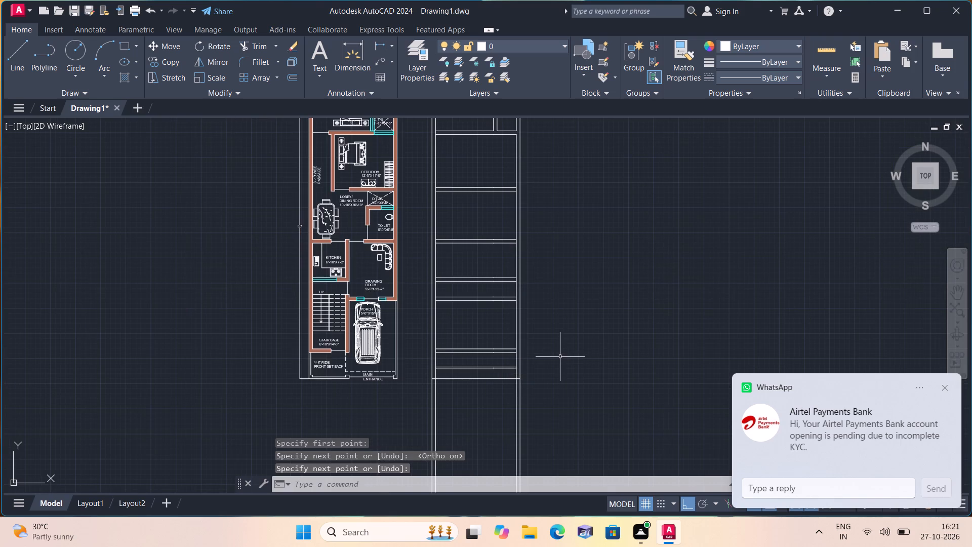
{"action": "type", "text": "trim"}
{"action": "key", "text": "space"}
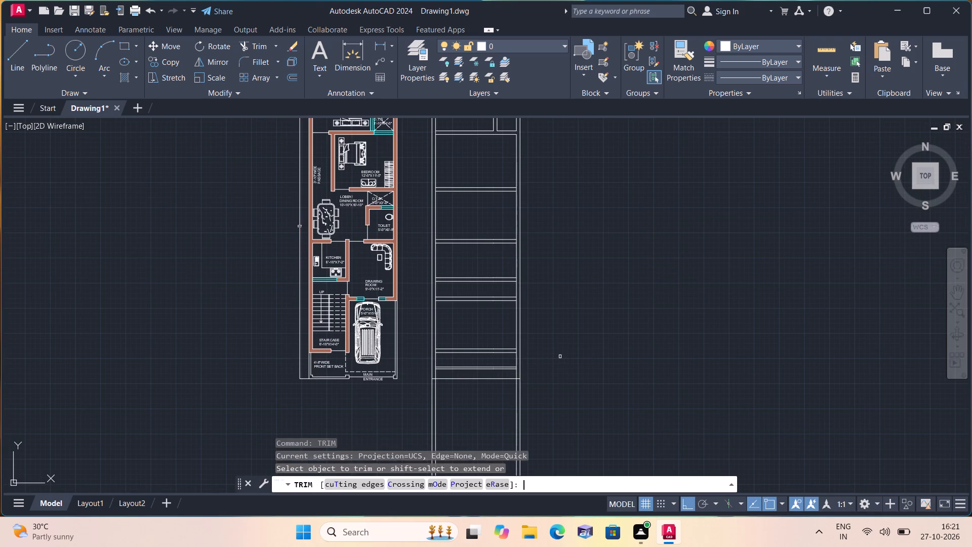
{"action": "left_click", "coordinate": [592, 385]}
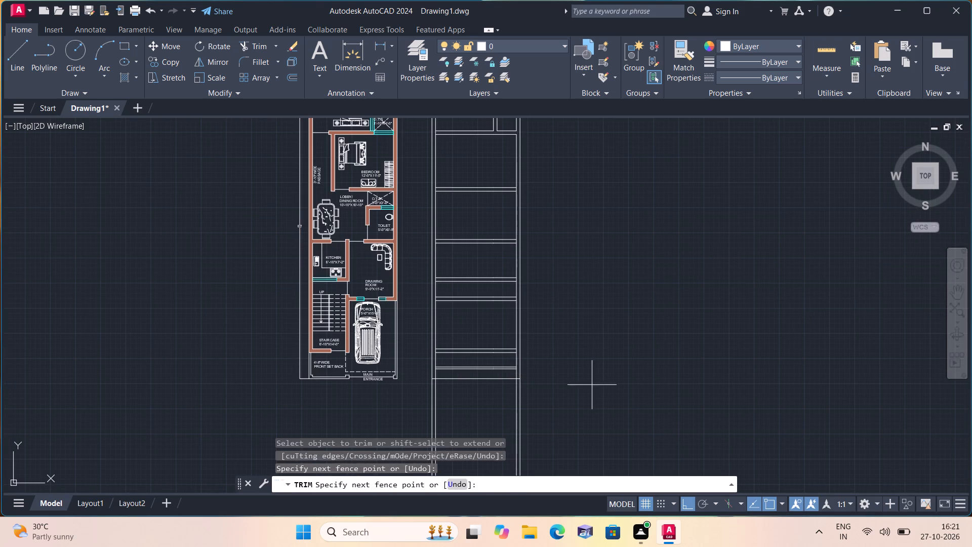
{"action": "left_click", "coordinate": [424, 394]}
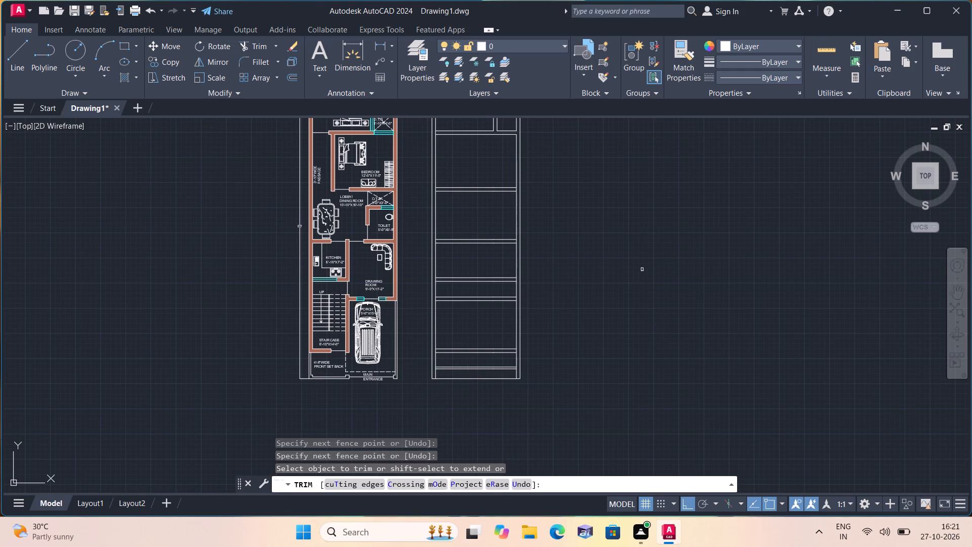
{"action": "key", "text": "space"}
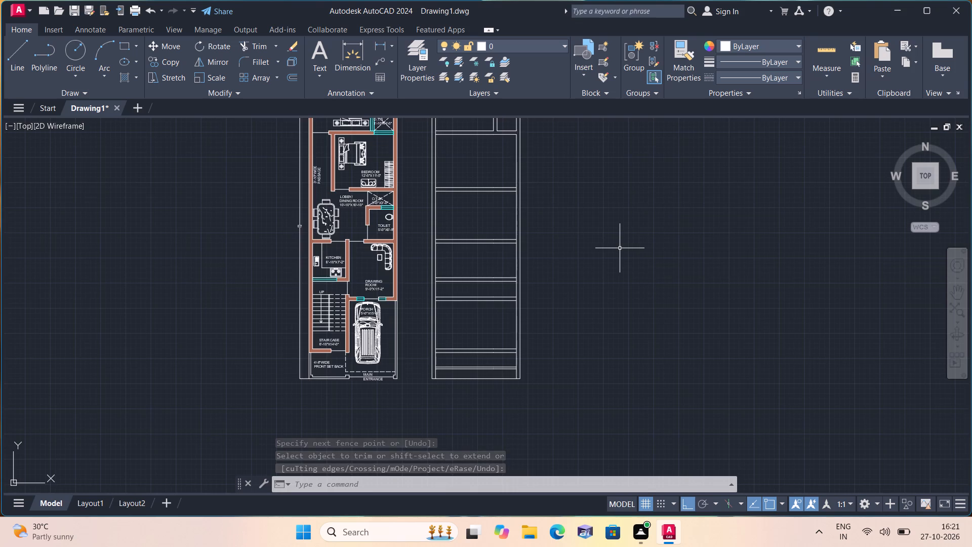
Trim the east wall's inner face line where the second, third and fourth cross walls meet it.
{"action": "scroll", "coordinate": [620, 248], "scroll_direction": "up", "scroll_amount": 1}
{"action": "scroll", "coordinate": [620, 248], "scroll_direction": "down", "scroll_amount": 2}
{"action": "middle_click_drag", "start_coordinate": [541, 226], "coordinate": [536, 287]}
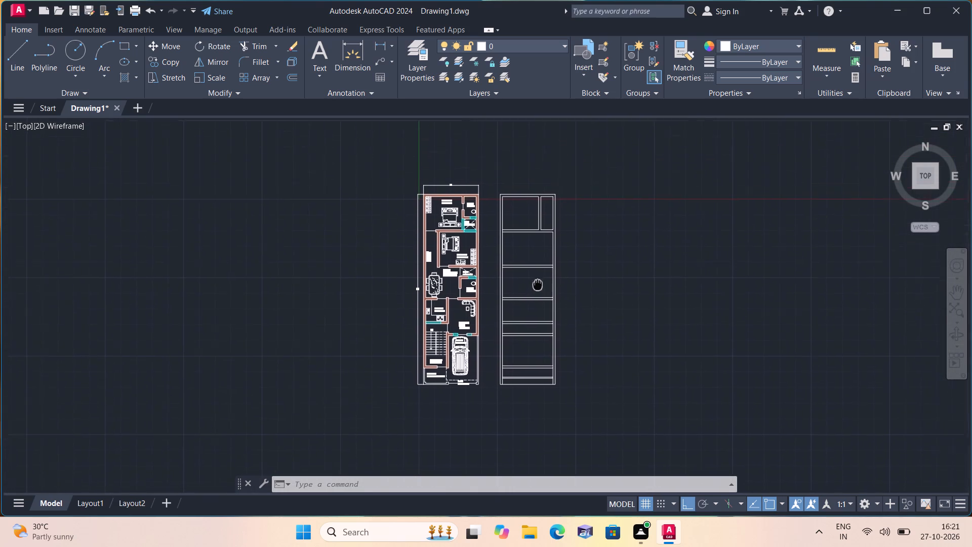
{"action": "middle_click_drag", "start_coordinate": [536, 287], "coordinate": [535, 288]}
{"action": "scroll", "coordinate": [534, 249], "scroll_direction": "up", "scroll_amount": 2}
{"action": "middle_click_drag", "start_coordinate": [529, 255], "coordinate": [499, 267]}
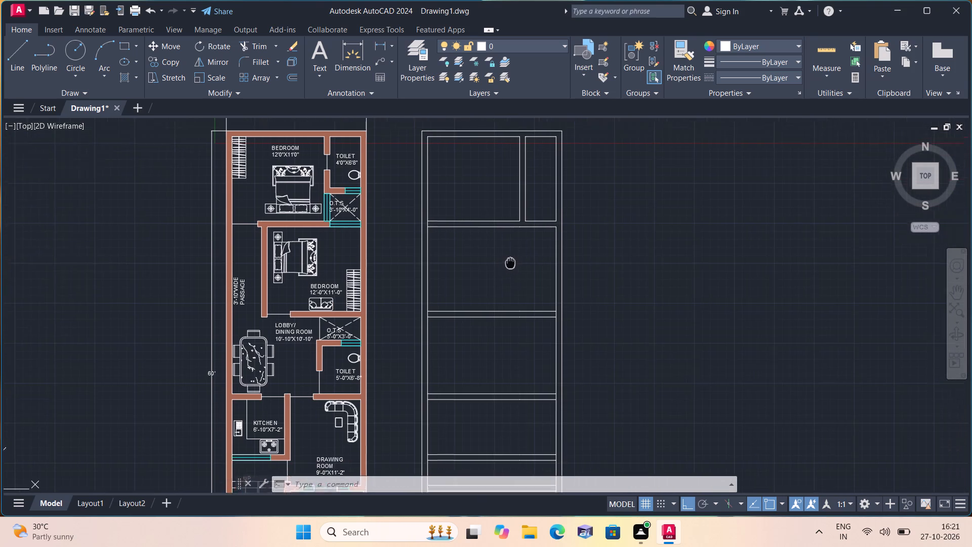
{"action": "middle_click_drag", "start_coordinate": [499, 267], "coordinate": [471, 270]}
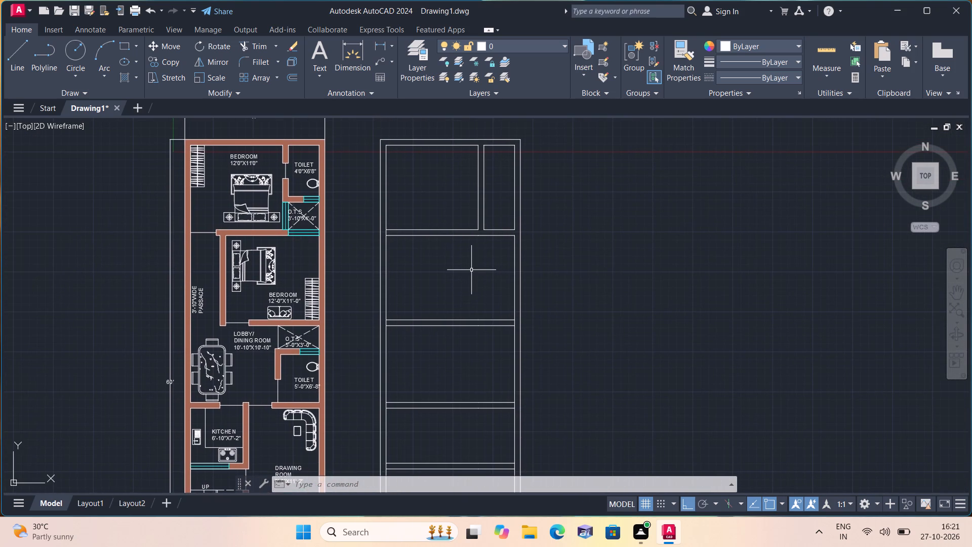
{"action": "type", "text": "trim"}
{"action": "key", "text": "space"}
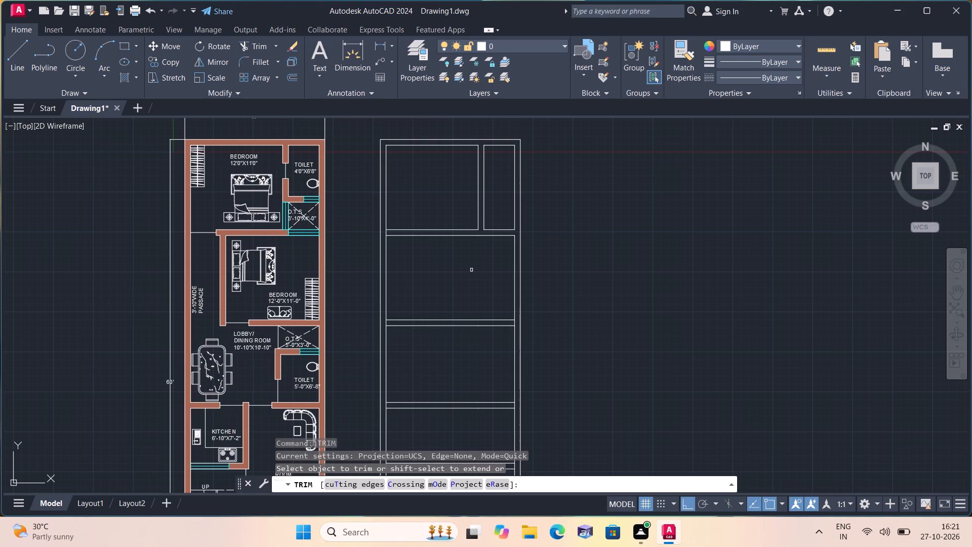
{"action": "scroll", "coordinate": [471, 270], "scroll_direction": "down", "scroll_amount": 1}
{"action": "middle_click_drag", "start_coordinate": [471, 270], "coordinate": [467, 230]}
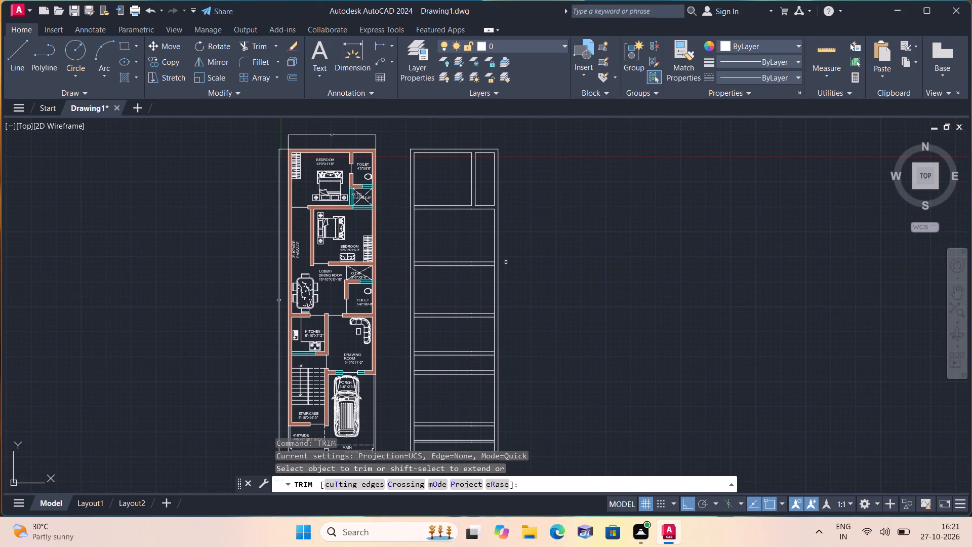
{"action": "scroll", "coordinate": [508, 264], "scroll_direction": "up", "scroll_amount": 2}
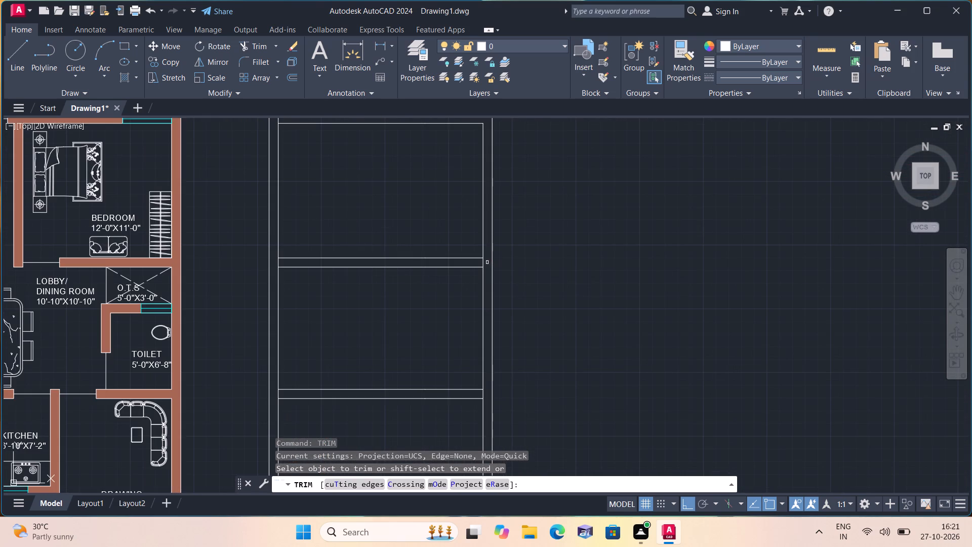
{"action": "left_click", "coordinate": [483, 263]}
{"action": "scroll", "coordinate": [487, 256], "scroll_direction": "down", "scroll_amount": 1}
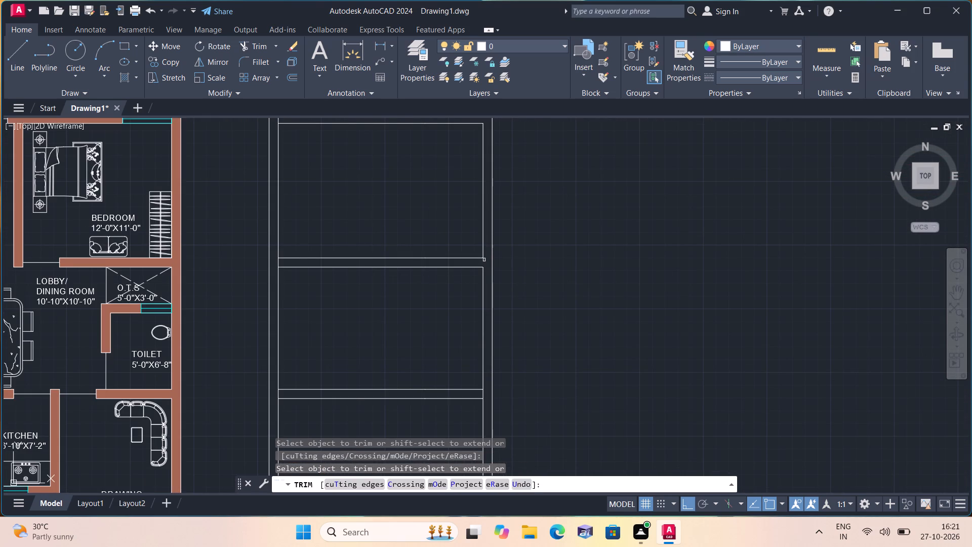
{"action": "middle_click_drag", "start_coordinate": [530, 290], "coordinate": [542, 199]}
{"action": "scroll", "coordinate": [498, 245], "scroll_direction": "up", "scroll_amount": 1}
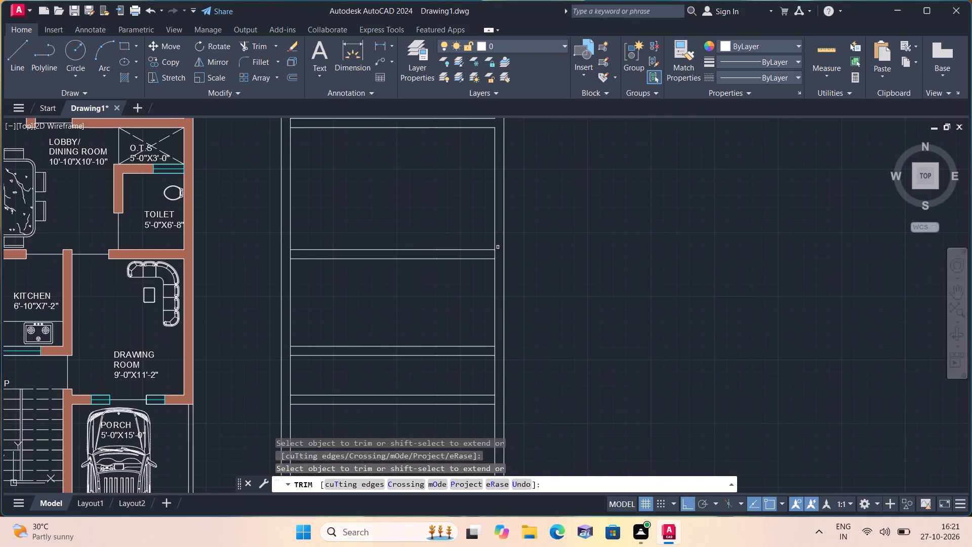
{"action": "left_click", "coordinate": [495, 255]}
{"action": "middle_click_drag", "start_coordinate": [494, 254], "coordinate": [487, 151]}
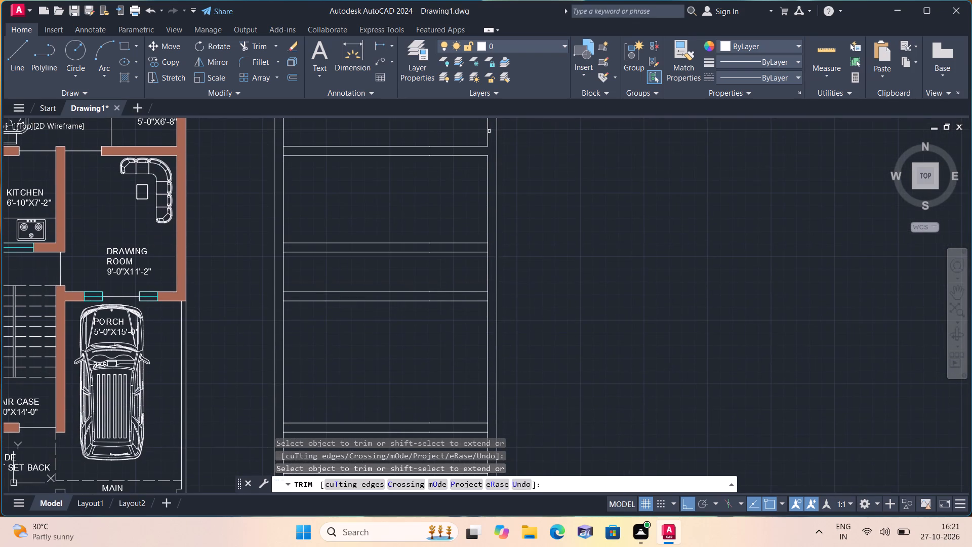
{"action": "left_click", "coordinate": [489, 247]}
{"action": "middle_click_drag", "start_coordinate": [540, 285], "coordinate": [557, 263]}
{"action": "scroll", "coordinate": [548, 276], "scroll_direction": "down", "scroll_amount": 1}
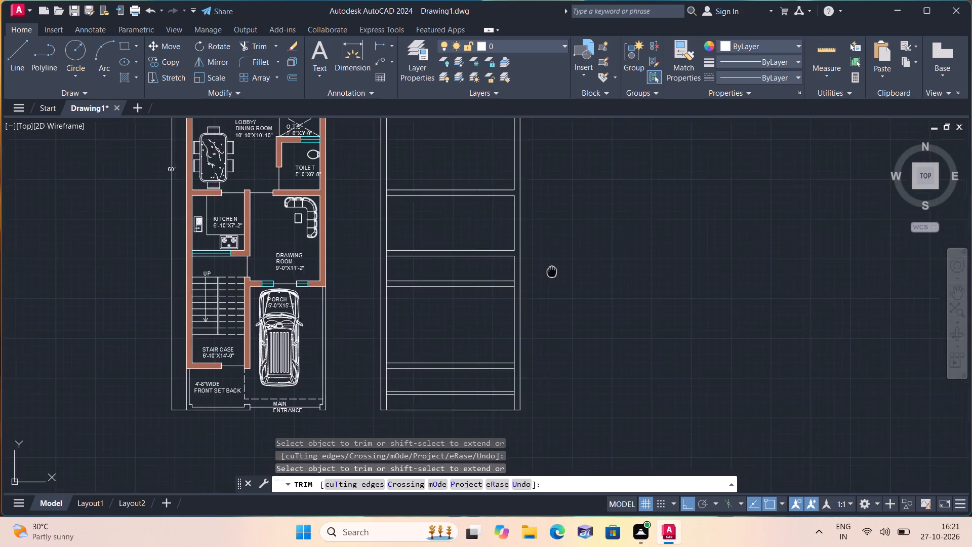
{"action": "middle_click_drag", "start_coordinate": [557, 263], "coordinate": [559, 260]}
{"action": "scroll", "coordinate": [559, 260], "scroll_direction": "down", "scroll_amount": 1}
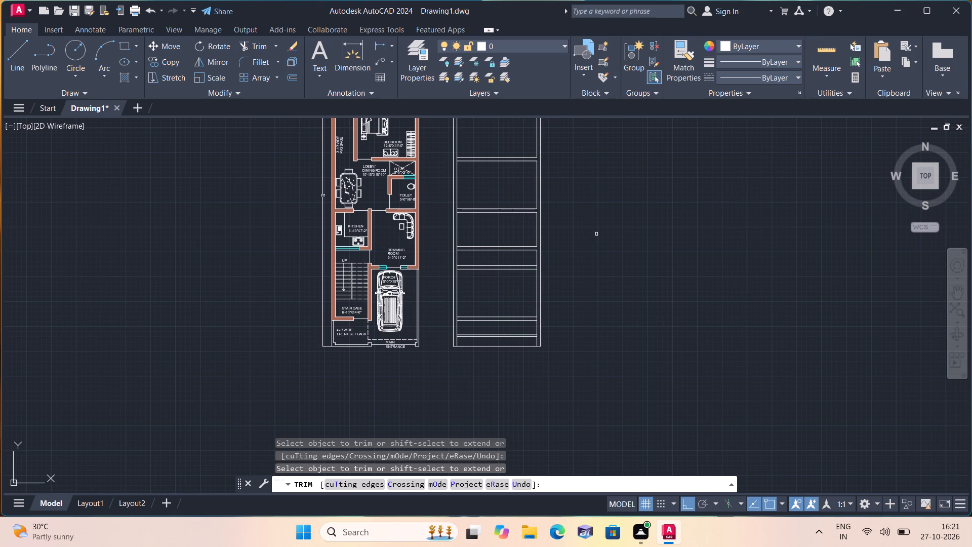
{"action": "key", "text": "space"}
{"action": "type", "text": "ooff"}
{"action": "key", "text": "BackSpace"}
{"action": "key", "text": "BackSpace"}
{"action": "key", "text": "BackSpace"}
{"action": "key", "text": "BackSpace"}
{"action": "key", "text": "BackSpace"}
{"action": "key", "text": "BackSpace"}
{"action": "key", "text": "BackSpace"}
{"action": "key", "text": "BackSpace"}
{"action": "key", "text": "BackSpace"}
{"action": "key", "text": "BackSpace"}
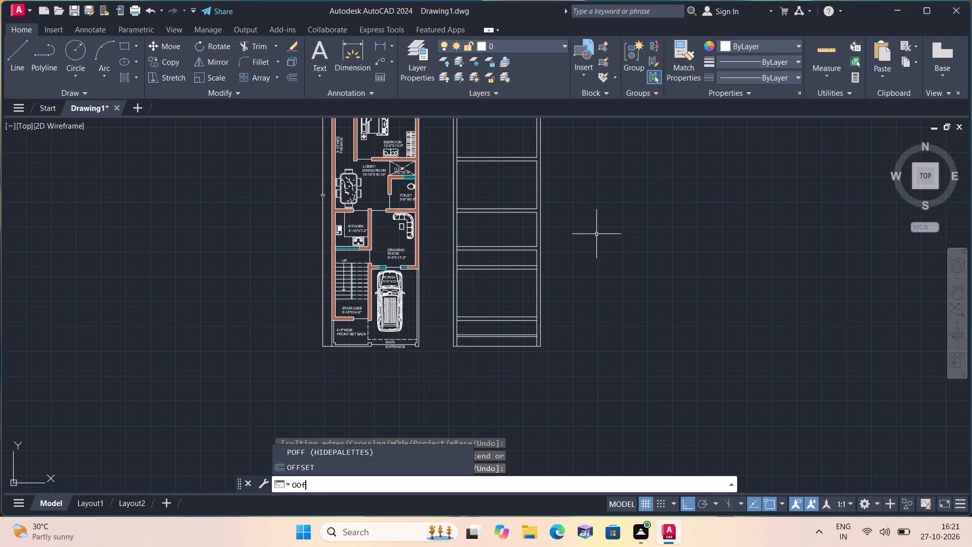
Offset the north wall's inner line in the narrow northeast room 6'5" south.
{"action": "key", "text": "o"}
{"action": "type", "text": "ff"}
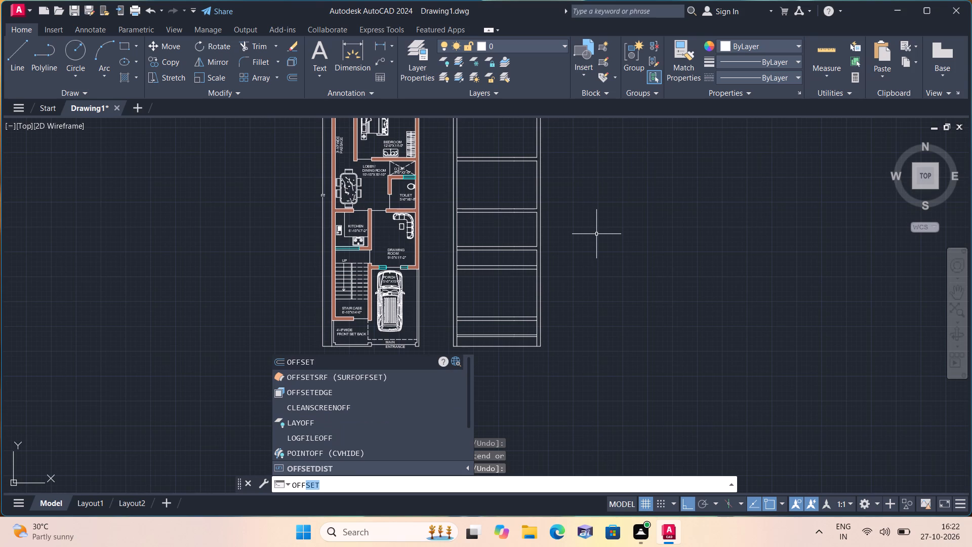
{"action": "key", "text": "space"}
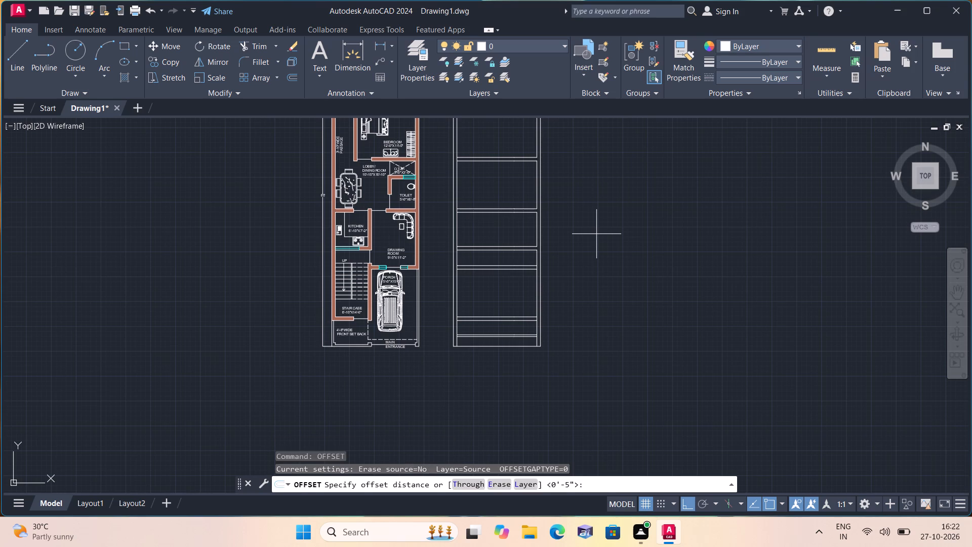
{"action": "type", "text": "6'"}
{"action": "type", "text": "5\""}
{"action": "key", "text": "space"}
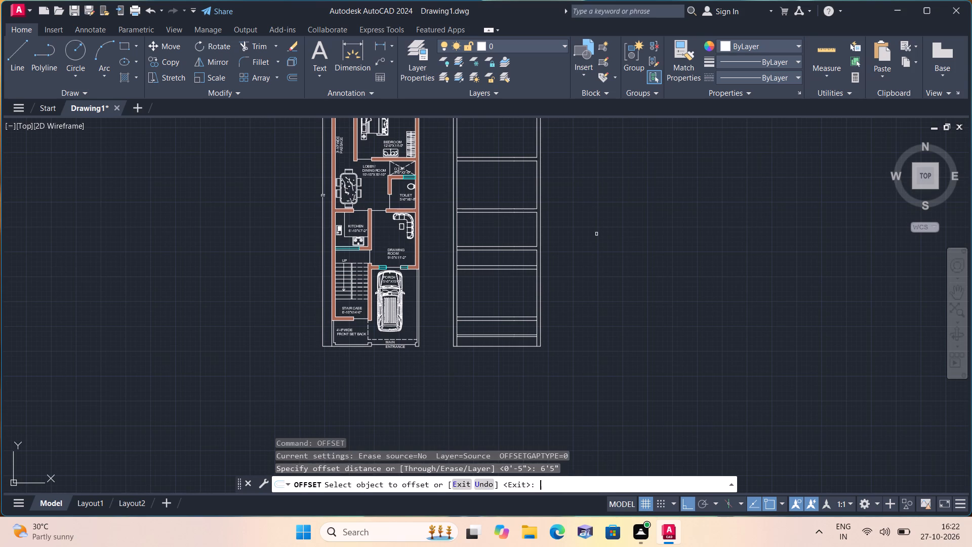
{"action": "middle_click_drag", "start_coordinate": [532, 190], "coordinate": [532, 237]}
{"action": "middle_click_drag", "start_coordinate": [532, 237], "coordinate": [529, 300]}
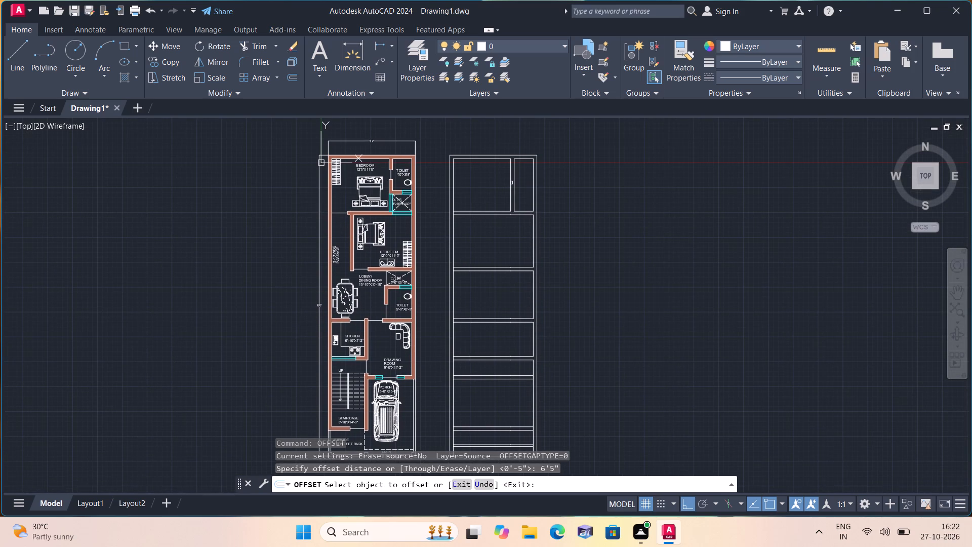
{"action": "scroll", "coordinate": [511, 183], "scroll_direction": "up", "scroll_amount": 1}
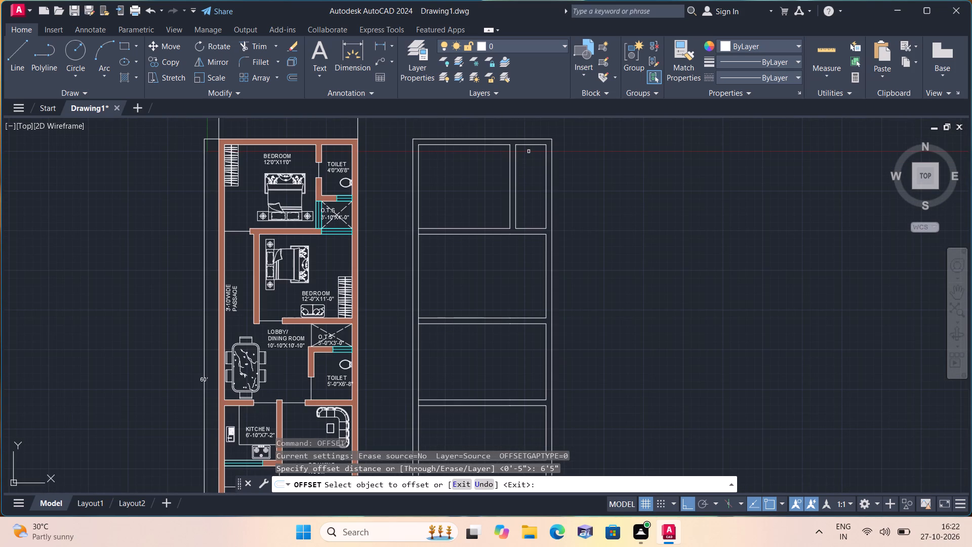
{"action": "left_click", "coordinate": [534, 144]}
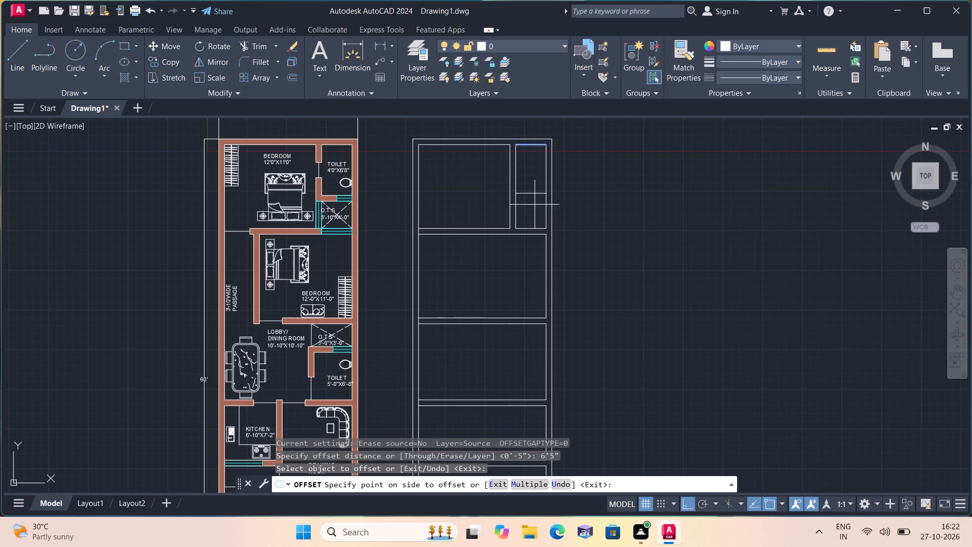
{"action": "left_click", "coordinate": [535, 205]}
{"action": "key", "text": "space"}
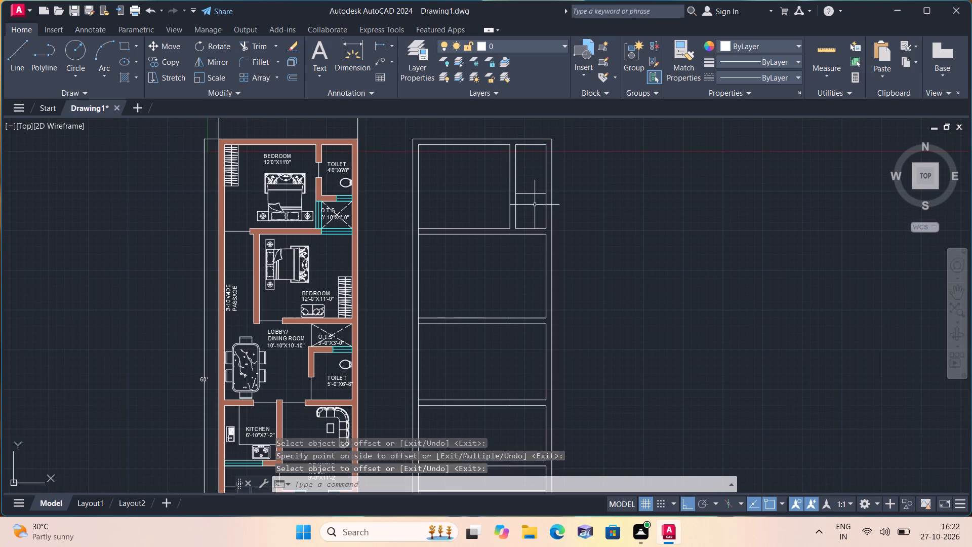
Offset the new line in the northeast room 9" south to form a cross wall.
{"action": "key", "text": "space"}
{"action": "key", "text": "9"}
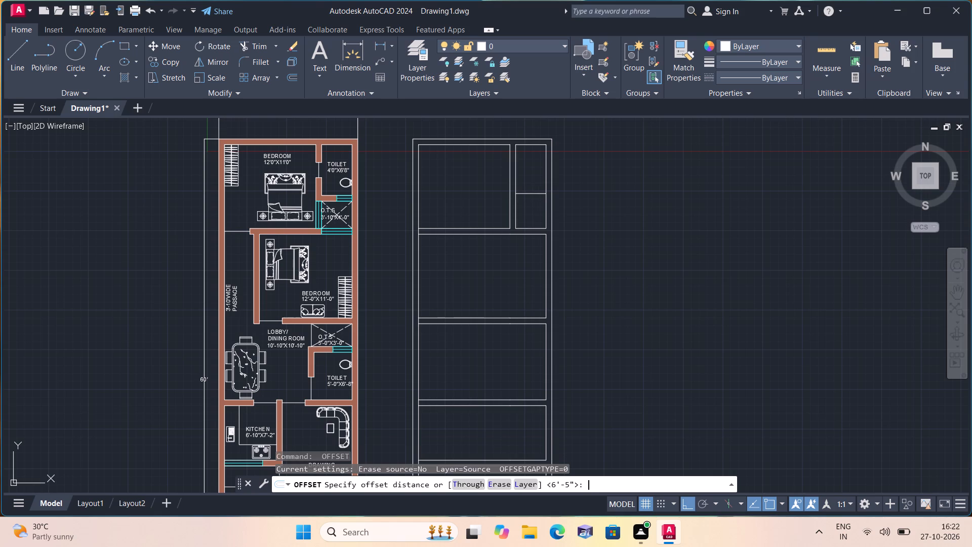
{"action": "key", "text": "apostrophe"}
{"action": "key", "text": "BackSpace"}
{"action": "type", "text": "\""}
{"action": "key", "text": "space"}
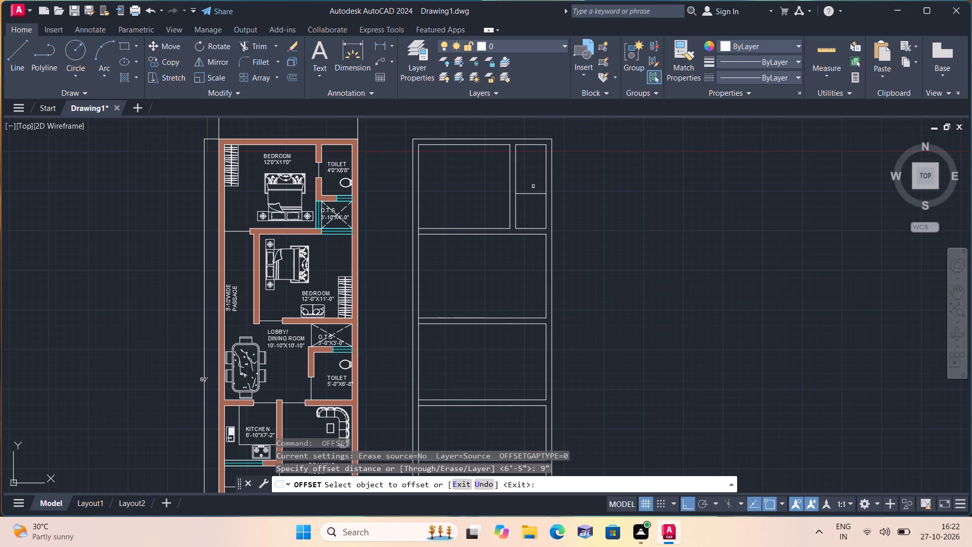
{"action": "left_click", "coordinate": [533, 192]}
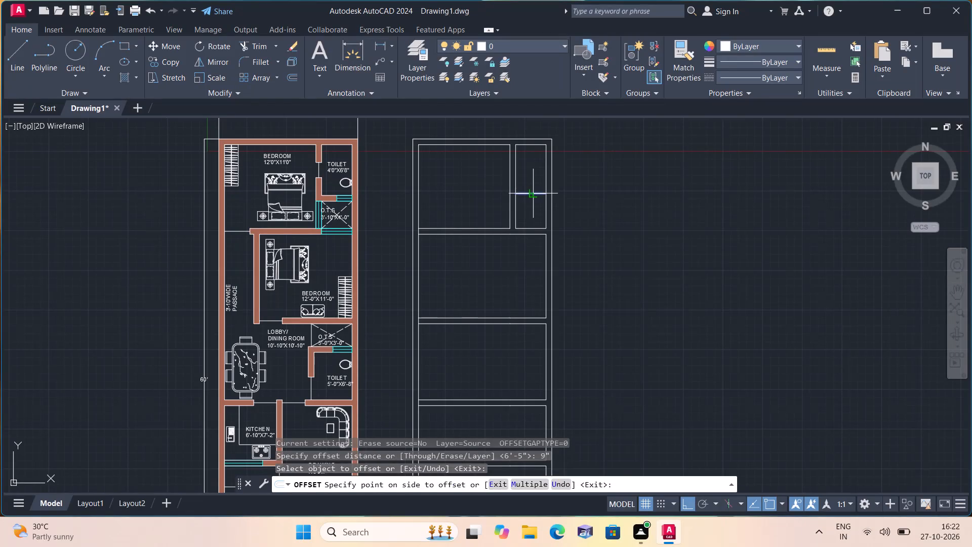
{"action": "left_click", "coordinate": [533, 206]}
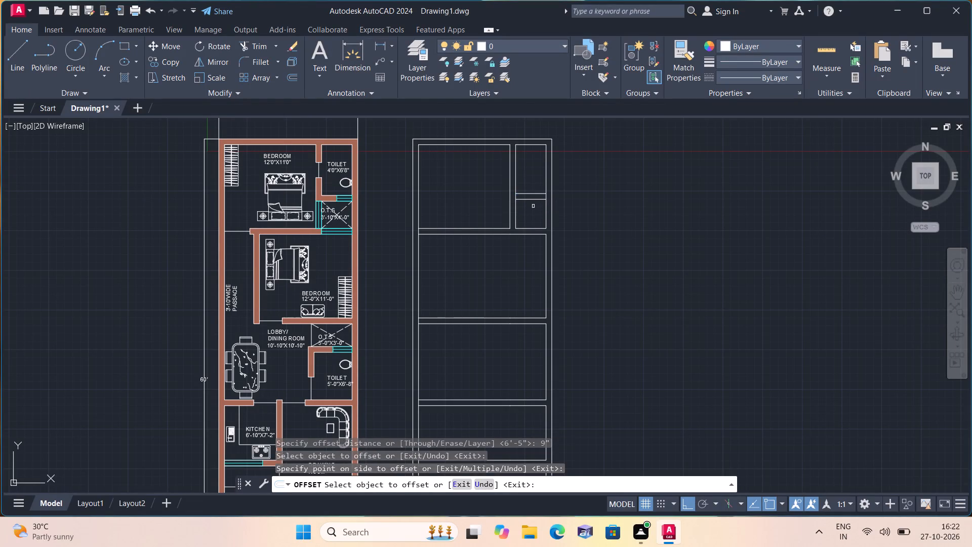
{"action": "key", "text": "space"}
Extend the lower line of the new 9" cross wall west to the partition's west face.
{"action": "type", "text": "exte"}
{"action": "key", "text": "space"}
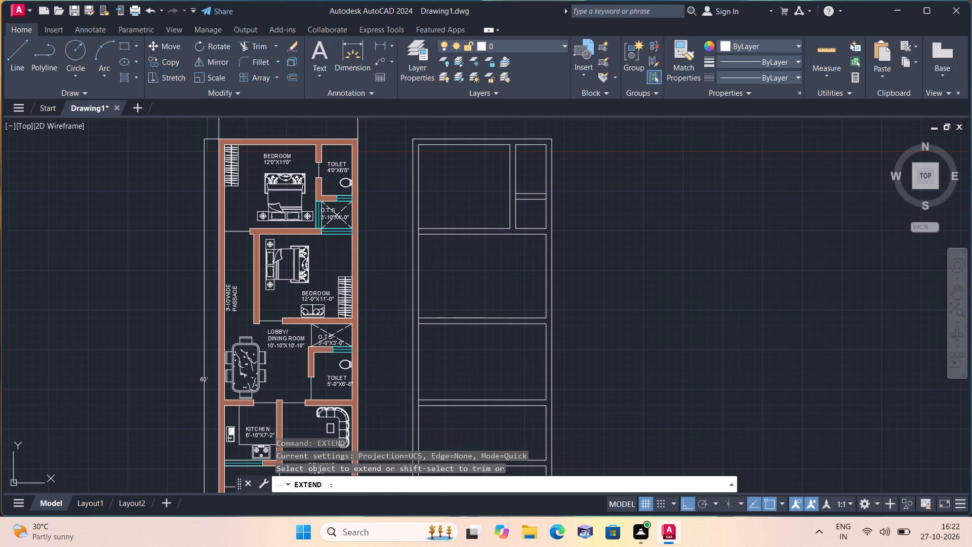
{"action": "scroll", "coordinate": [523, 198], "scroll_direction": "up", "scroll_amount": 1}
{"action": "left_click", "coordinate": [521, 202]}
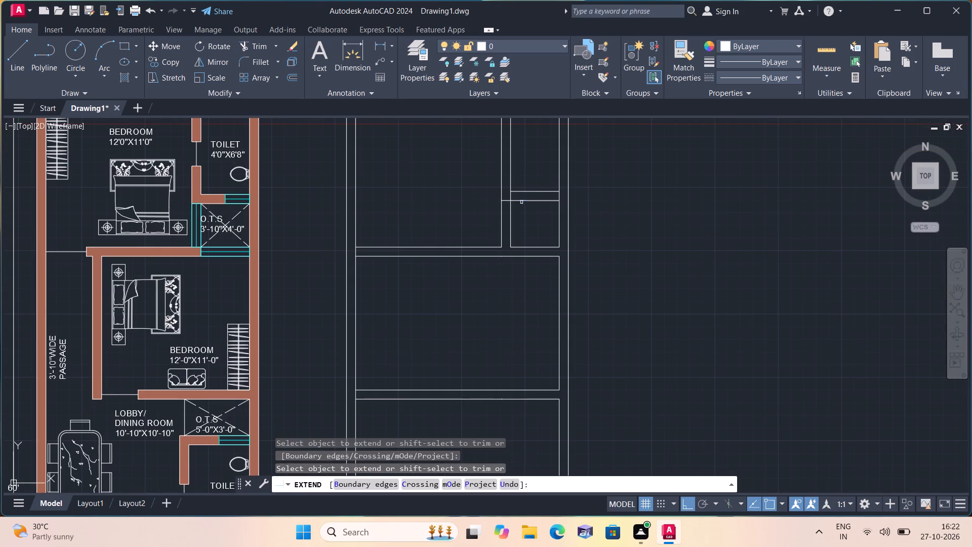
{"action": "key", "text": "space"}
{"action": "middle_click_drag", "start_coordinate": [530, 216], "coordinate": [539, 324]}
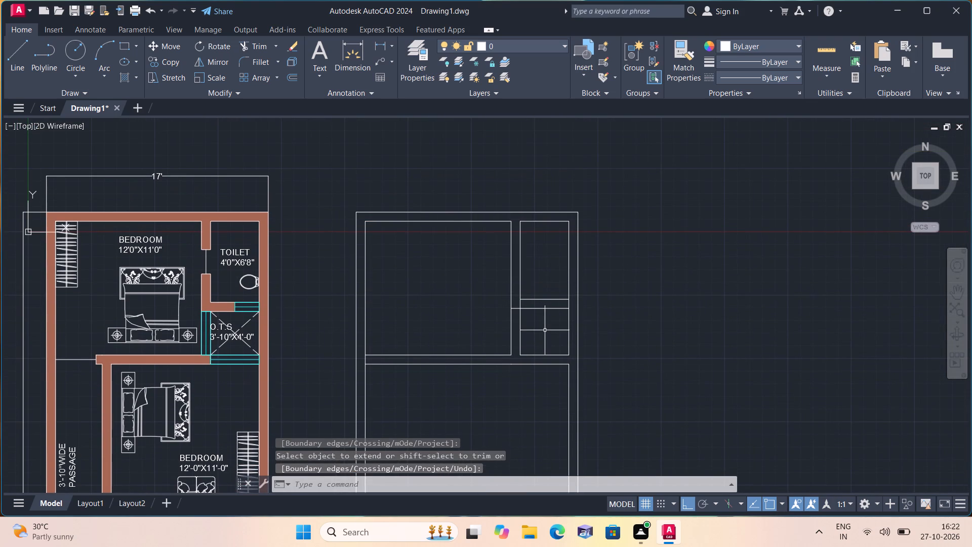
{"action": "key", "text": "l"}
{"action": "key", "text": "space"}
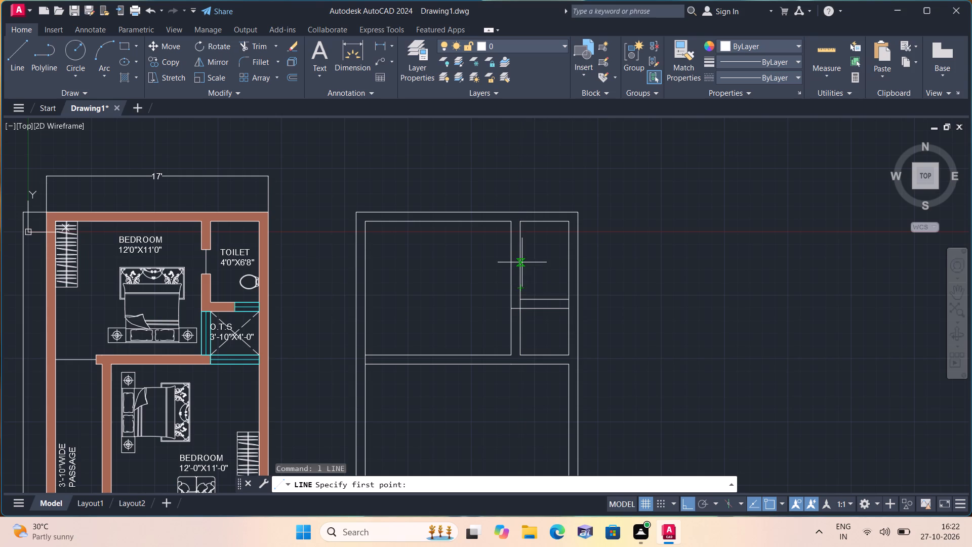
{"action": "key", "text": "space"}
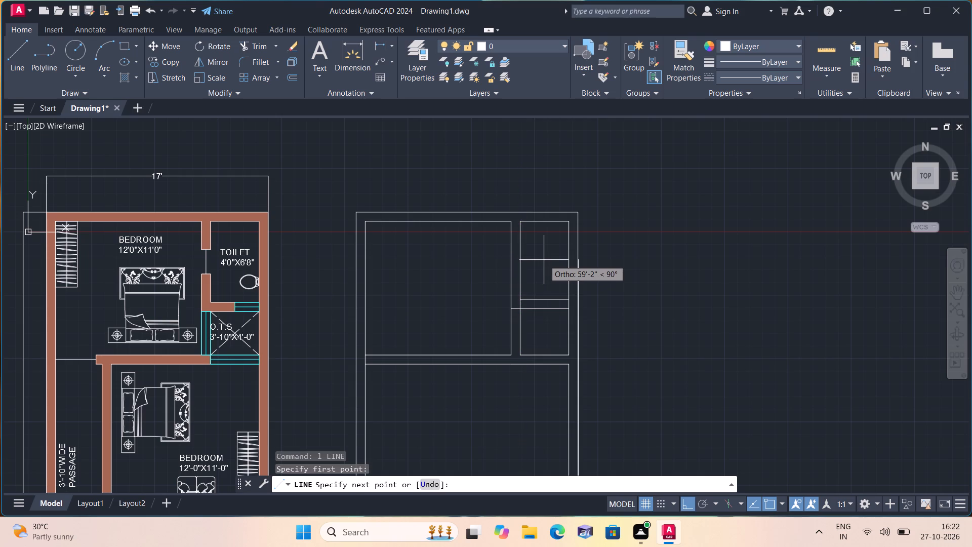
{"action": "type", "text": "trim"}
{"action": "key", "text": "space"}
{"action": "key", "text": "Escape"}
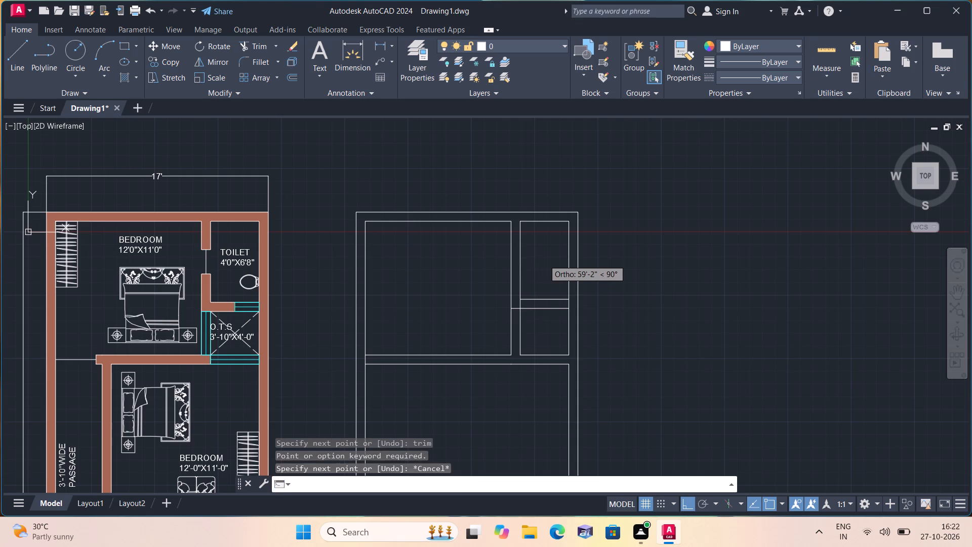
Trim the partition's east face line between the two lines of the new cross wall.
{"action": "type", "text": "trim"}
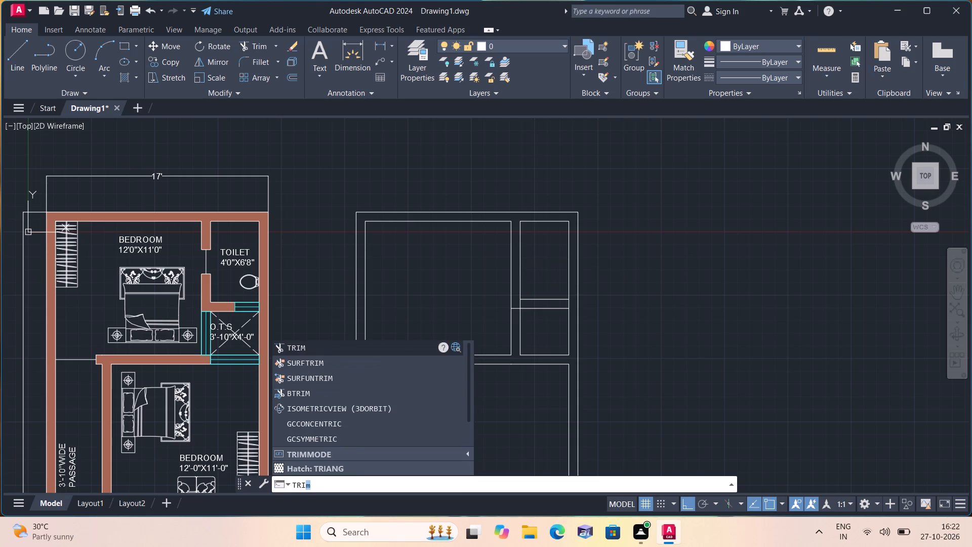
{"action": "key", "text": "space"}
{"action": "scroll", "coordinate": [530, 306], "scroll_direction": "up", "scroll_amount": 1}
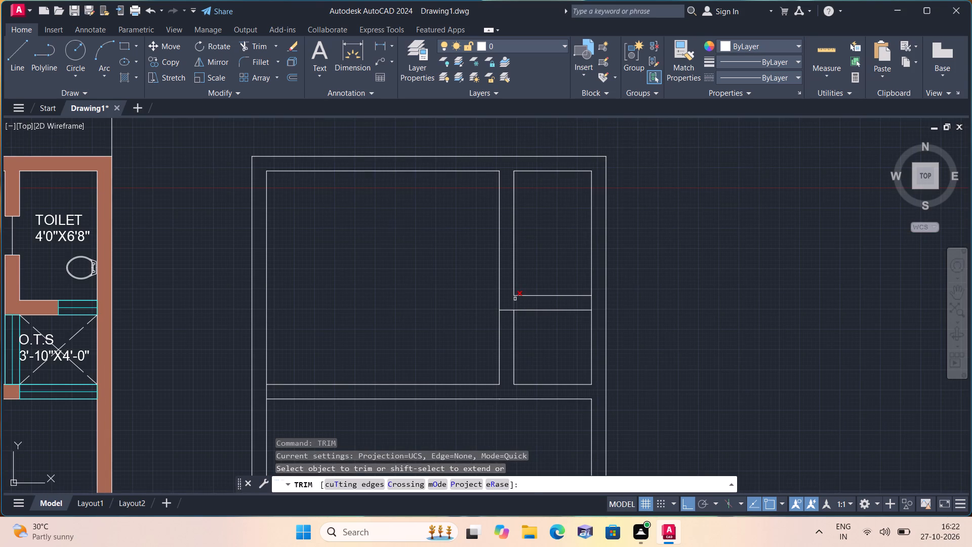
{"action": "left_click", "coordinate": [515, 299]}
{"action": "key", "text": "space"}
Draw a line across the partition from the northeast room's west side midpoint, continuing 1'6" north and back across to form the upper door jamb.
{"action": "type", "text": "l"}
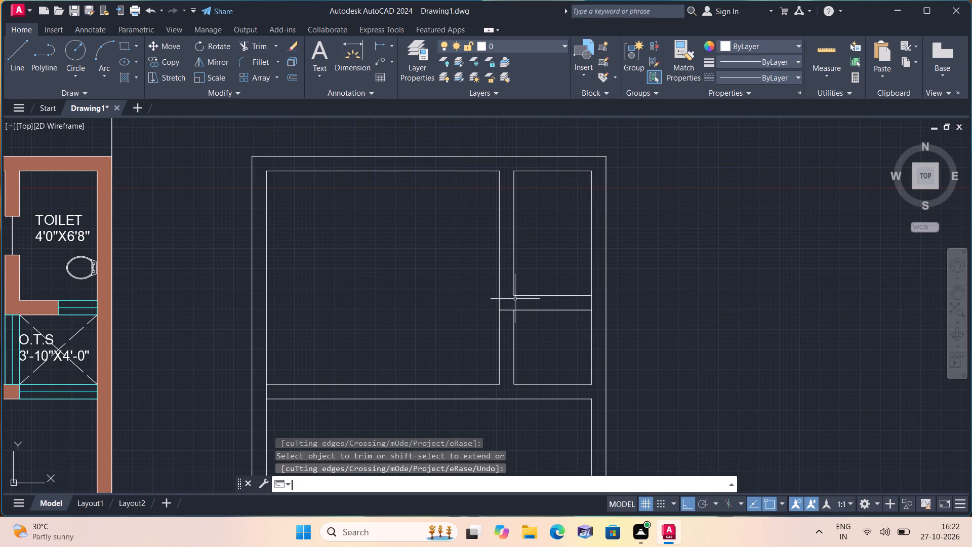
{"action": "key", "text": "space"}
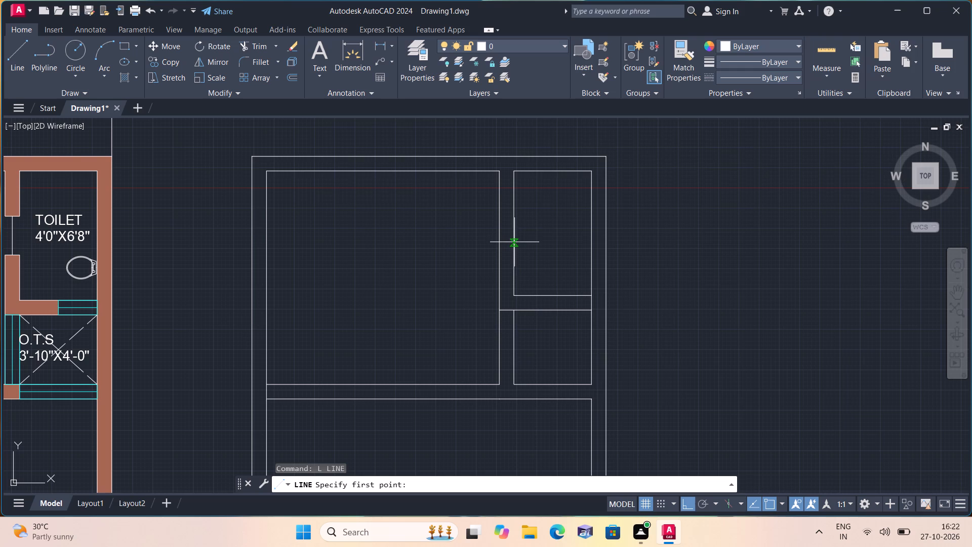
{"action": "left_click", "coordinate": [512, 236]}
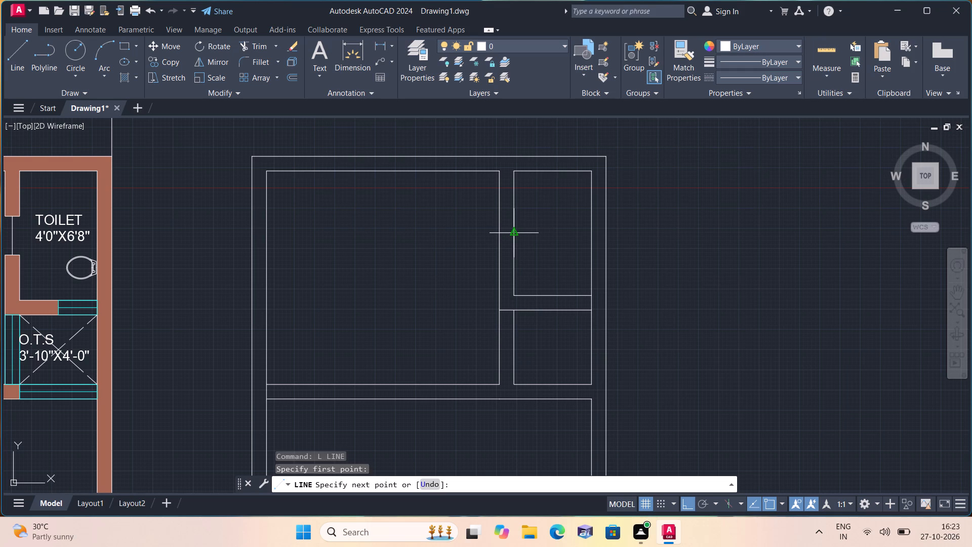
{"action": "left_click", "coordinate": [497, 234]}
{"action": "type", "text": "1'"}
{"action": "key", "text": "6"}
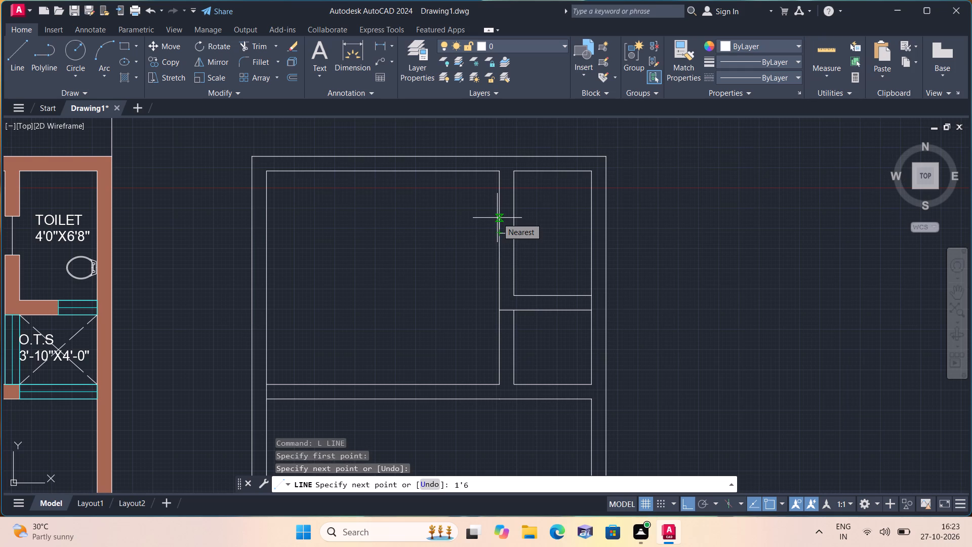
{"action": "key", "text": "shift+quotedbl"}
{"action": "key", "text": "space"}
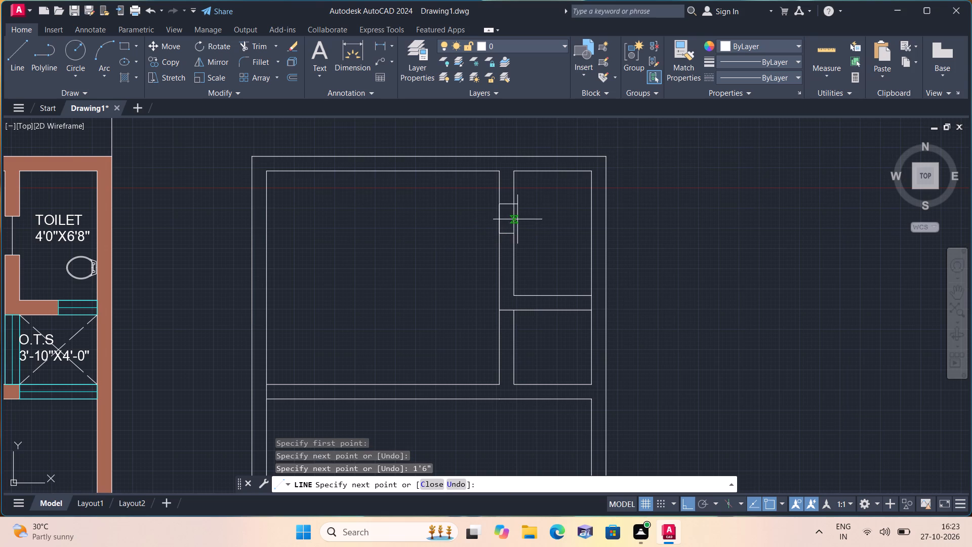
{"action": "left_click", "coordinate": [517, 204]}
{"action": "key", "text": "space"}
Draw a line from the same midpoint 1'6" south along the partition's east face and across to its west face for the lower jamb.
{"action": "key", "text": "space"}
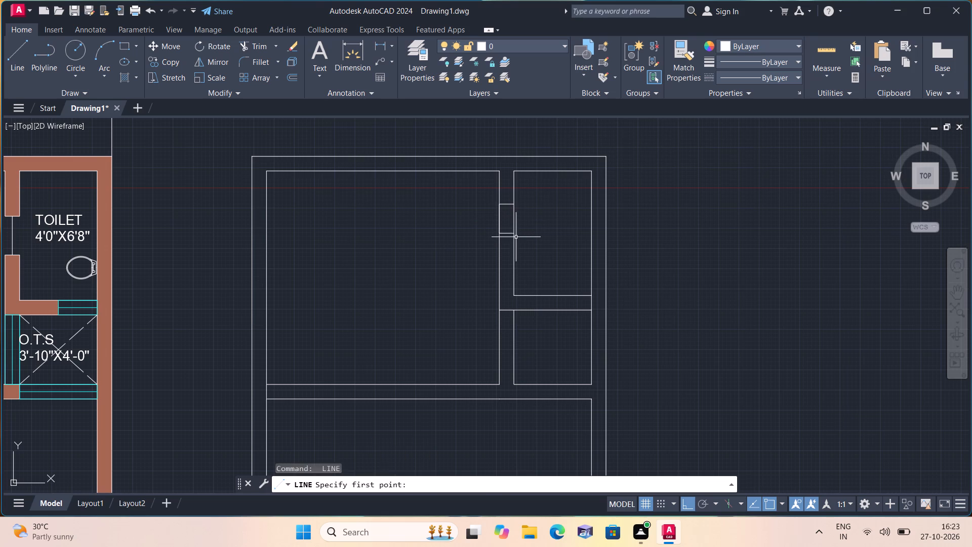
{"action": "left_click", "coordinate": [514, 235]}
{"action": "type", "text": "1'6"}
{"action": "key", "text": "shift+quotedbl"}
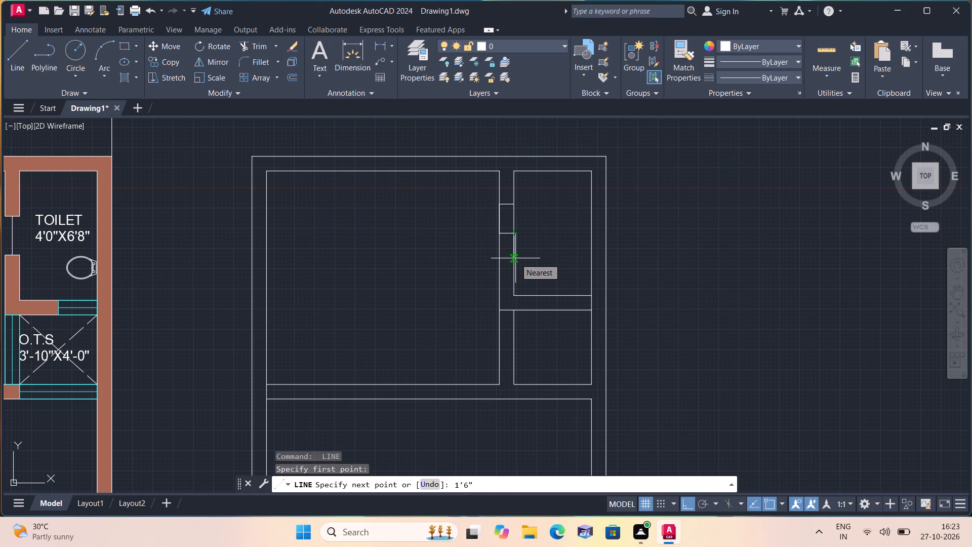
{"action": "key", "text": "space"}
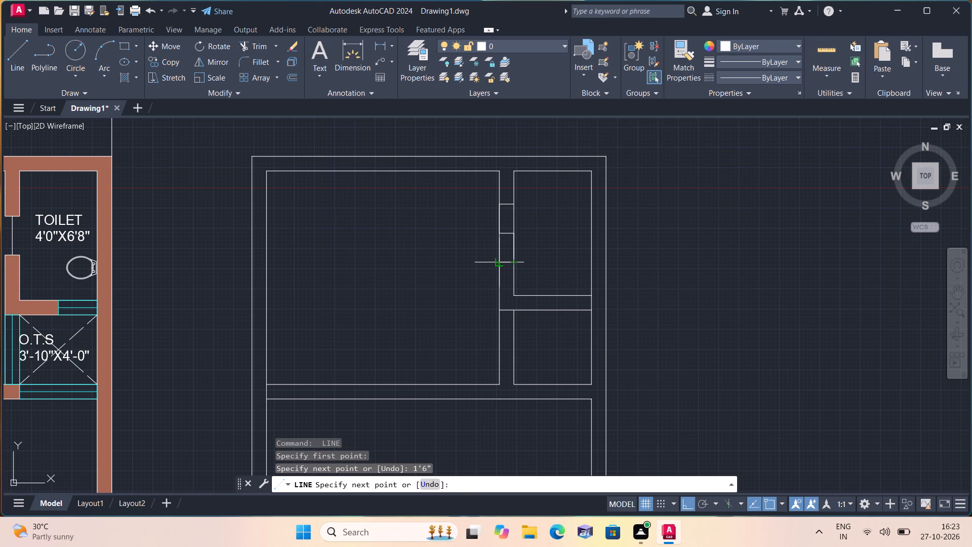
{"action": "left_click", "coordinate": [502, 262]}
{"action": "key", "text": "space"}
Trim both partition face lines between the two jambs and remove the middle cross line to open the doorway.
{"action": "type", "text": "trim"}
{"action": "key", "text": "space"}
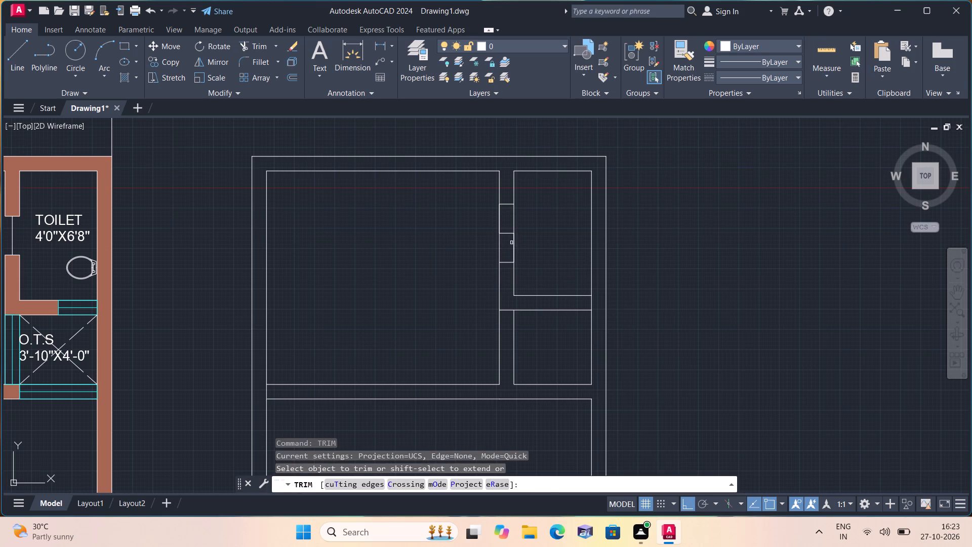
{"action": "left_click_drag", "start_coordinate": [462, 219], "coordinate": [520, 242]}
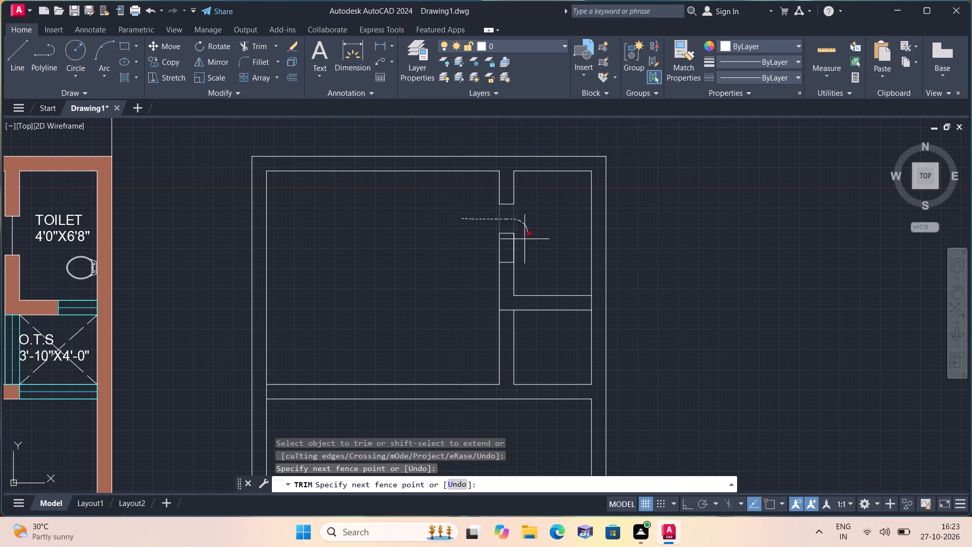
{"action": "left_click_drag", "start_coordinate": [520, 242], "coordinate": [474, 249]}
{"action": "left_click_drag", "start_coordinate": [492, 236], "coordinate": [518, 229]}
{"action": "left_click_drag", "start_coordinate": [518, 229], "coordinate": [518, 227]}
{"action": "key", "text": "space"}
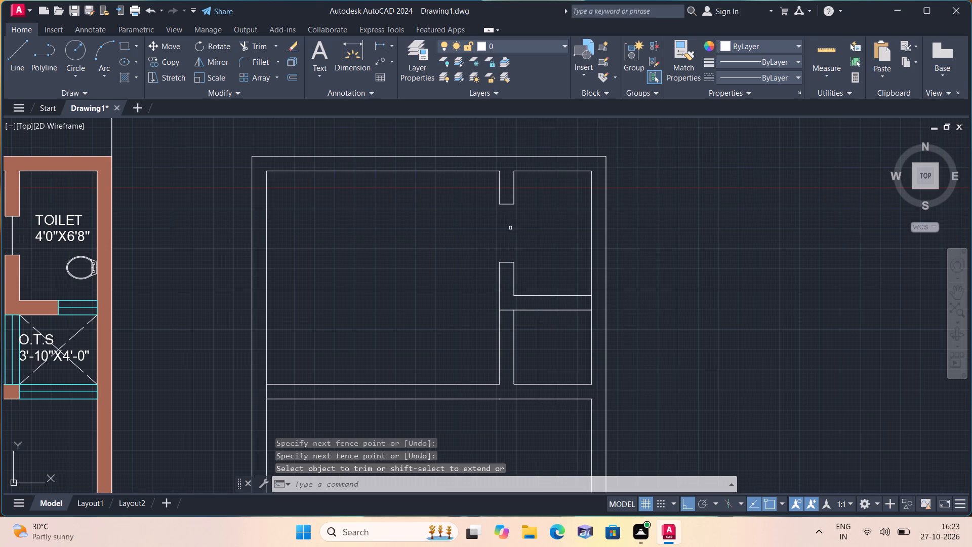
{"action": "scroll", "coordinate": [503, 231], "scroll_direction": "down", "scroll_amount": 1}
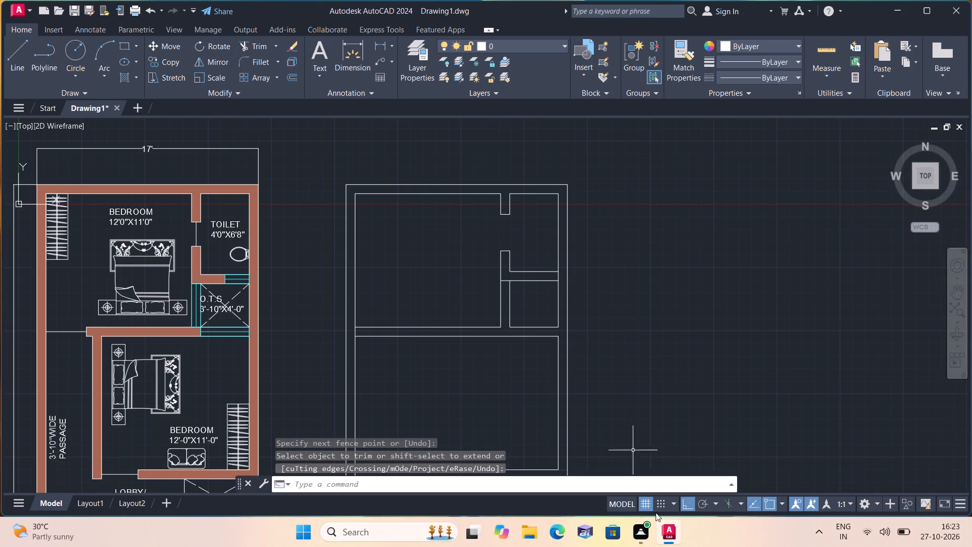
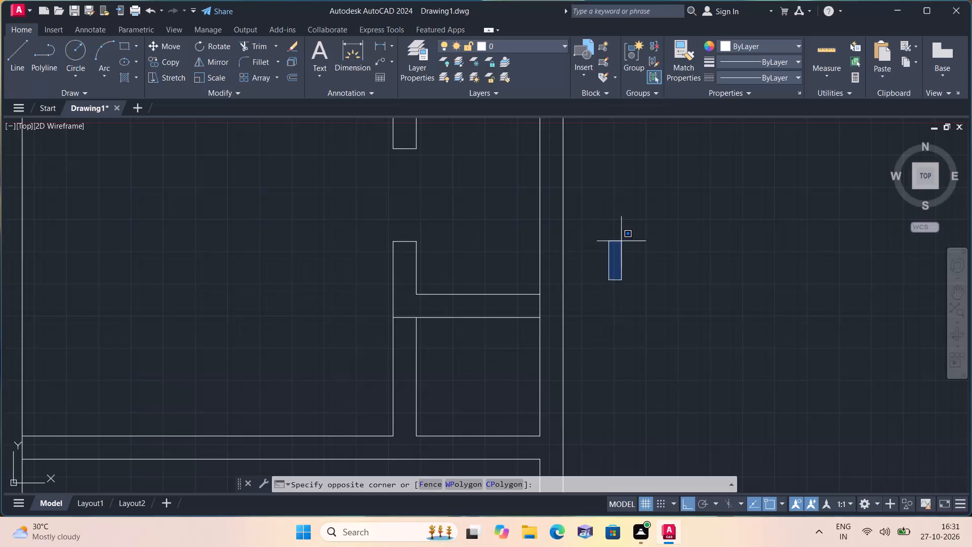
Compare the new plan's northeast rooms with the toilet and O.T.S. area of the finished plan.
{"action": "left_click", "coordinate": [622, 240]}
{"action": "scroll", "coordinate": [641, 290], "scroll_direction": "down", "scroll_amount": 2}
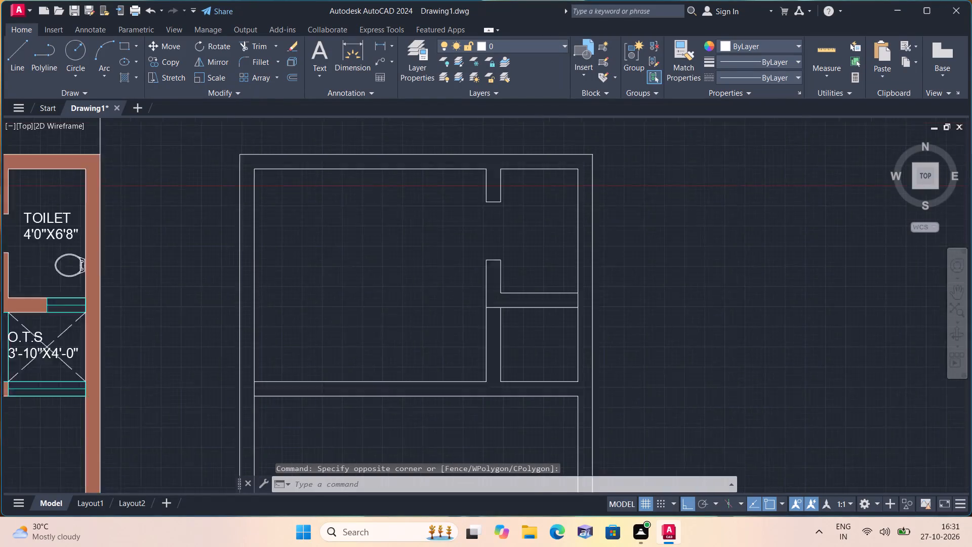
{"action": "scroll", "coordinate": [631, 292], "scroll_direction": "down", "scroll_amount": 1}
{"action": "middle_click_drag", "start_coordinate": [526, 262], "coordinate": [553, 313]}
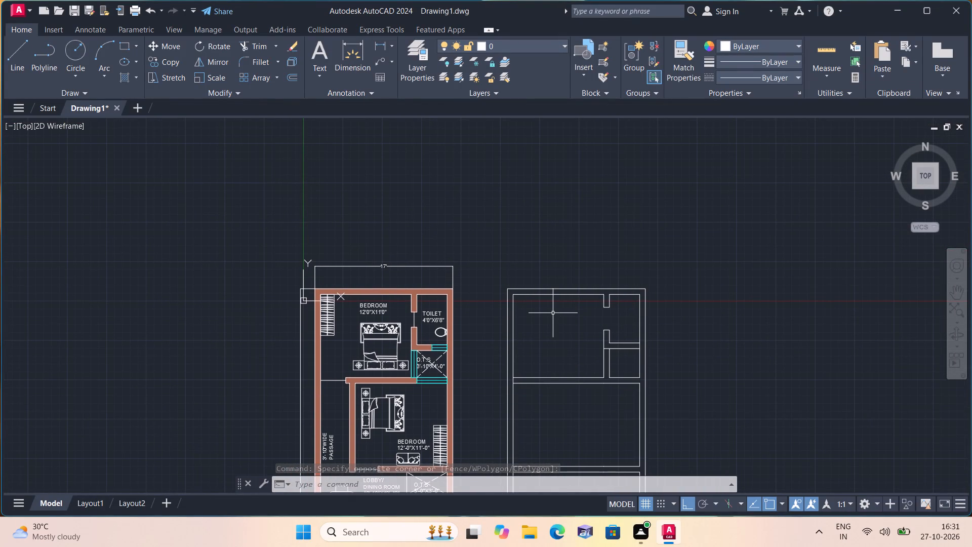
{"action": "scroll", "coordinate": [553, 313], "scroll_direction": "down", "scroll_amount": 1}
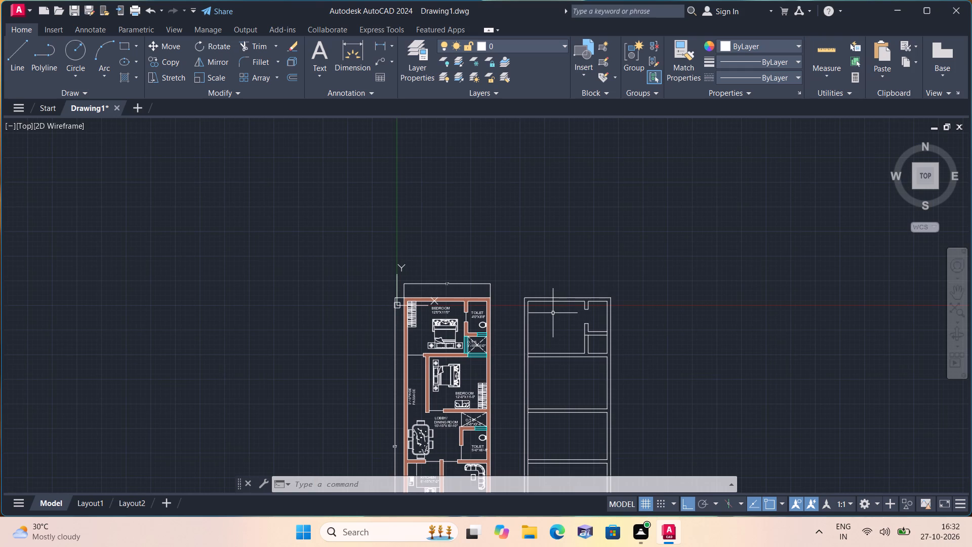
{"action": "scroll", "coordinate": [571, 317], "scroll_direction": "up", "scroll_amount": 2}
{"action": "middle_click_drag", "start_coordinate": [593, 344], "coordinate": [536, 264]}
{"action": "scroll", "coordinate": [586, 341], "scroll_direction": "down", "scroll_amount": 1}
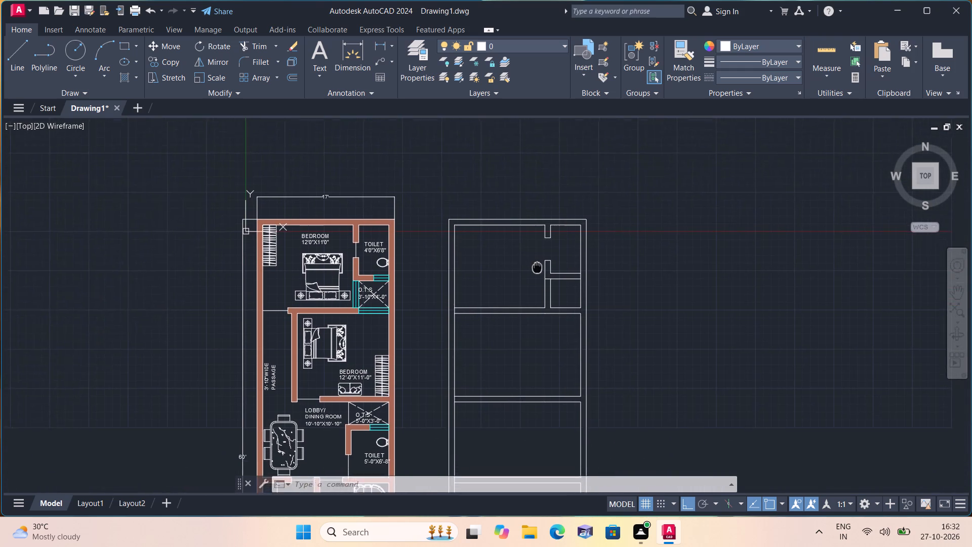
{"action": "middle_click_drag", "start_coordinate": [536, 264], "coordinate": [532, 257]}
{"action": "scroll", "coordinate": [522, 263], "scroll_direction": "up", "scroll_amount": 1}
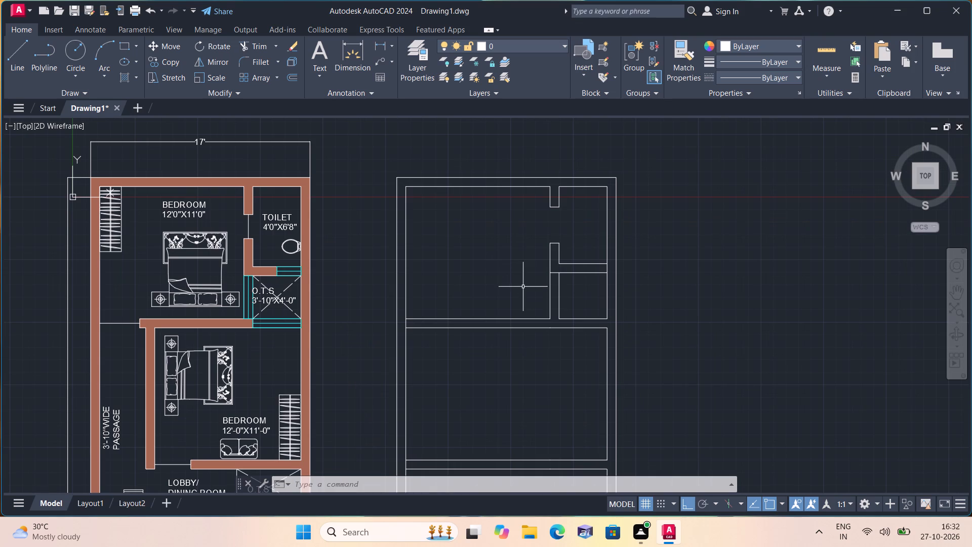
{"action": "scroll", "coordinate": [581, 241], "scroll_direction": "up", "scroll_amount": 1}
On Layer1, draw a window outline over the east half of the cross wall, with a center line along its length.
{"action": "middle_click_drag", "start_coordinate": [560, 231], "coordinate": [510, 260]}
{"action": "scroll", "coordinate": [513, 288], "scroll_direction": "up", "scroll_amount": 1}
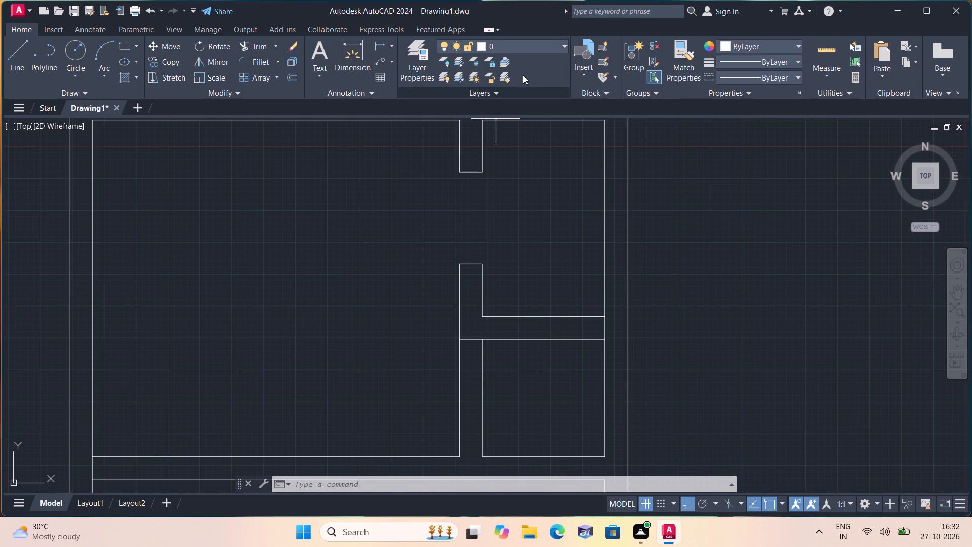
{"action": "left_click", "coordinate": [516, 48]}
{"action": "left_click", "coordinate": [511, 108]}
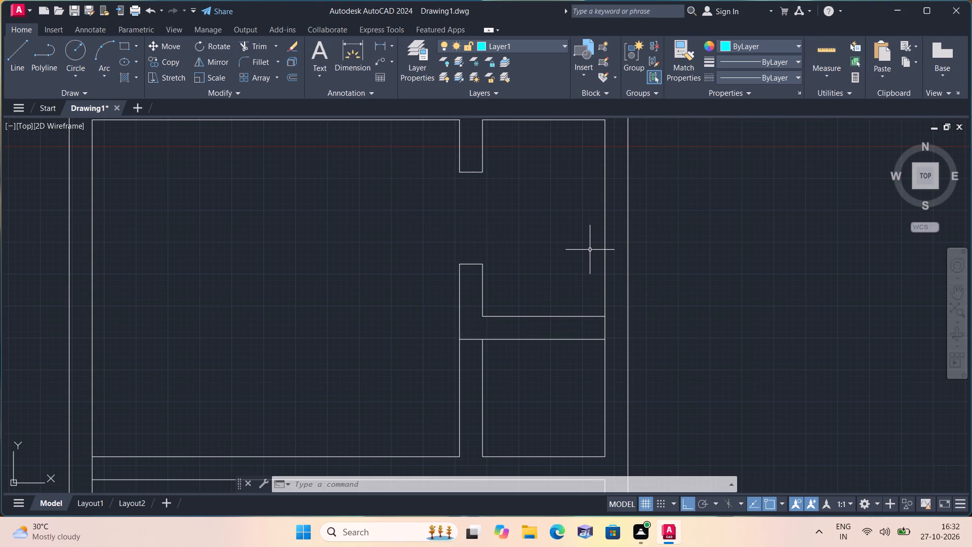
{"action": "key", "text": "l"}
{"action": "key", "text": "space"}
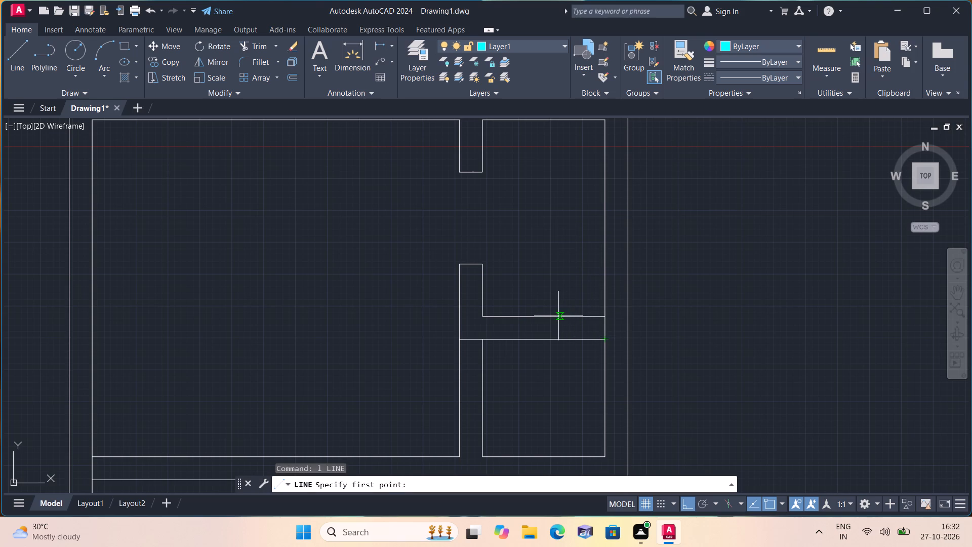
{"action": "left_click_drag", "start_coordinate": [542, 315], "coordinate": [543, 321]}
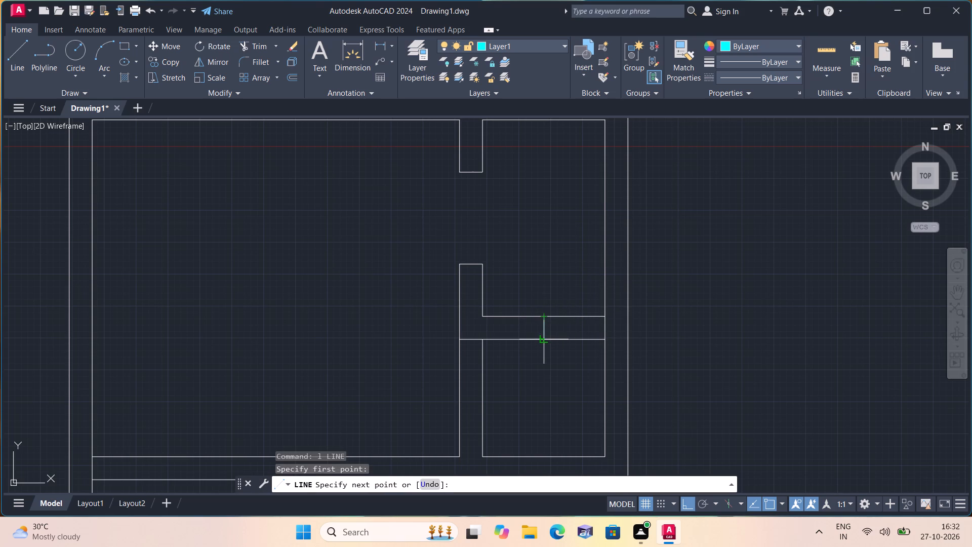
{"action": "left_click", "coordinate": [543, 340]}
{"action": "left_click", "coordinate": [606, 341]}
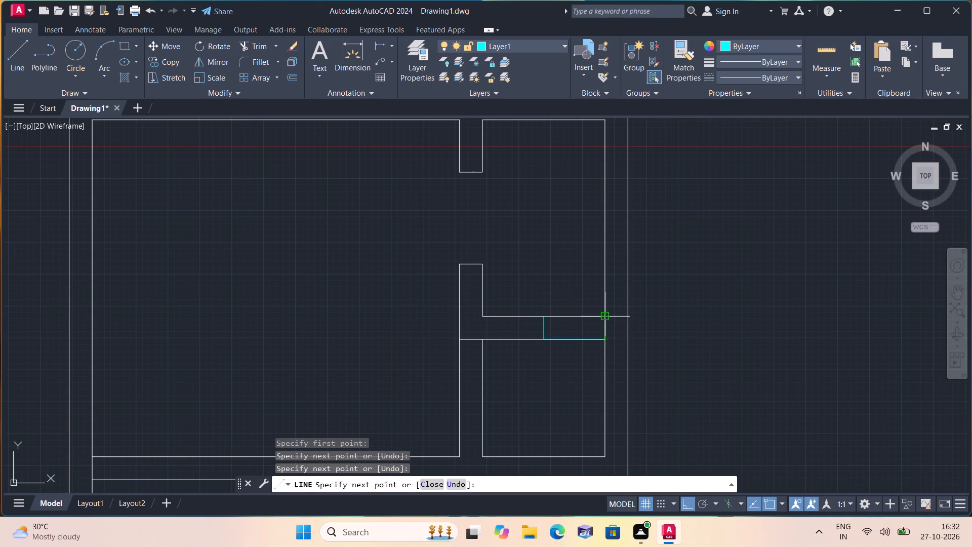
{"action": "left_click", "coordinate": [606, 317]}
{"action": "left_click", "coordinate": [547, 315]}
{"action": "key", "text": "space"}
{"action": "key", "text": "space"}
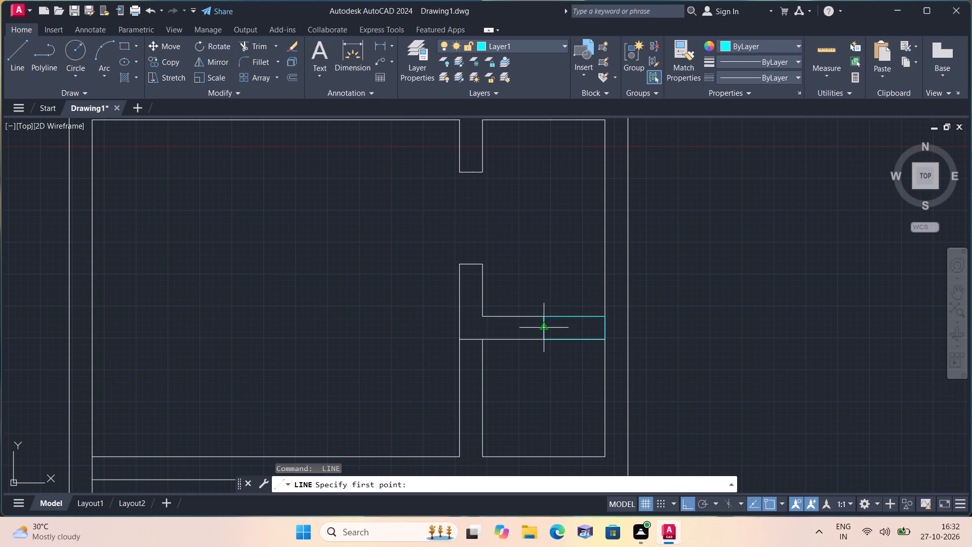
{"action": "left_click", "coordinate": [546, 326]}
{"action": "left_click", "coordinate": [606, 327]}
{"action": "key", "text": "space"}
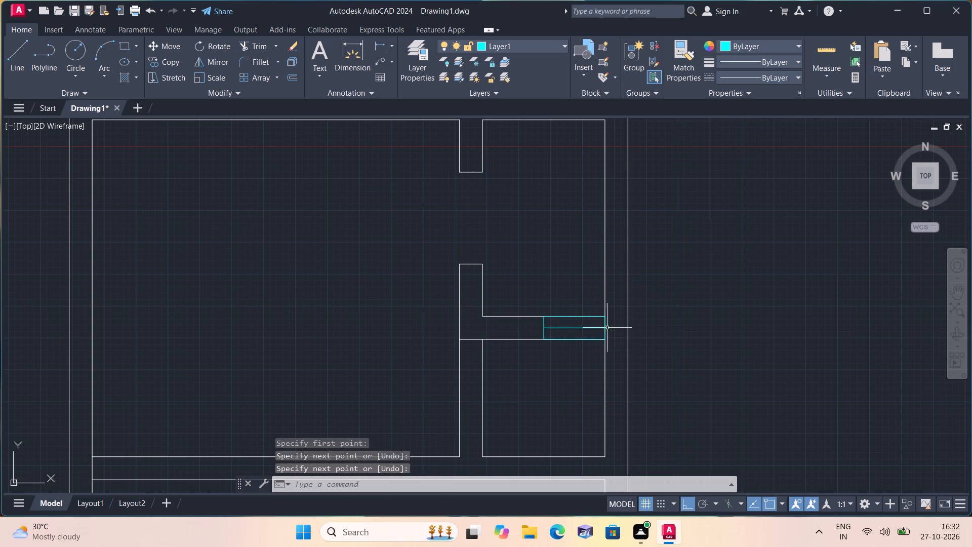
Draw a window outline with a lengthwise center line filling the partition between the cross wall and the bedroom's south wall.
{"action": "middle_click_drag", "start_coordinate": [612, 337], "coordinate": [624, 252]}
{"action": "key", "text": "space"}
{"action": "left_click", "coordinate": [494, 256]}
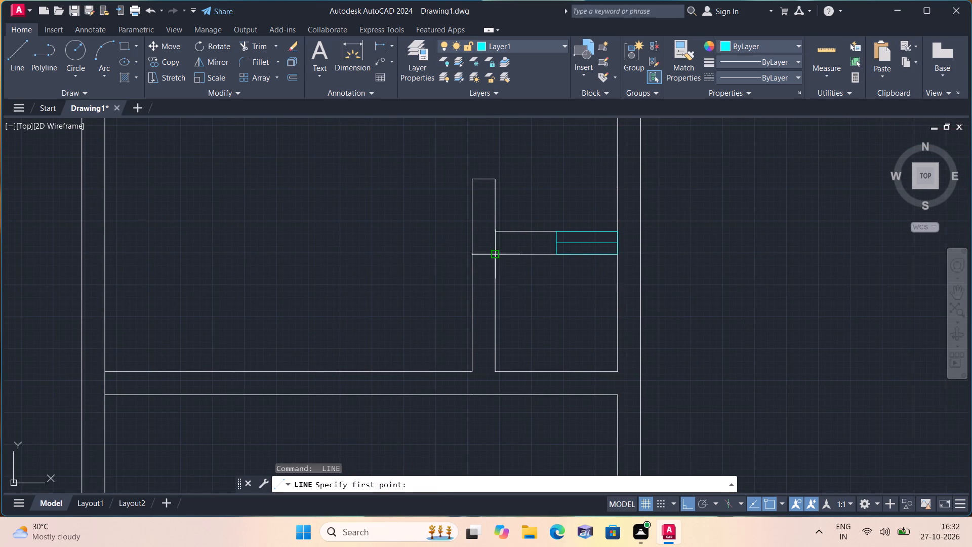
{"action": "left_click", "coordinate": [473, 255]}
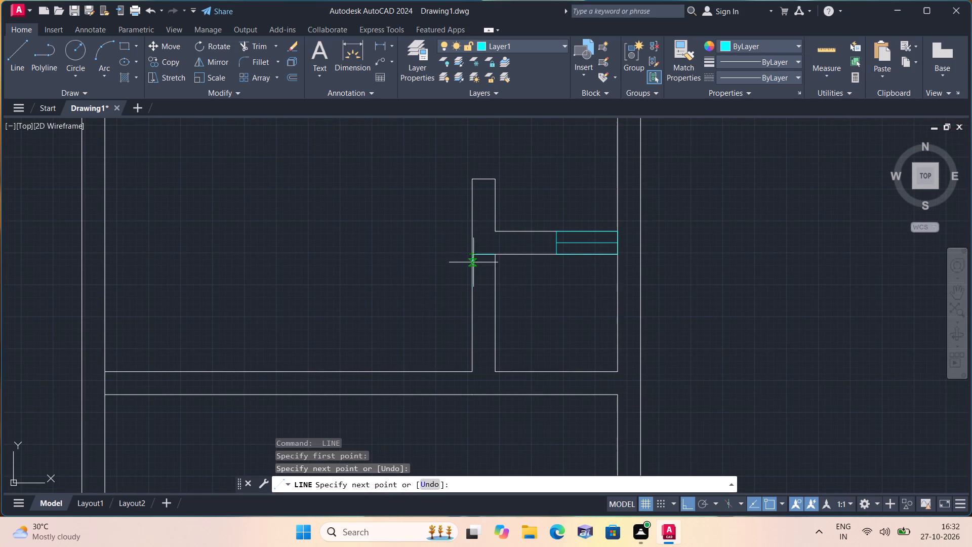
{"action": "left_click", "coordinate": [471, 372]}
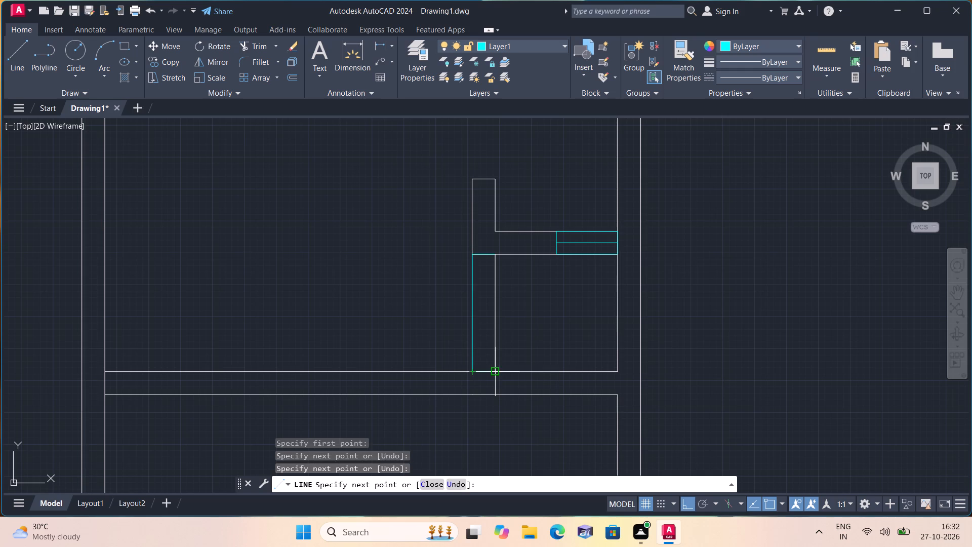
{"action": "left_click", "coordinate": [495, 371]}
{"action": "left_click", "coordinate": [499, 257]}
{"action": "key", "text": "space"}
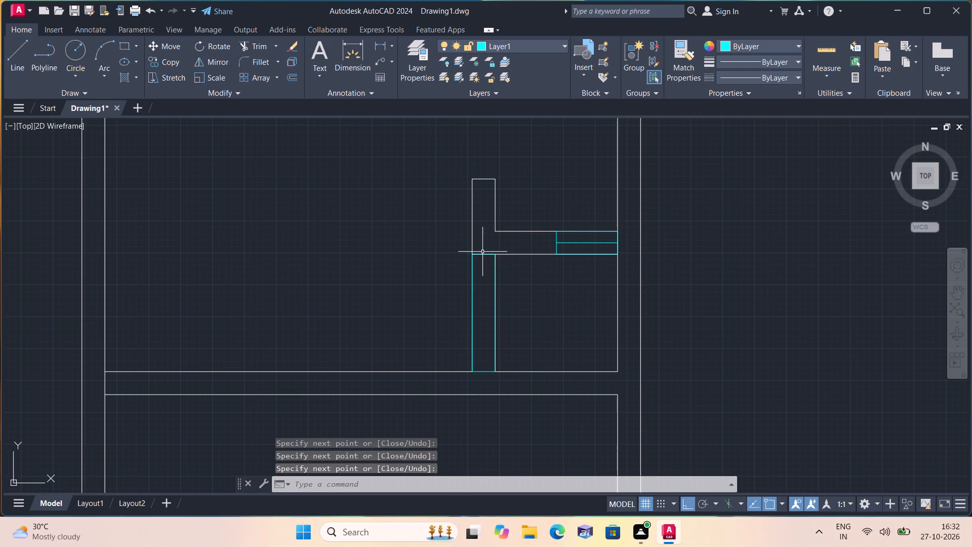
{"action": "key", "text": "space"}
{"action": "left_click", "coordinate": [483, 252]}
{"action": "left_click", "coordinate": [484, 368]}
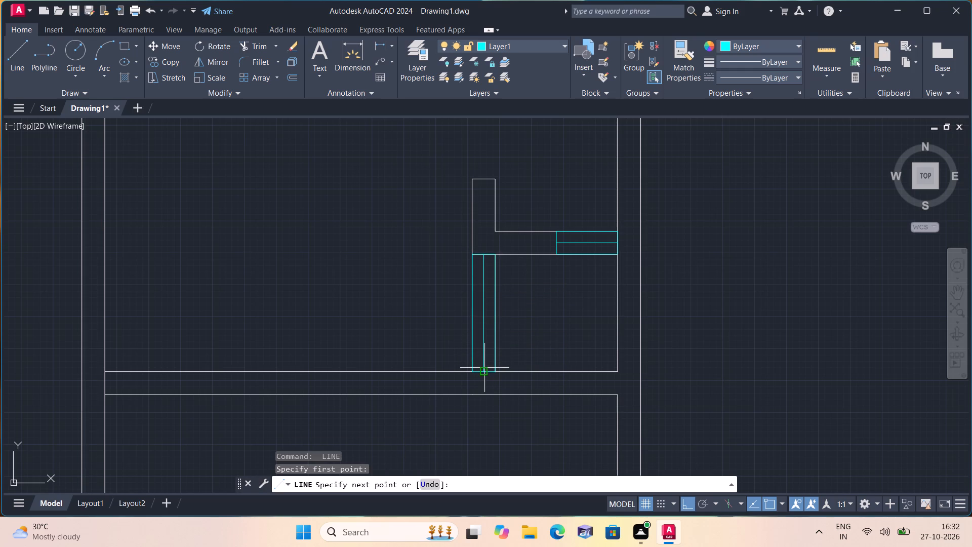
{"action": "key", "text": "space"}
Outline a window in the wall south of the small east room, from the partition's east face to the outer wall.
{"action": "scroll", "coordinate": [489, 383], "scroll_direction": "up", "scroll_amount": 1}
{"action": "key", "text": "space"}
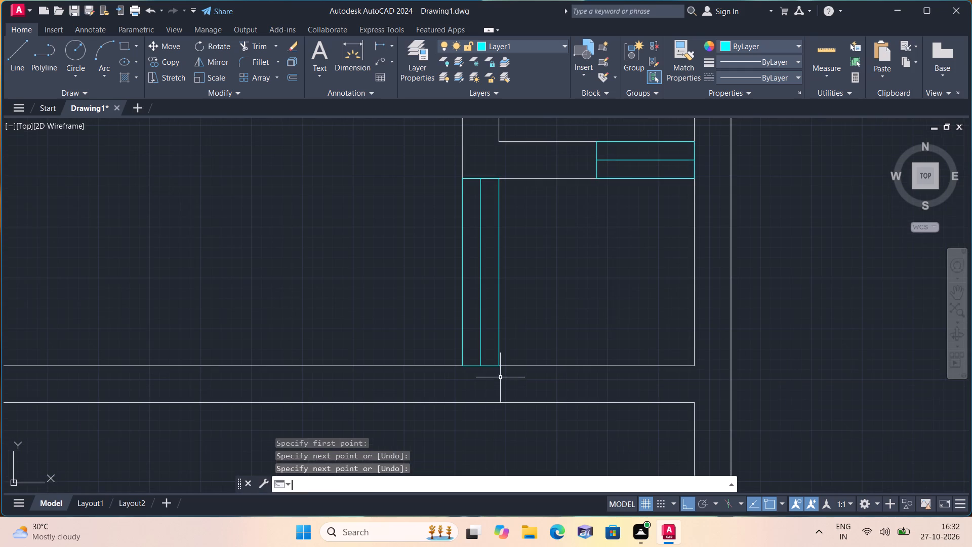
{"action": "left_click", "coordinate": [500, 366]}
{"action": "left_click", "coordinate": [499, 400]}
{"action": "key", "text": "space"}
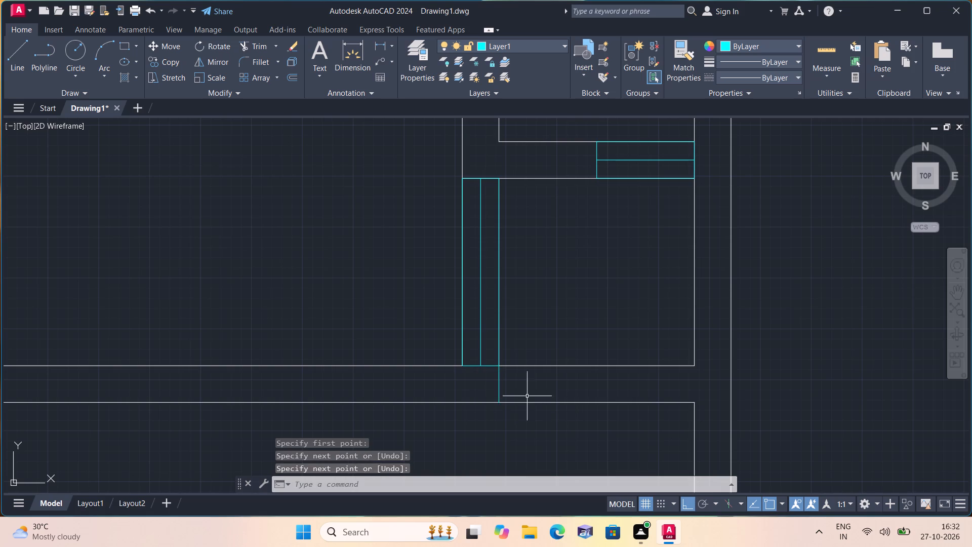
{"action": "key", "text": "space"}
{"action": "left_click_drag", "start_coordinate": [697, 367], "coordinate": [697, 374]}
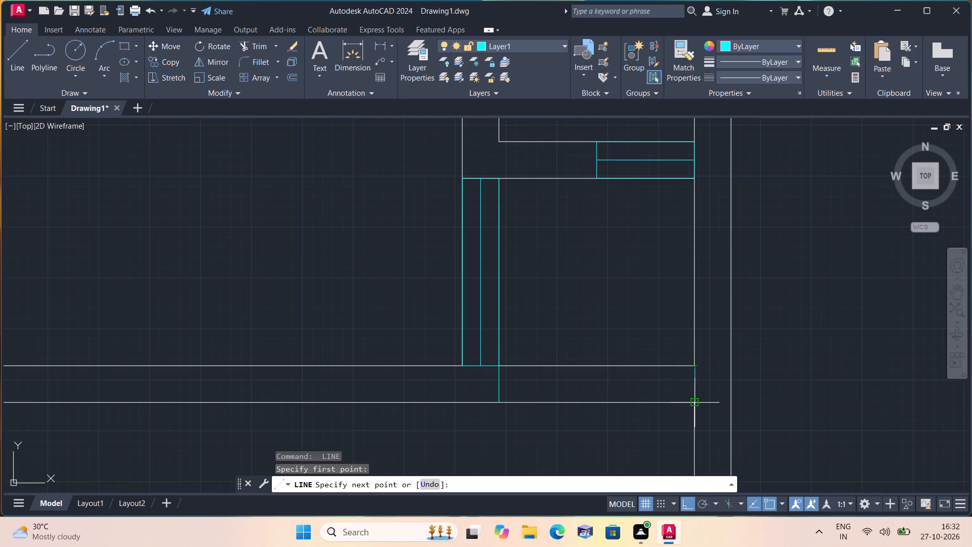
{"action": "left_click", "coordinate": [692, 406]}
{"action": "key", "text": "space"}
{"action": "key", "text": "space"}
{"action": "left_click", "coordinate": [694, 403]}
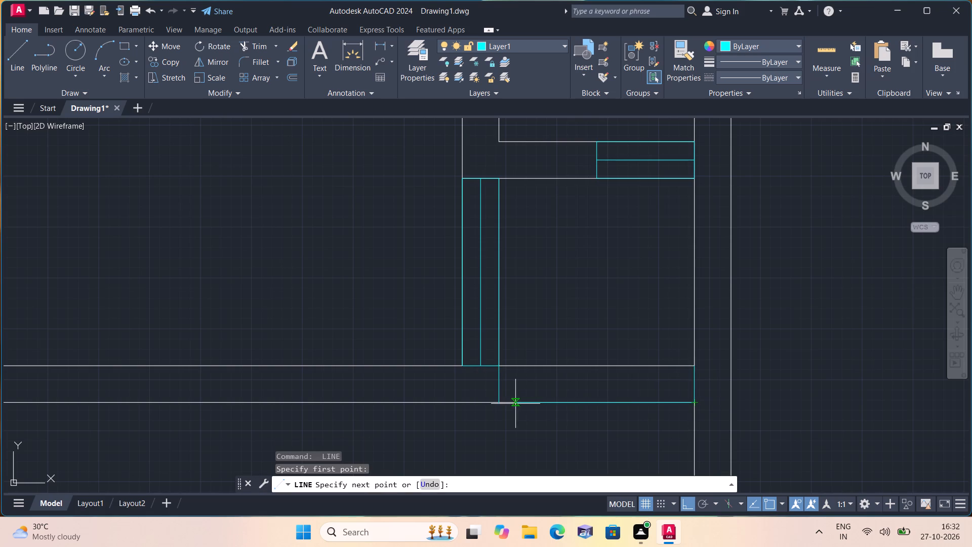
{"action": "left_click", "coordinate": [502, 404]}
{"action": "key", "text": "space"}
{"action": "key", "text": "space"}
{"action": "left_click", "coordinate": [500, 366]}
{"action": "left_click", "coordinate": [692, 369]}
{"action": "key", "text": "space"}
Draw the lengthwise center line of the window in the wall south of the small east room.
{"action": "key", "text": "space"}
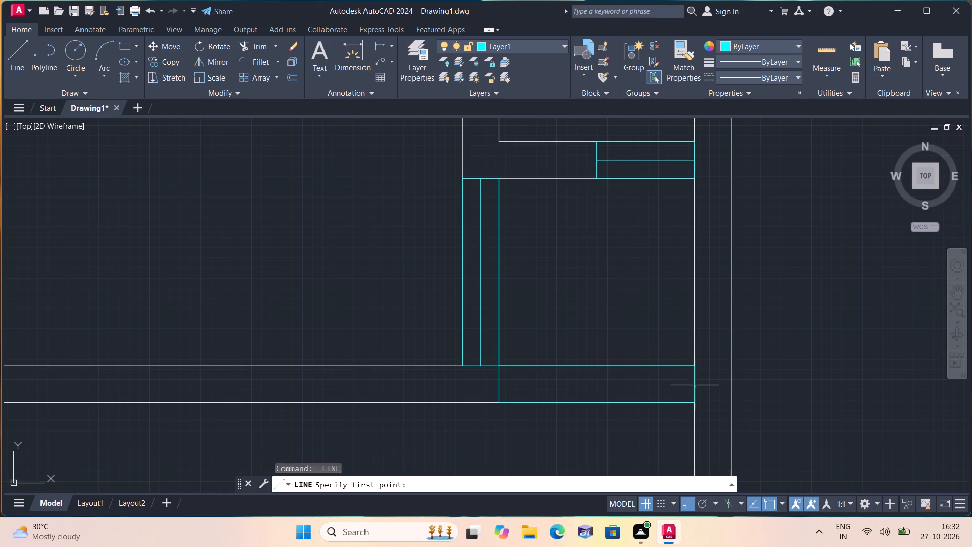
{"action": "left_click", "coordinate": [695, 384]}
{"action": "left_click", "coordinate": [499, 383]}
{"action": "key", "text": "space"}
On layer 0, draw a door line across the partition opening, joining the midpoints of its upper and lower jambs.
{"action": "scroll", "coordinate": [513, 370], "scroll_direction": "down", "scroll_amount": 1}
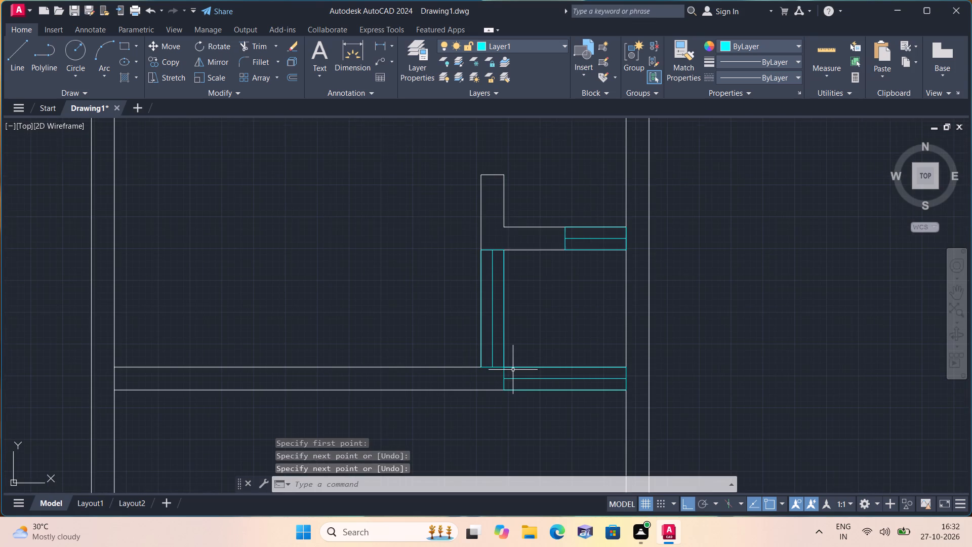
{"action": "middle_click_drag", "start_coordinate": [503, 372], "coordinate": [494, 437]}
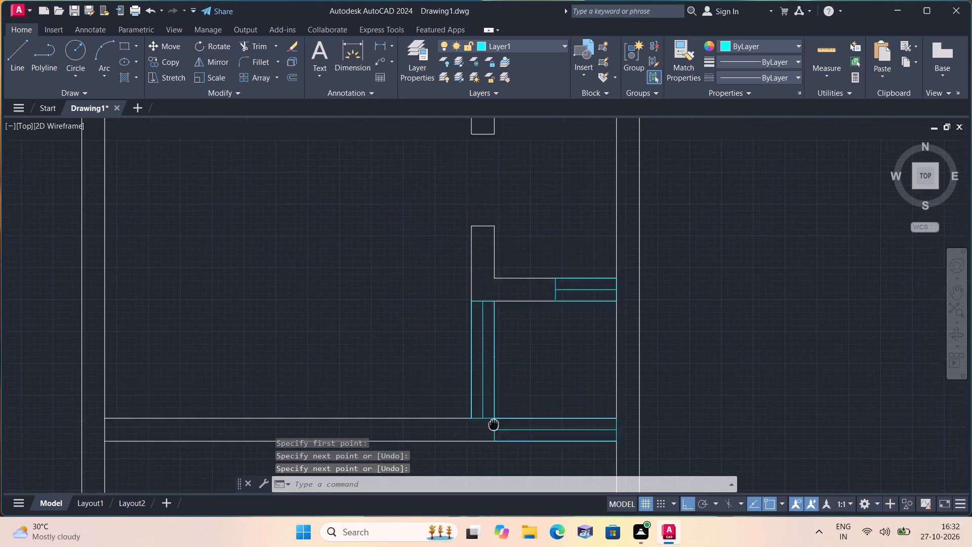
{"action": "middle_click_drag", "start_coordinate": [494, 437], "coordinate": [497, 480]}
{"action": "scroll", "coordinate": [497, 480], "scroll_direction": "down", "scroll_amount": 1}
{"action": "middle_click_drag", "start_coordinate": [492, 341], "coordinate": [516, 415]}
{"action": "scroll", "coordinate": [491, 340], "scroll_direction": "down", "scroll_amount": 1}
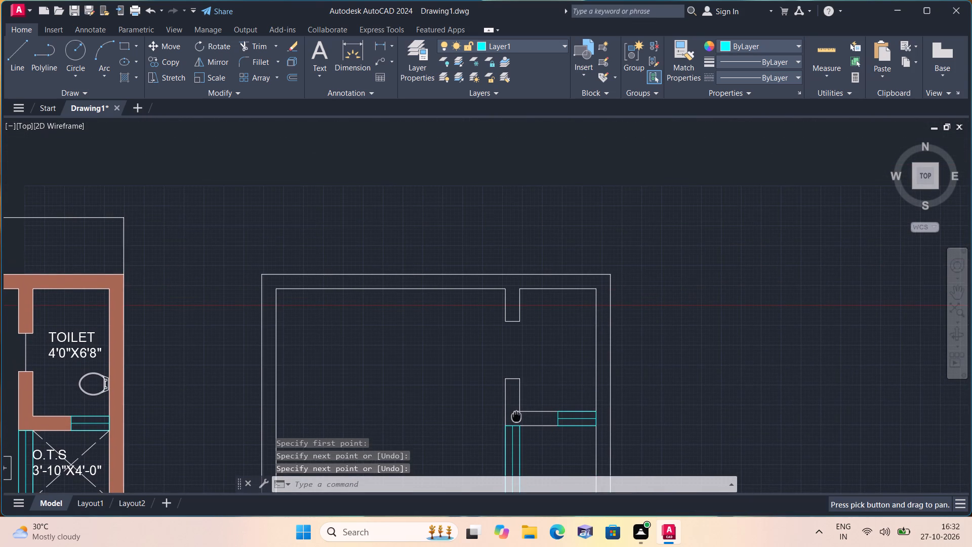
{"action": "key", "text": "Escape"}
{"action": "left_click", "coordinate": [534, 47]}
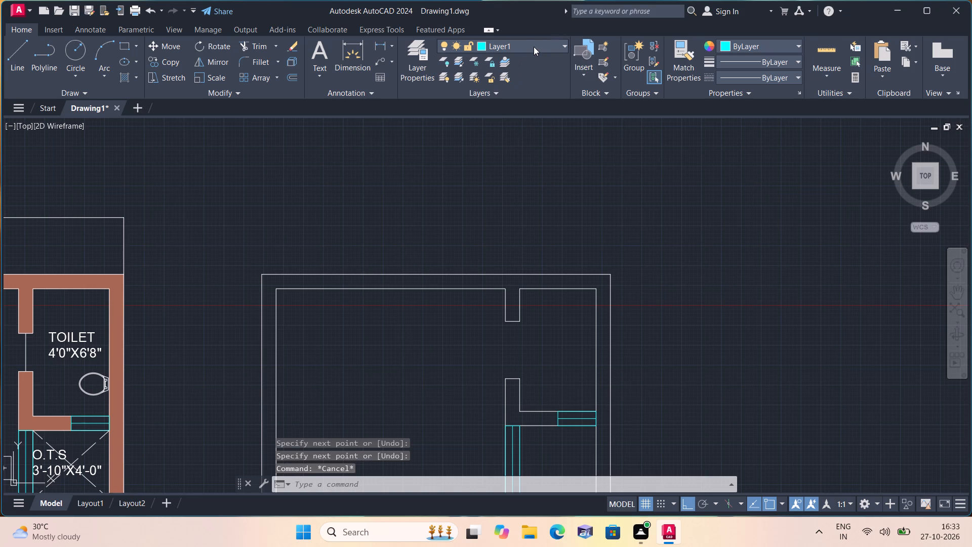
{"action": "left_click", "coordinate": [518, 63]}
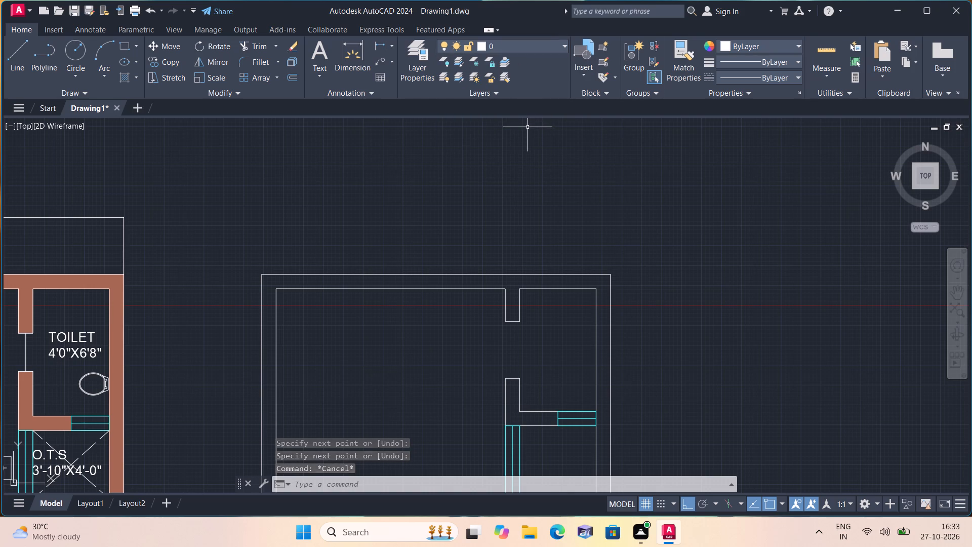
{"action": "key", "text": "l"}
{"action": "key", "text": "space"}
{"action": "left_click", "coordinate": [511, 322]}
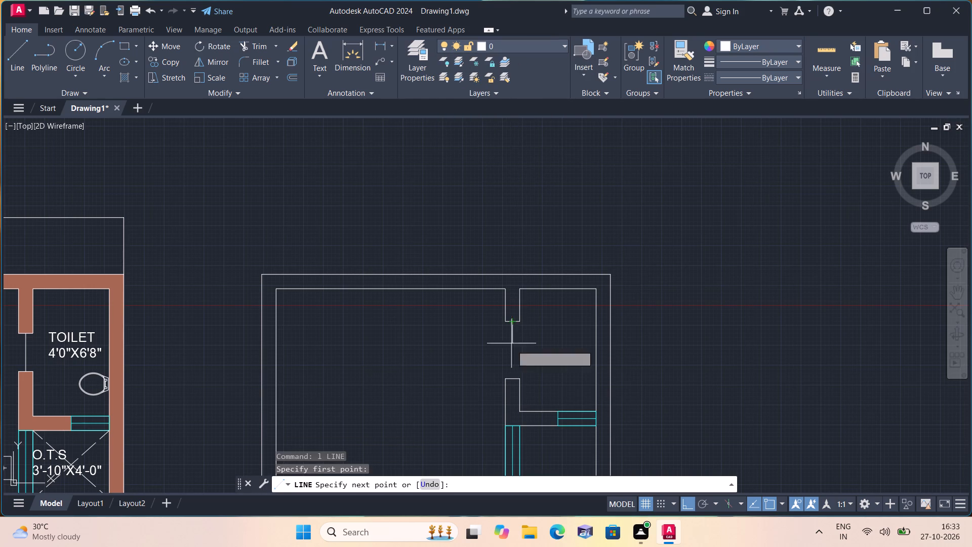
{"action": "left_click", "coordinate": [515, 378]}
{"action": "key", "text": "space"}
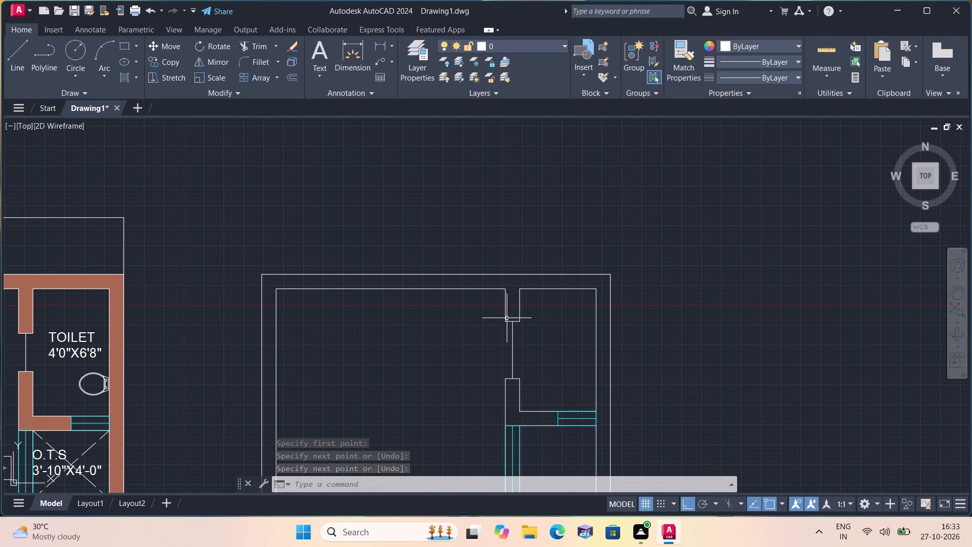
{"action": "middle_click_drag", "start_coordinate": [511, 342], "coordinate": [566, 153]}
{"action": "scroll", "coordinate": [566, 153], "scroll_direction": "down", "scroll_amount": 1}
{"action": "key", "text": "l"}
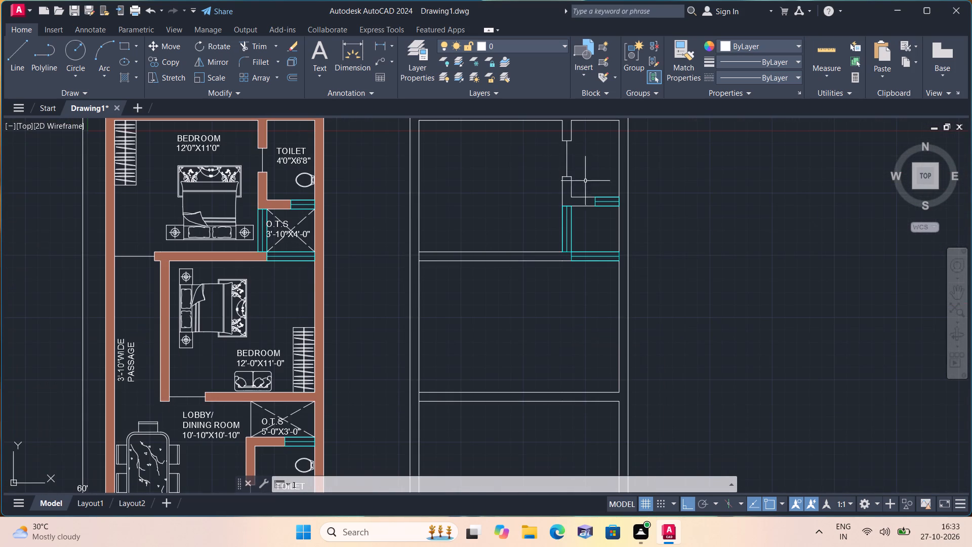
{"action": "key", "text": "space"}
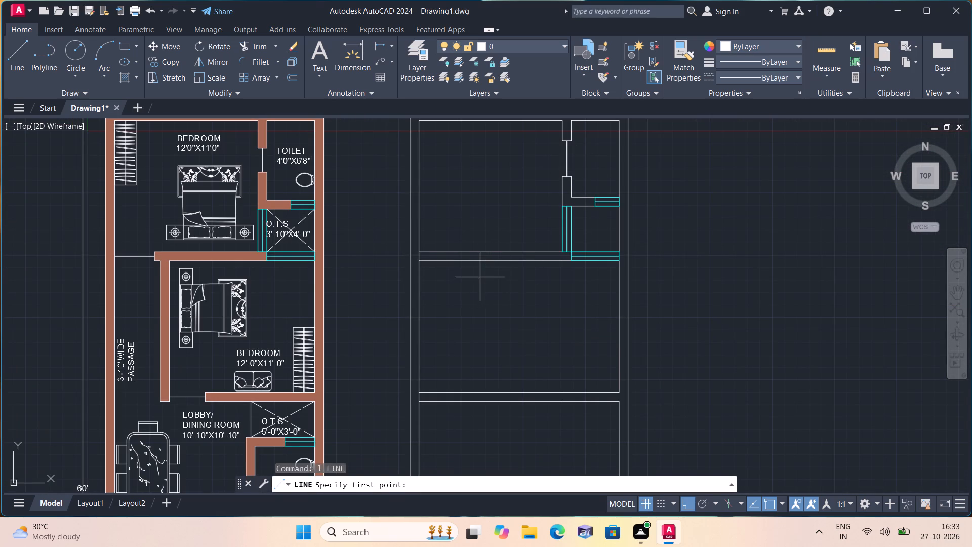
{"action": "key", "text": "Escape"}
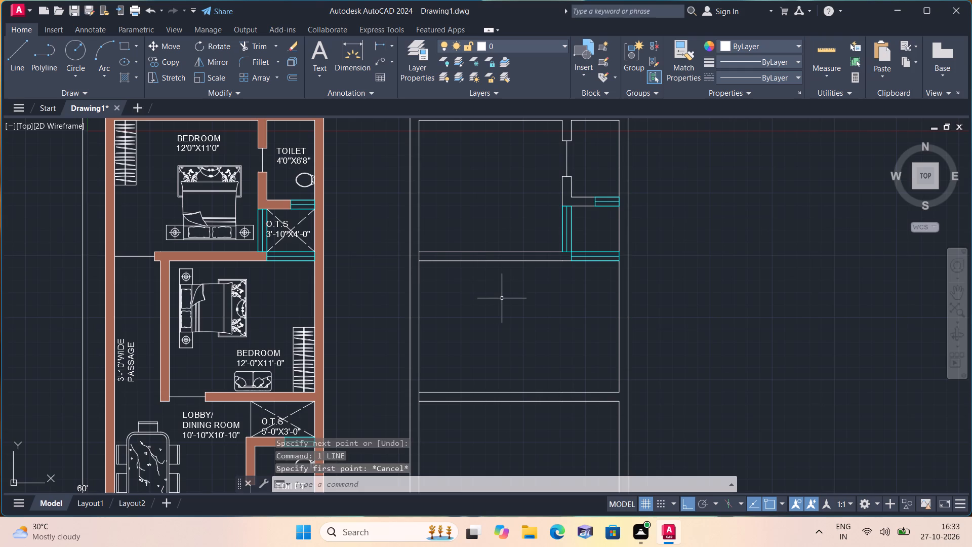
Offset the east wall's inner face 12' west in the second bedroom, and offset that line 9" west to form the passage partition.
{"action": "type", "text": "offset"}
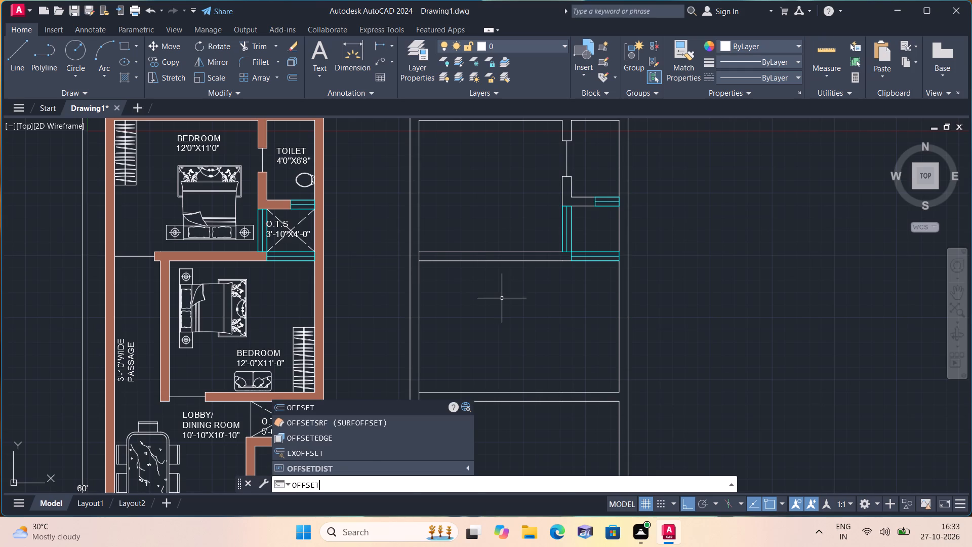
{"action": "key", "text": "space"}
{"action": "type", "text": "12'"}
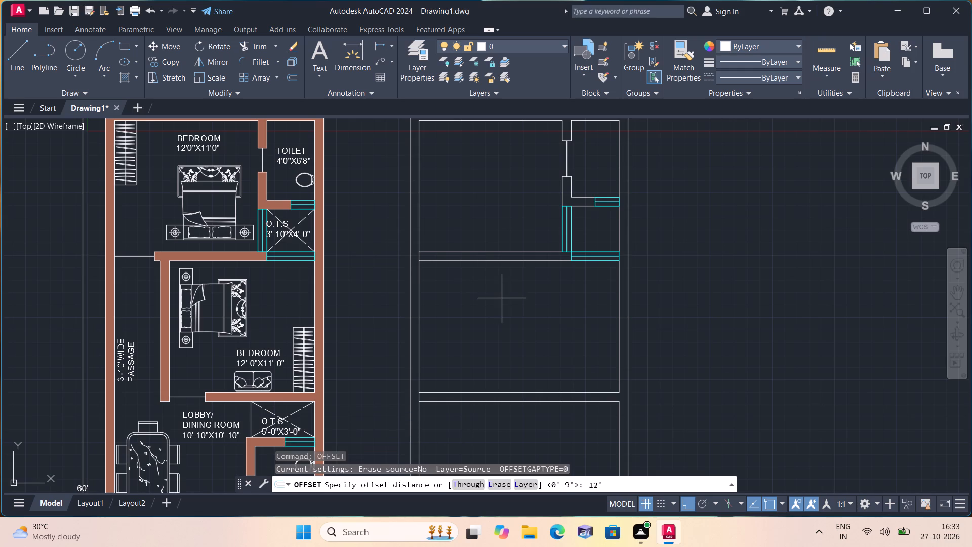
{"action": "key", "text": "space"}
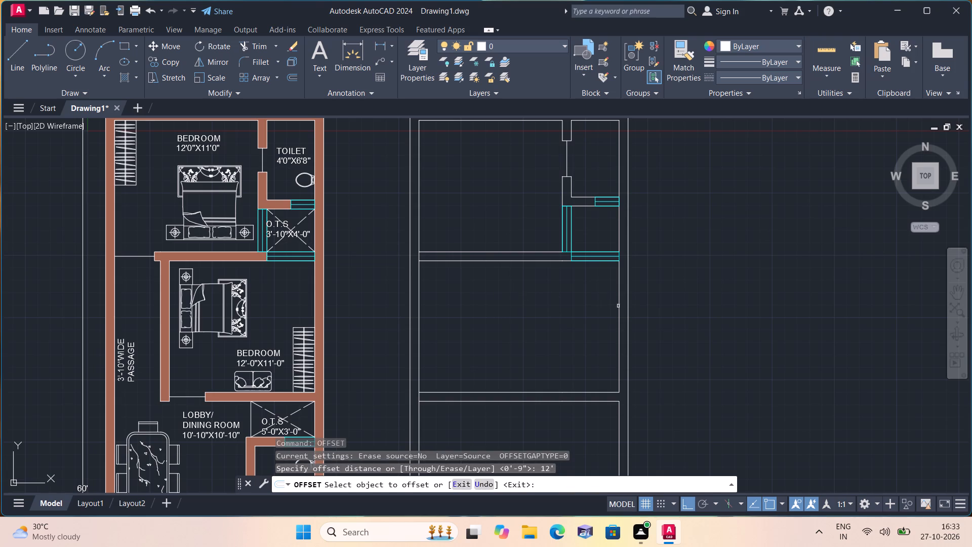
{"action": "left_click", "coordinate": [618, 306]}
{"action": "left_click", "coordinate": [501, 309]}
{"action": "key", "text": "space"}
{"action": "key", "text": "space"}
{"action": "type", "text": "9\""}
{"action": "key", "text": "space"}
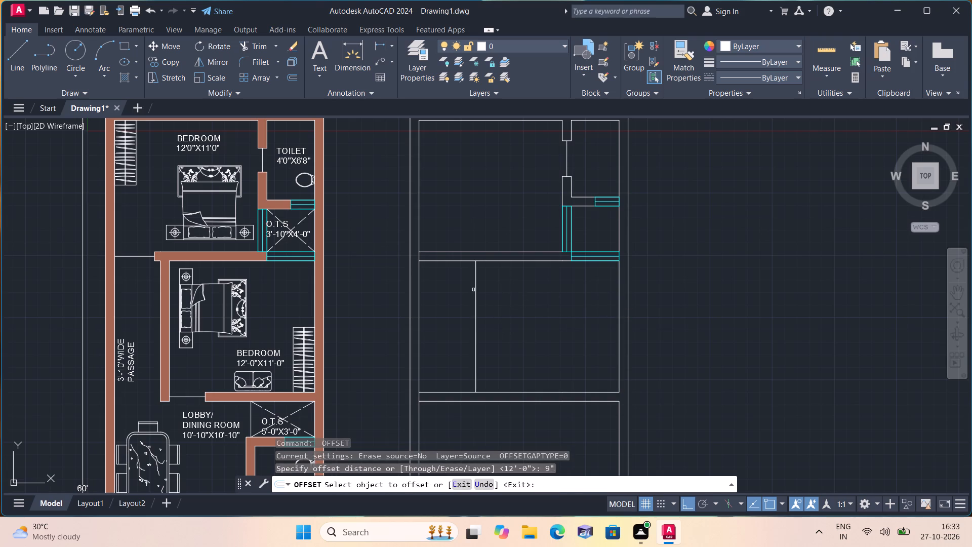
{"action": "left_click", "coordinate": [475, 290]}
{"action": "left_click", "coordinate": [449, 292]}
{"action": "key", "text": "space"}
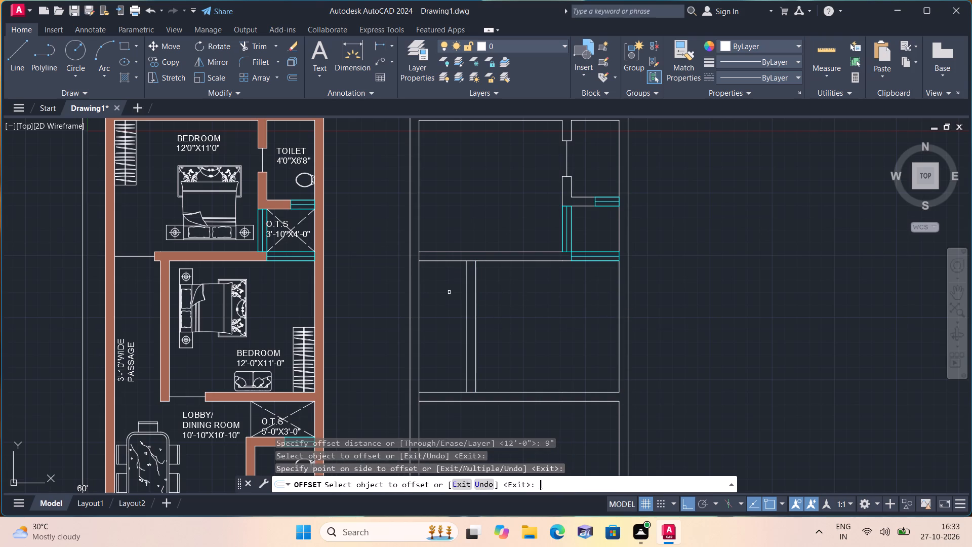
Draw an end line across the wall between the bedrooms, 6" west of the passage partition, and erase the 6" helper segment.
{"action": "scroll", "coordinate": [448, 261], "scroll_direction": "up", "scroll_amount": 1}
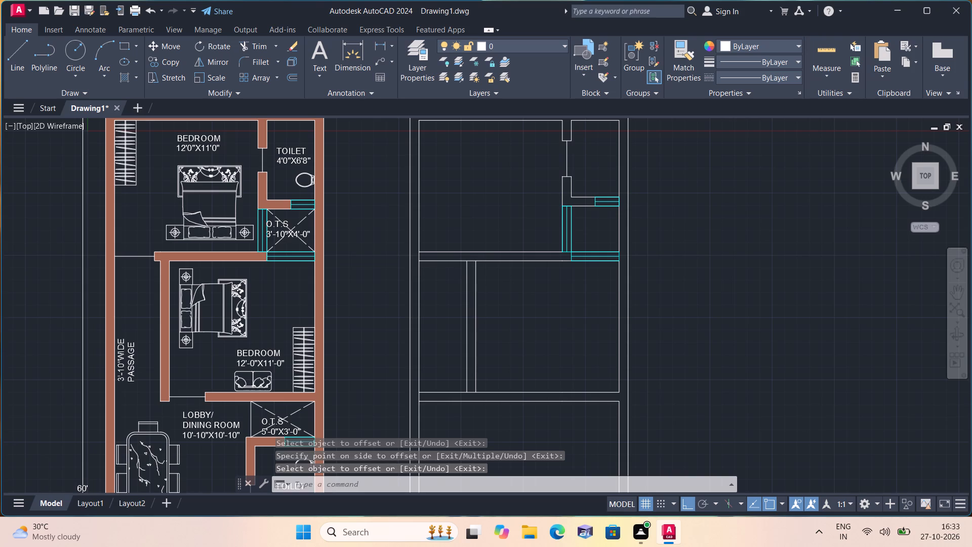
{"action": "key", "text": "l"}
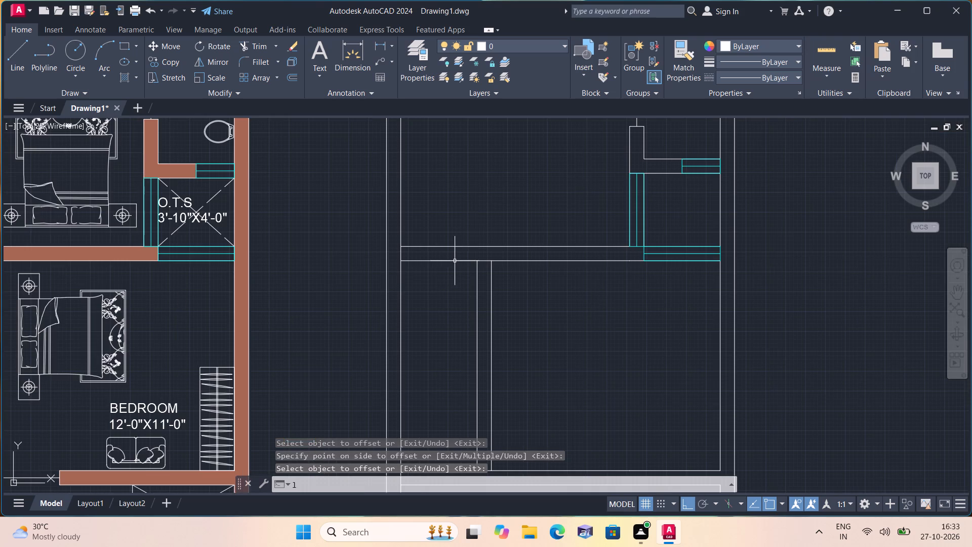
{"action": "key", "text": "space"}
{"action": "left_click", "coordinate": [472, 262]}
{"action": "type", "text": "6\""}
{"action": "key", "text": "space"}
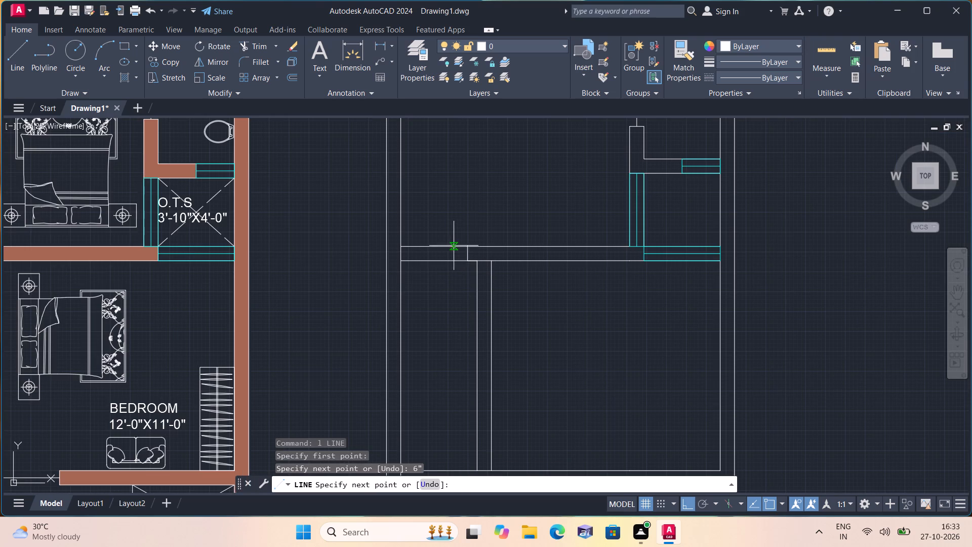
{"action": "left_click", "coordinate": [462, 246]}
{"action": "key", "text": "space"}
{"action": "scroll", "coordinate": [462, 257], "scroll_direction": "up", "scroll_amount": 1}
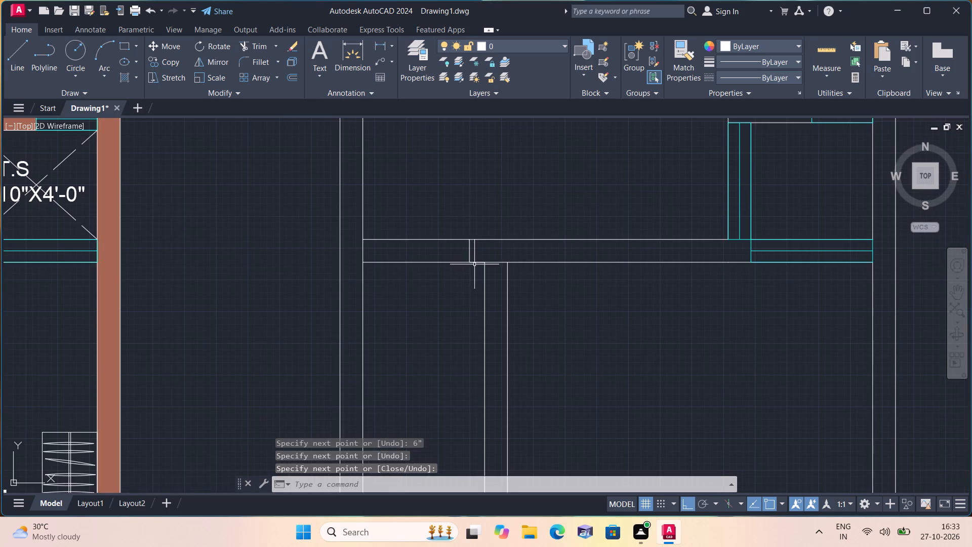
{"action": "left_click", "coordinate": [474, 262]}
{"action": "key", "text": "Delete"}
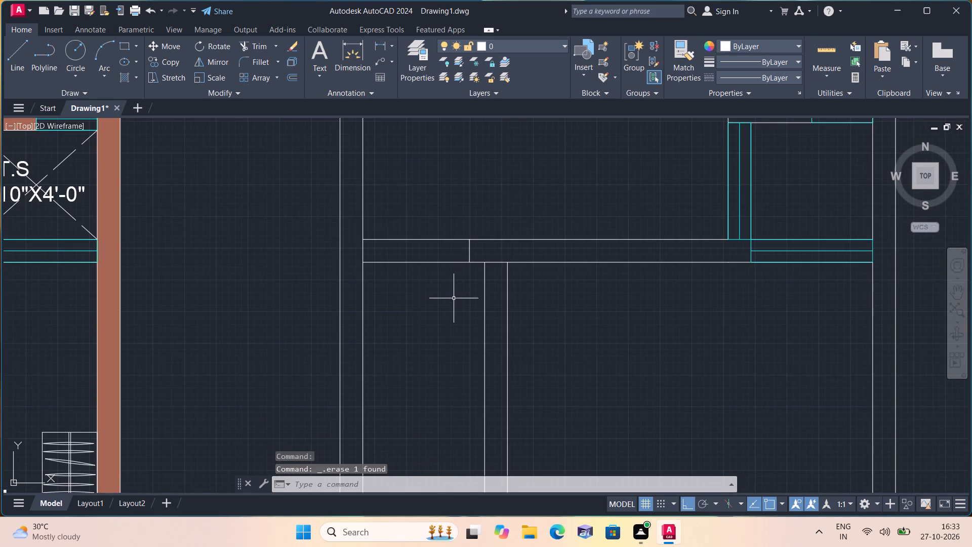
Trim both faces of the wall between the bedrooms from the new end line to the west outer wall.
{"action": "type", "text": "trim"}
{"action": "key", "text": "space"}
{"action": "left_click_drag", "start_coordinate": [439, 224], "coordinate": [438, 262]}
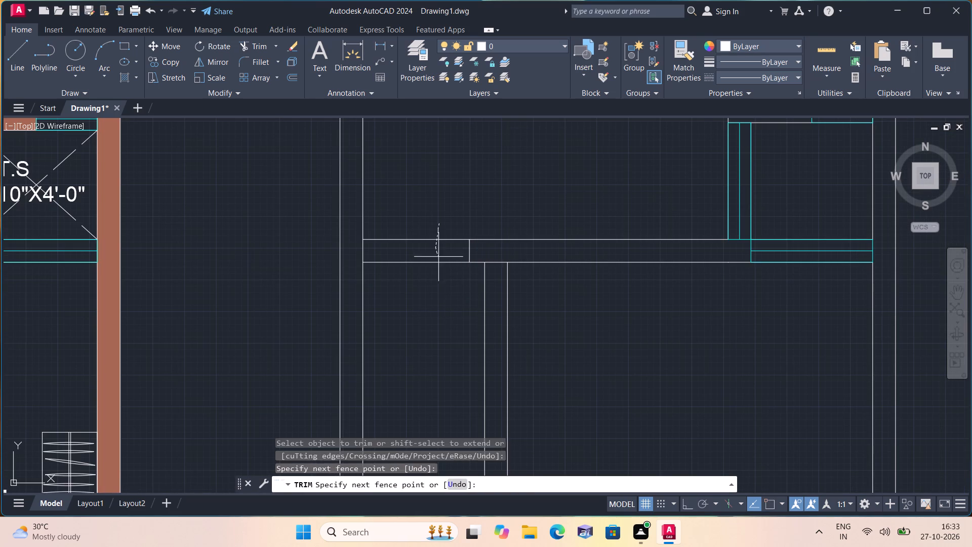
{"action": "left_click_drag", "start_coordinate": [438, 262], "coordinate": [439, 301]}
{"action": "key", "text": "space"}
Draw a line across the passage opening from the wall end's midpoint to the west outer wall's inner face.
{"action": "type", "text": "l"}
{"action": "key", "text": "space"}
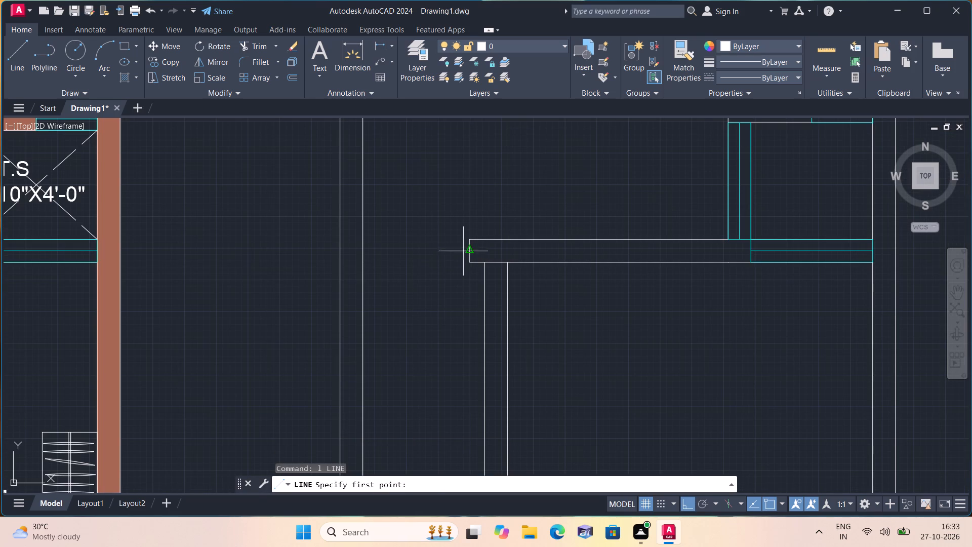
{"action": "left_click", "coordinate": [471, 250]}
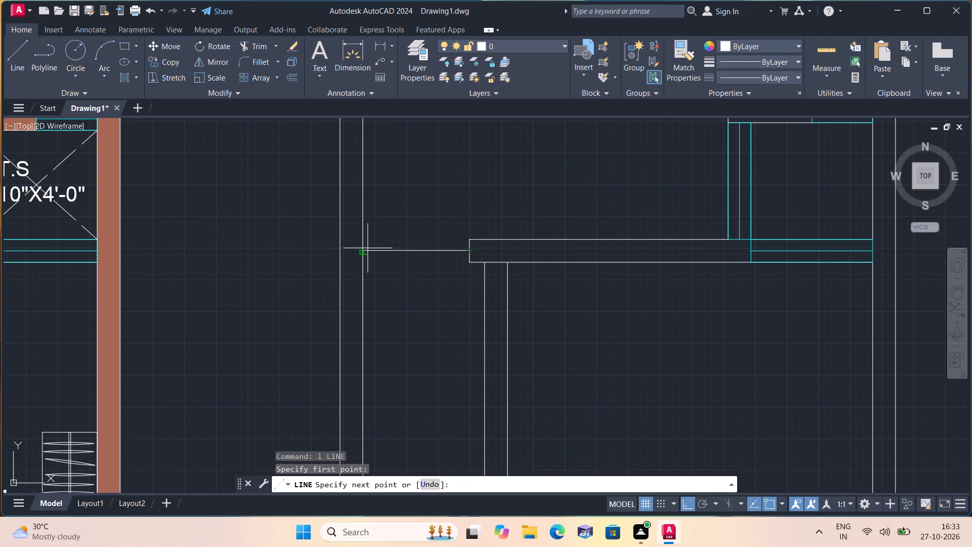
{"action": "left_click", "coordinate": [364, 251]}
{"action": "key", "text": "space"}
Trim the south face of the wall between the bedrooms where the passage partition meets it.
{"action": "scroll", "coordinate": [366, 257], "scroll_direction": "down", "scroll_amount": 3}
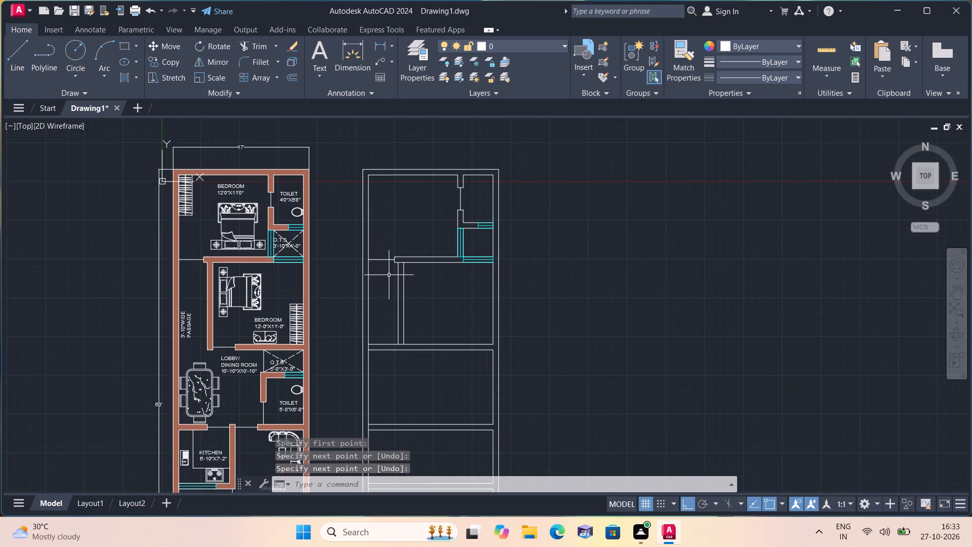
{"action": "scroll", "coordinate": [391, 271], "scroll_direction": "up", "scroll_amount": 3}
{"action": "type", "text": "trim"}
{"action": "key", "text": "space"}
{"action": "scroll", "coordinate": [403, 265], "scroll_direction": "up", "scroll_amount": 2}
{"action": "left_click_drag", "start_coordinate": [459, 178], "coordinate": [454, 255]}
{"action": "key", "text": "space"}
{"action": "scroll", "coordinate": [456, 247], "scroll_direction": "down", "scroll_amount": 3}
Extend both faces of the passage partition with lines across the thickness of the second bedroom's south wall.
{"action": "middle_click_drag", "start_coordinate": [525, 325], "coordinate": [515, 203]}
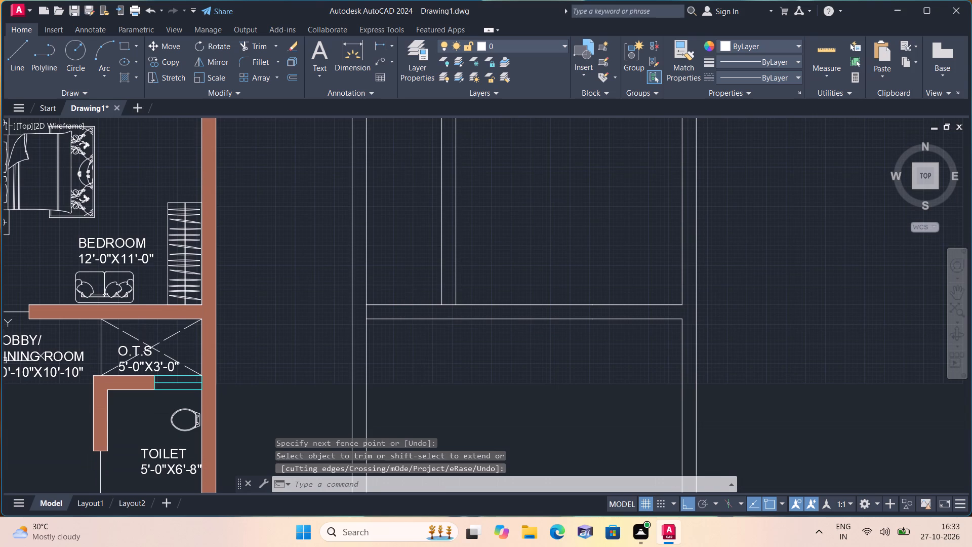
{"action": "key", "text": "l"}
{"action": "key", "text": "space"}
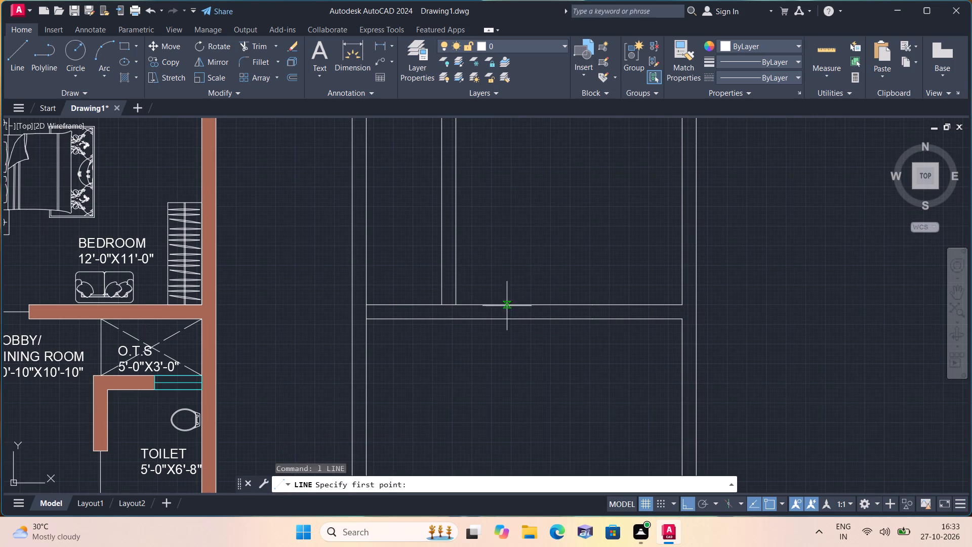
{"action": "left_click", "coordinate": [441, 304]}
{"action": "left_click", "coordinate": [444, 322]}
{"action": "key", "text": "space"}
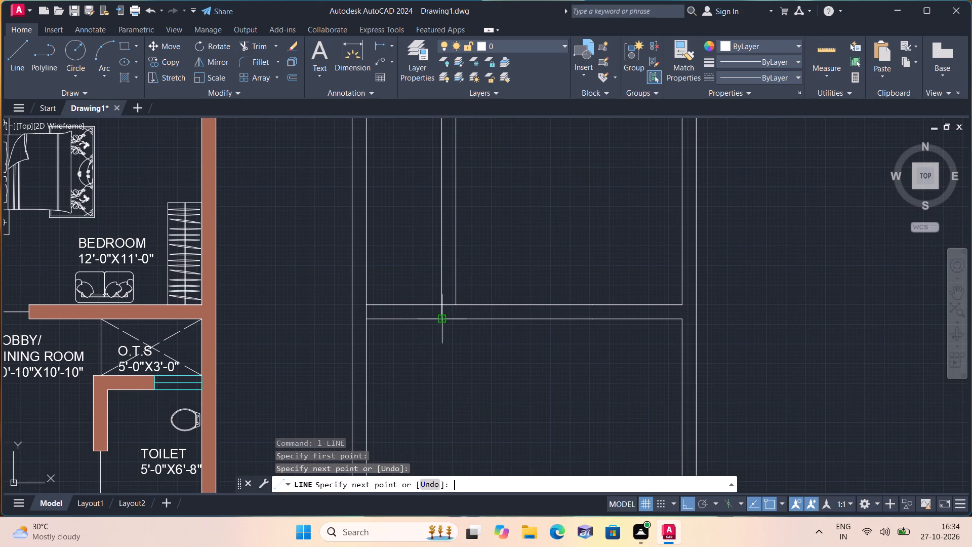
{"action": "key", "text": "space"}
{"action": "left_click_drag", "start_coordinate": [454, 303], "coordinate": [454, 314]}
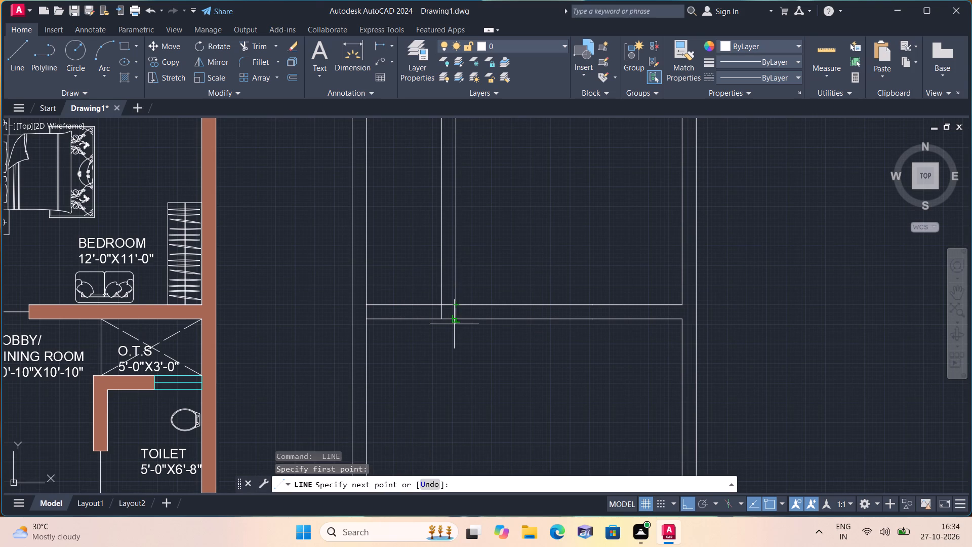
{"action": "left_click", "coordinate": [454, 322]}
{"action": "key", "text": "space"}
Draw a door jamb line across the second bedroom's south wall, 3' east of the passage partition's east face.
{"action": "scroll", "coordinate": [453, 321], "scroll_direction": "up", "scroll_amount": 1}
{"action": "key", "text": "space"}
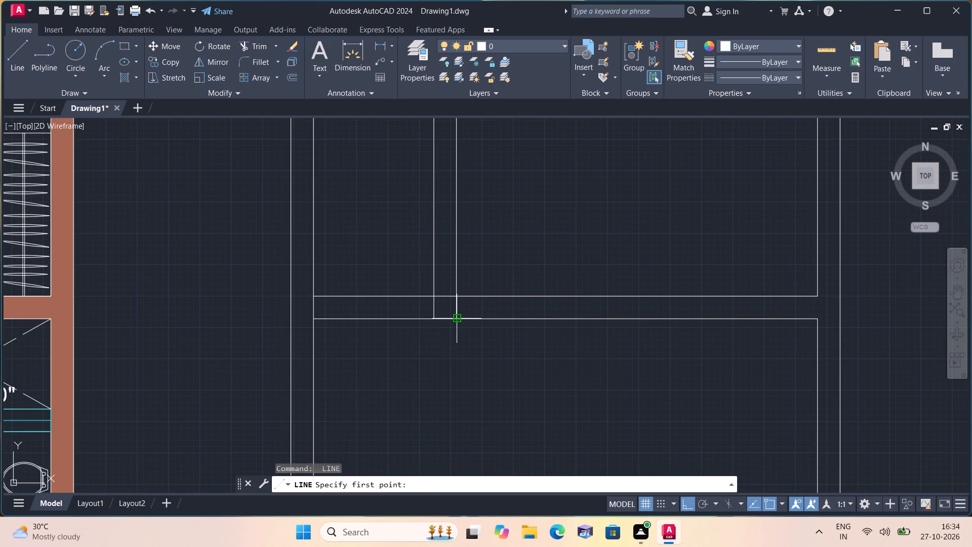
{"action": "left_click", "coordinate": [456, 319]}
{"action": "type", "text": "3'"}
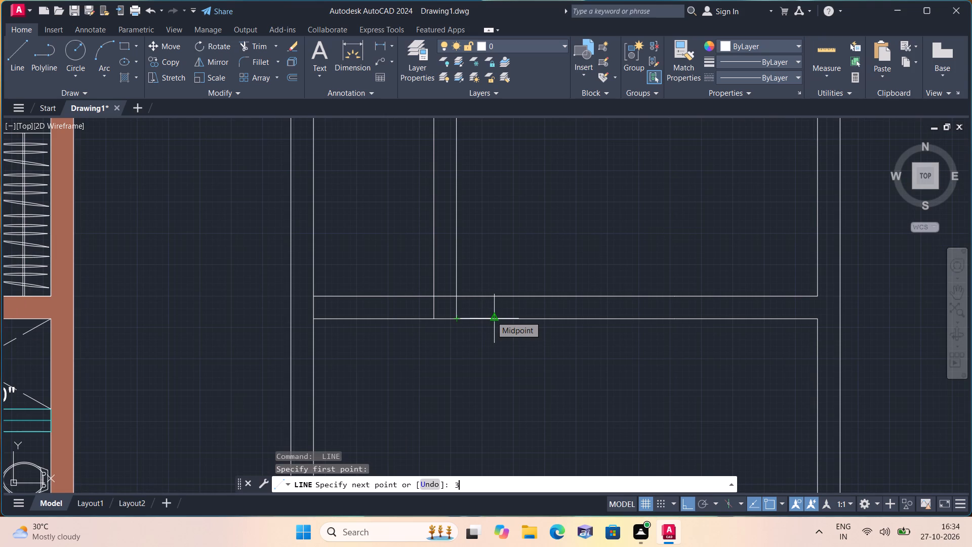
{"action": "key", "text": "space"}
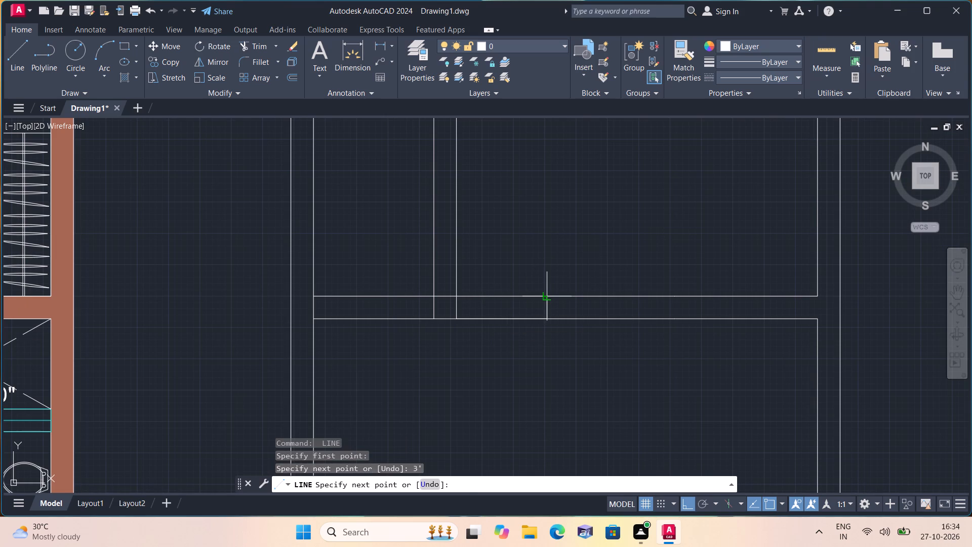
{"action": "left_click", "coordinate": [546, 300]}
{"action": "key", "text": "space"}
Trim the second bedroom's south wall to open the 3' doorway, clear the partition end, and remove the part across the passage.
{"action": "type", "text": "trim"}
{"action": "key", "text": "space"}
{"action": "left_click_drag", "start_coordinate": [494, 241], "coordinate": [484, 385]}
{"action": "scroll", "coordinate": [450, 315], "scroll_direction": "up", "scroll_amount": 1}
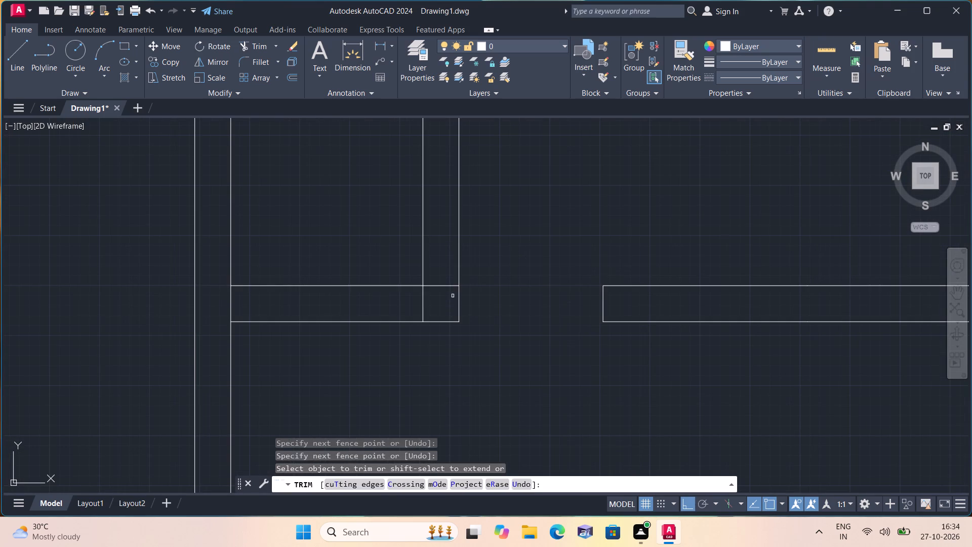
{"action": "left_click_drag", "start_coordinate": [448, 285], "coordinate": [448, 293]}
{"action": "left_click_drag", "start_coordinate": [329, 255], "coordinate": [355, 368]}
{"action": "key", "text": "space"}
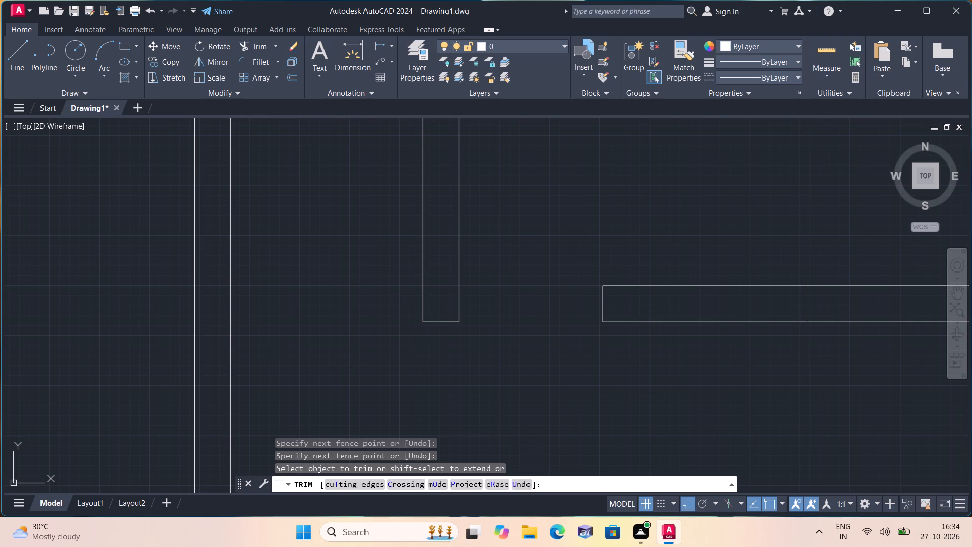
Draw a door line across the second bedroom's doorway from the jamb's midpoint to the passage partition.
{"action": "type", "text": "l"}
{"action": "key", "text": "space"}
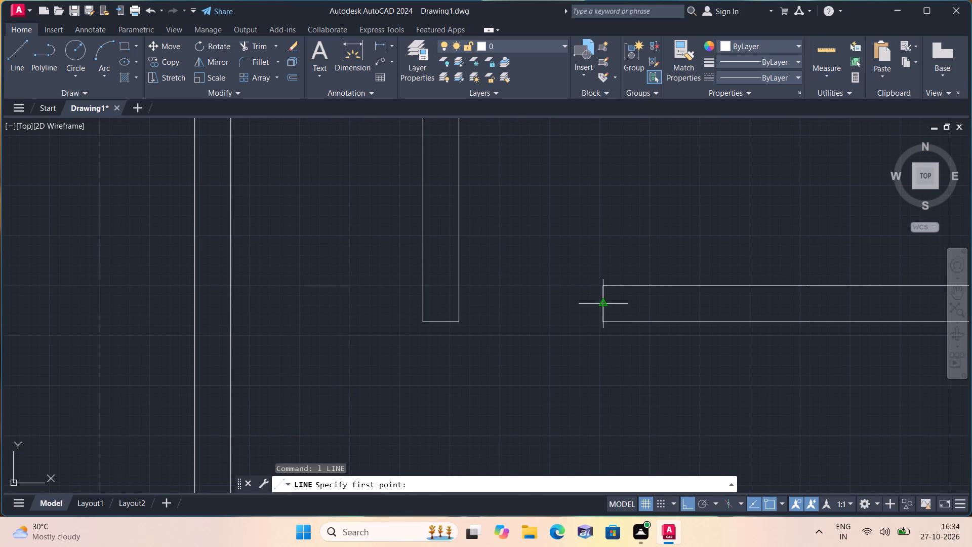
{"action": "left_click", "coordinate": [602, 301]}
{"action": "left_click", "coordinate": [460, 303]}
{"action": "key", "text": "space"}
Offset the inner face of the east outer wall 5' west, in the space south of the second bedroom.
{"action": "scroll", "coordinate": [469, 318], "scroll_direction": "down", "scroll_amount": 1}
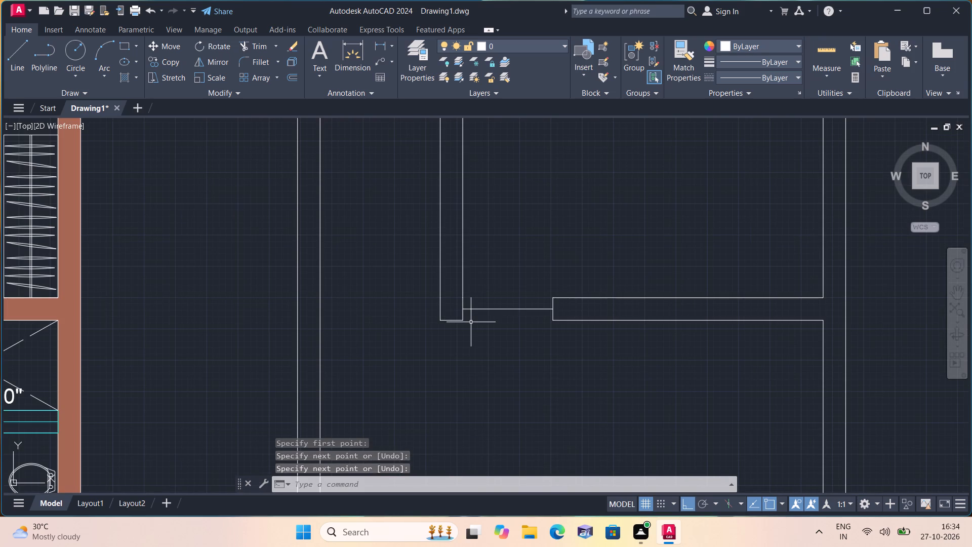
{"action": "scroll", "coordinate": [555, 302], "scroll_direction": "down", "scroll_amount": 2}
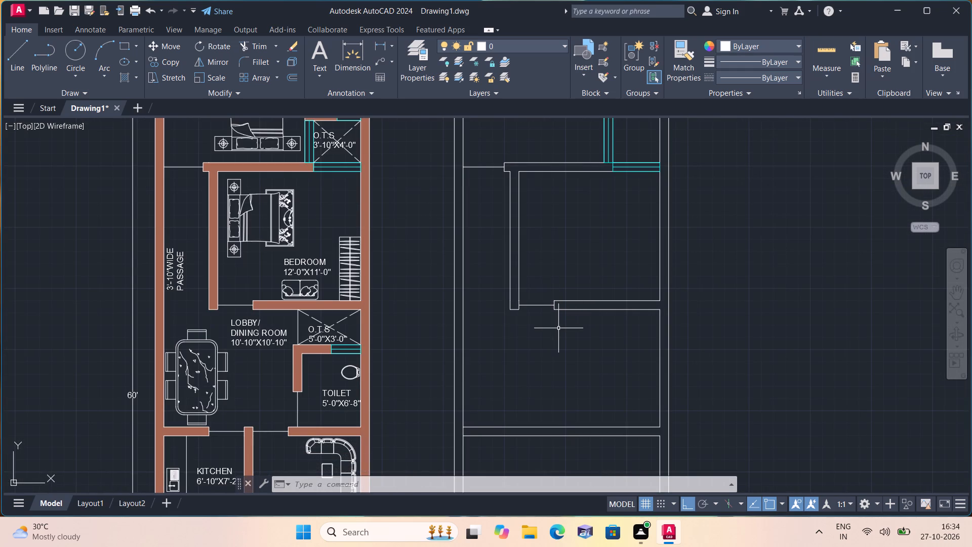
{"action": "middle_click_drag", "start_coordinate": [556, 328], "coordinate": [514, 336]}
{"action": "scroll", "coordinate": [551, 328], "scroll_direction": "down", "scroll_amount": 1}
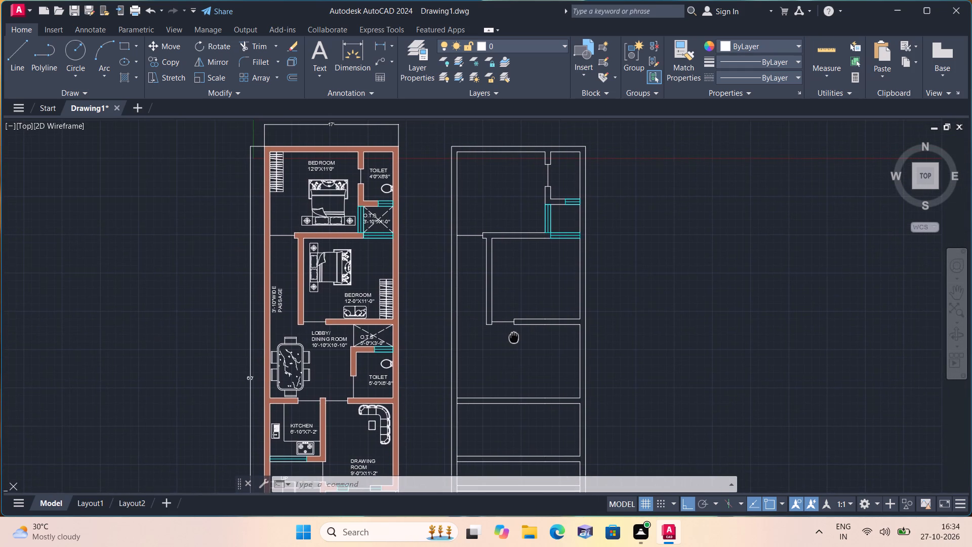
{"action": "middle_click_drag", "start_coordinate": [512, 330], "coordinate": [512, 314]}
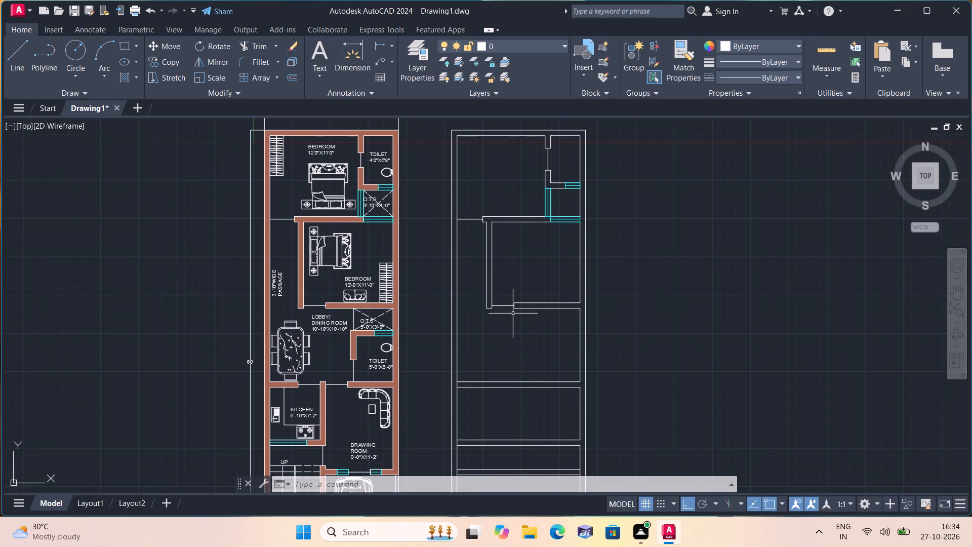
{"action": "type", "text": "offset"}
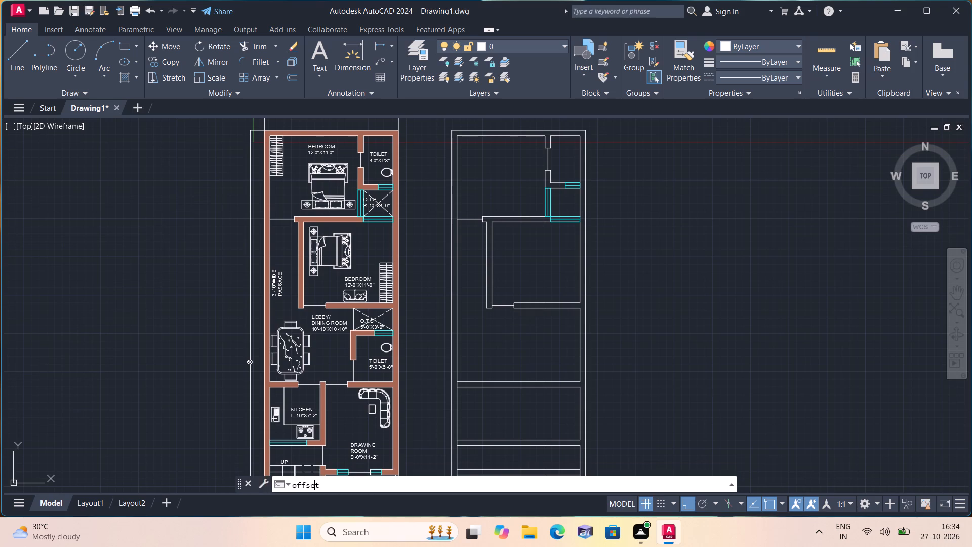
{"action": "key", "text": "space"}
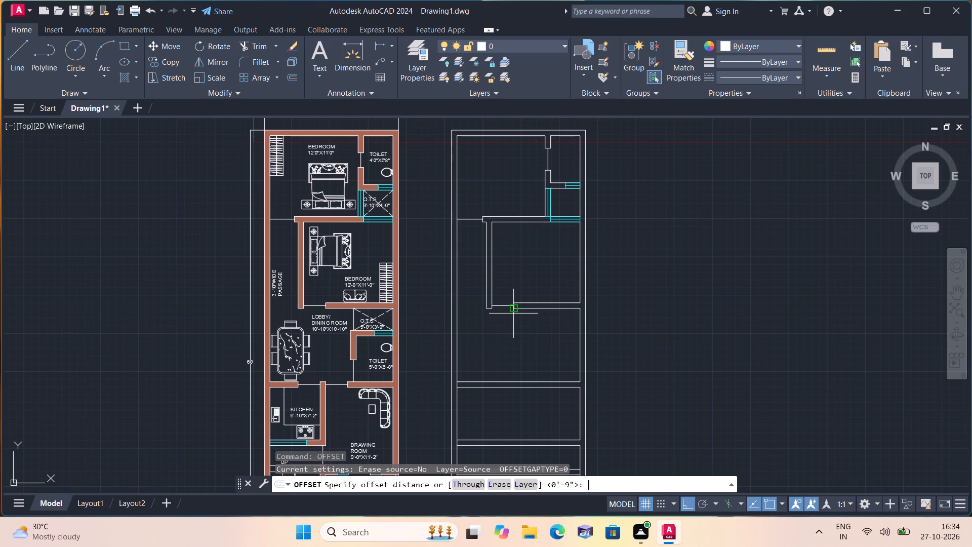
{"action": "type", "text": "5'"}
{"action": "key", "text": "space"}
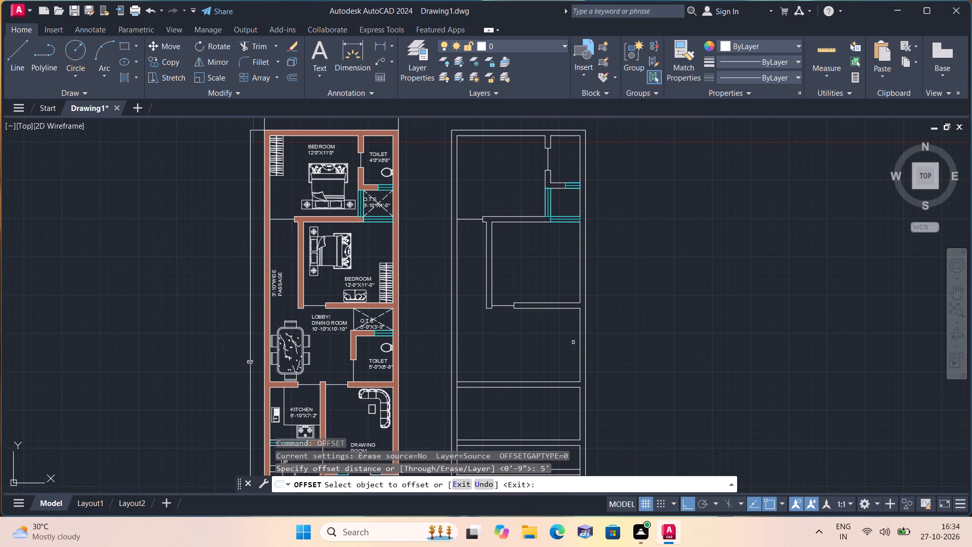
{"action": "left_click", "coordinate": [581, 346]}
{"action": "left_click", "coordinate": [515, 347]}
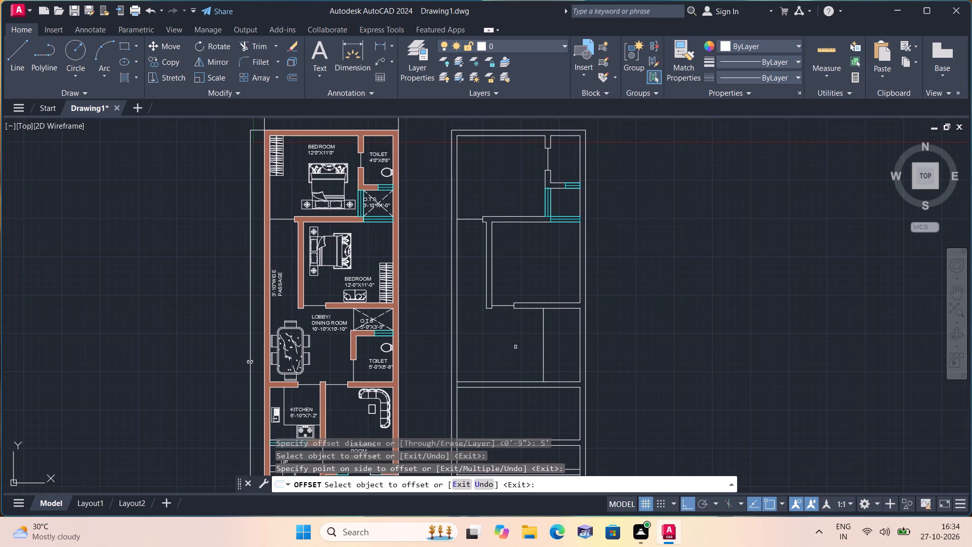
{"action": "key", "text": "space"}
Offset the new partition line 9" west to give the toilet and O.T.S. partition its thickness.
{"action": "key", "text": "space"}
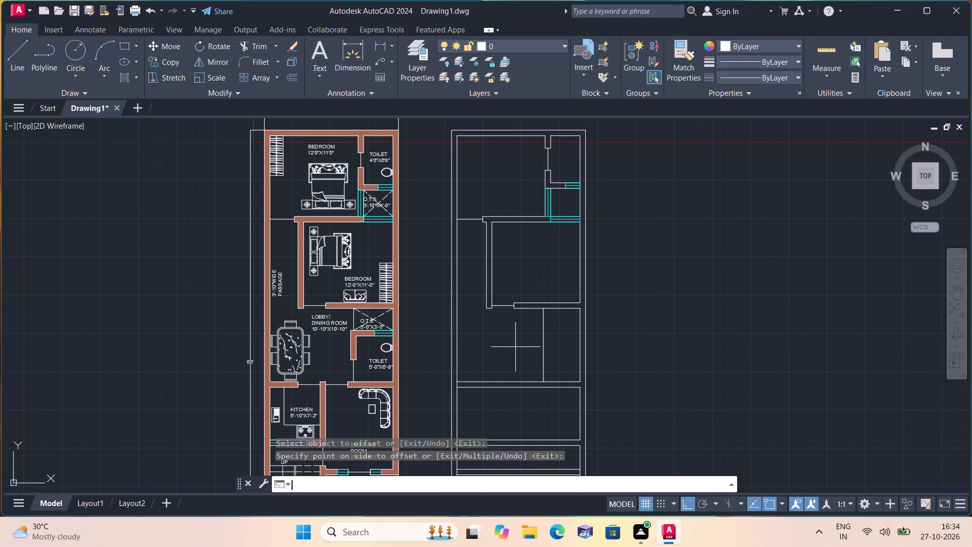
{"action": "type", "text": "9\""}
{"action": "key", "text": "space"}
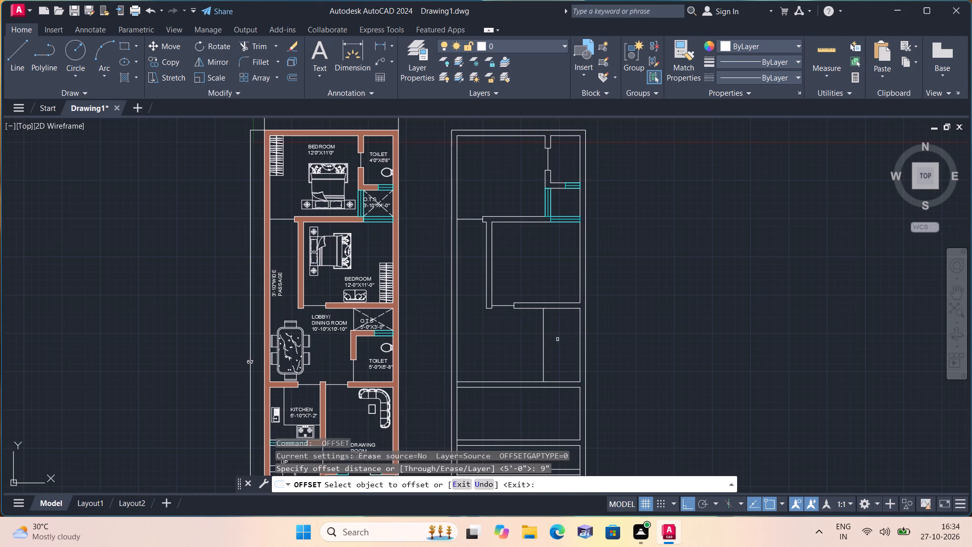
{"action": "left_click", "coordinate": [544, 329]}
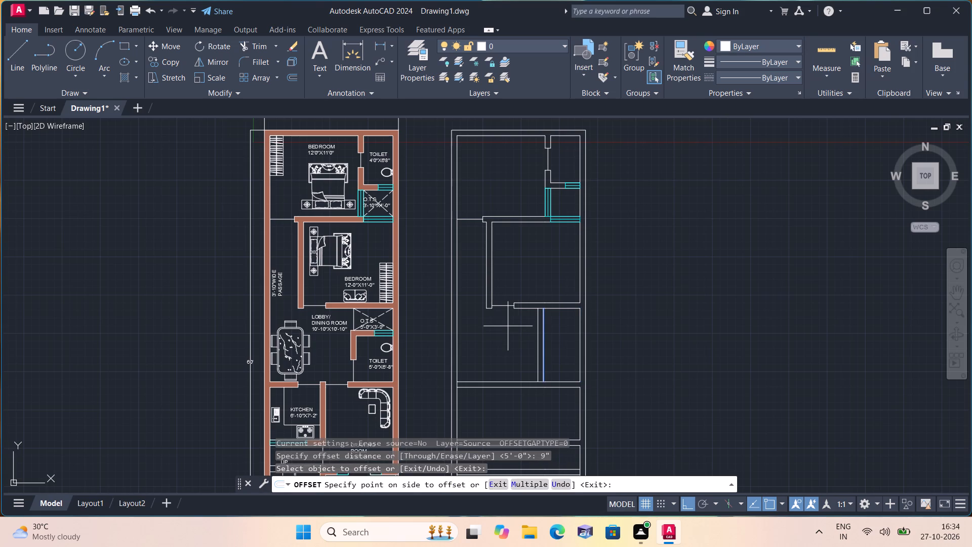
{"action": "left_click", "coordinate": [508, 326]}
{"action": "key", "text": "space"}
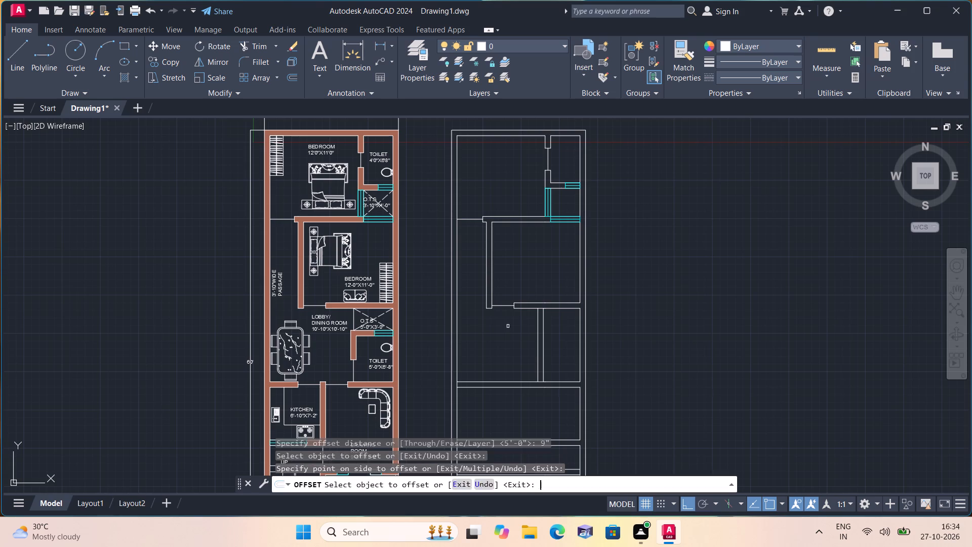
Offset the south face of the second bedroom's south wall 3' south to set the O.T.S. depth.
{"action": "key", "text": "space"}
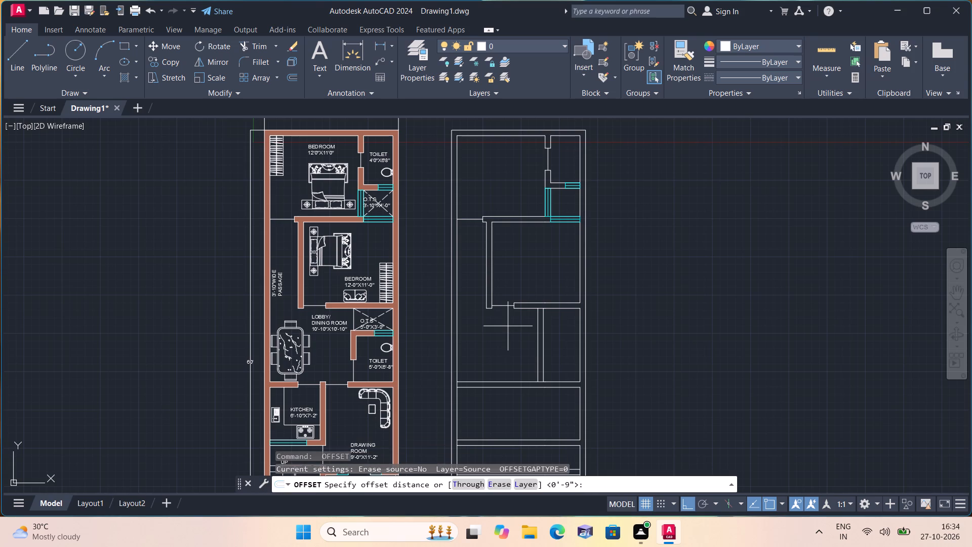
{"action": "type", "text": "3'"}
{"action": "key", "text": "space"}
{"action": "scroll", "coordinate": [528, 330], "scroll_direction": "up", "scroll_amount": 1}
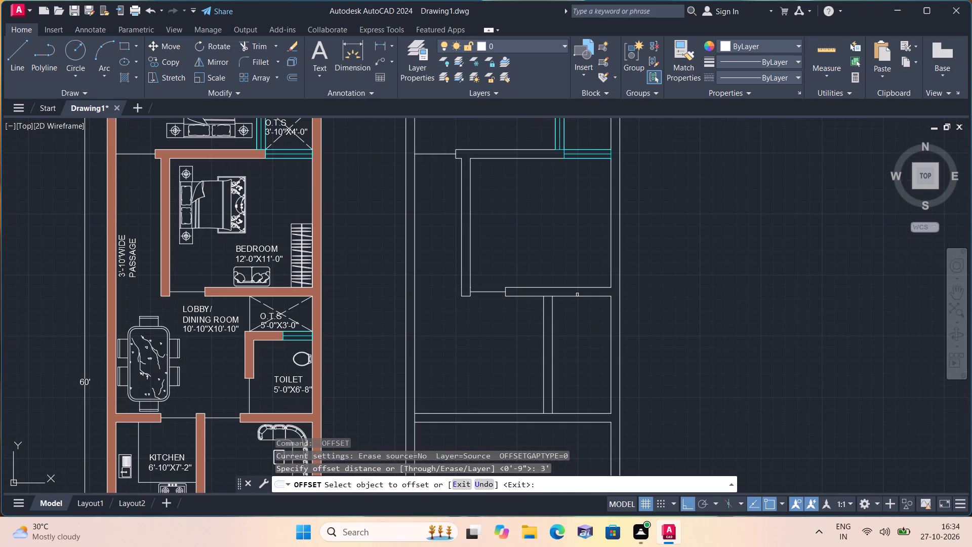
{"action": "left_click", "coordinate": [578, 297]}
{"action": "left_click", "coordinate": [577, 372]}
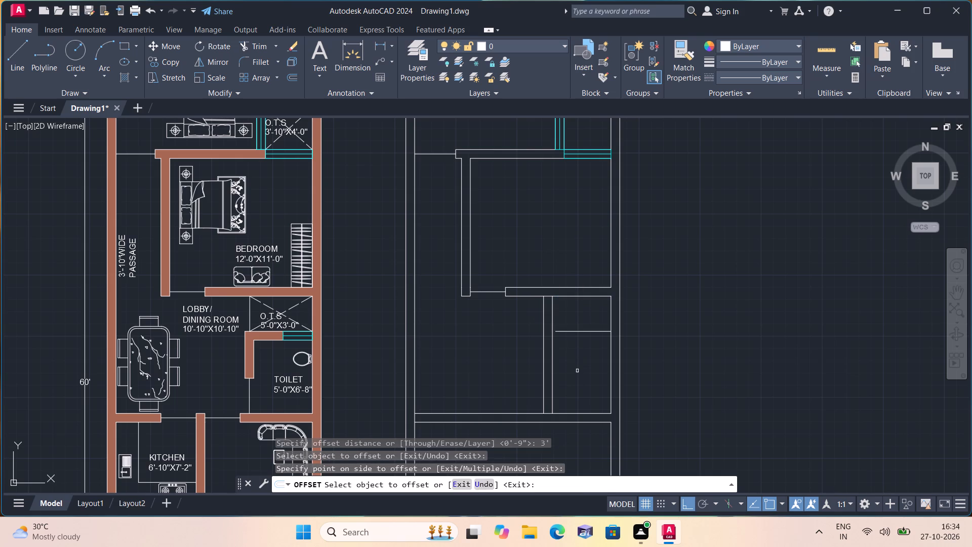
{"action": "key", "text": "space"}
Offset the O.T.S. south line 9" south to form the wall between the O.T.S. and the toilet.
{"action": "key", "text": "space"}
{"action": "type", "text": "9\""}
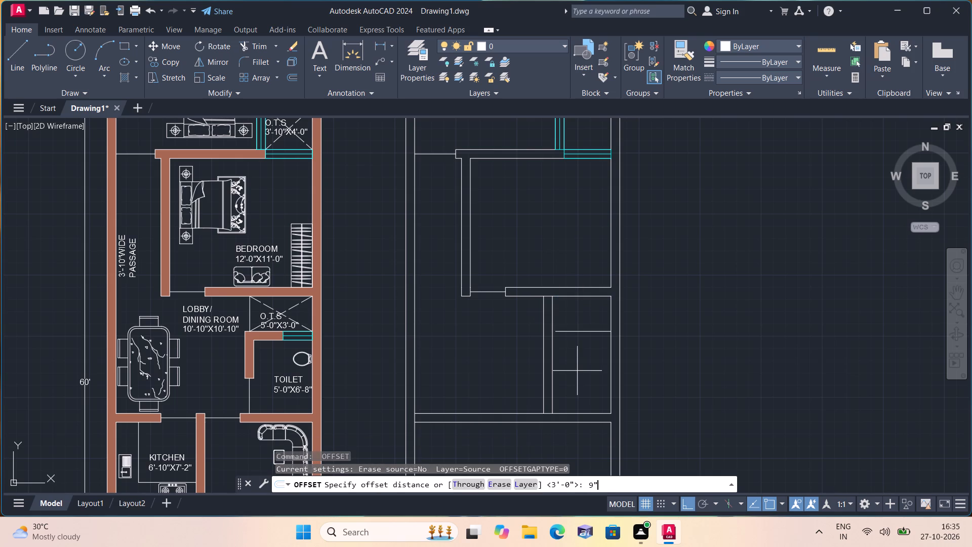
{"action": "key", "text": "space"}
{"action": "left_click", "coordinate": [581, 331]}
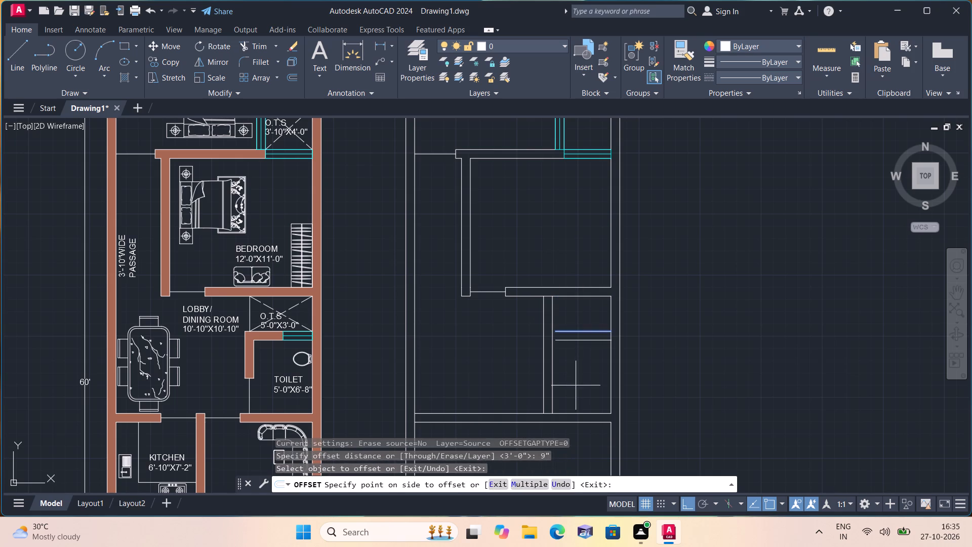
{"action": "left_click", "coordinate": [576, 387]}
{"action": "key", "text": "space"}
Extend both lines of the wall between the O.T.S. and toilet west to the partition's west face.
{"action": "type", "text": "exte"}
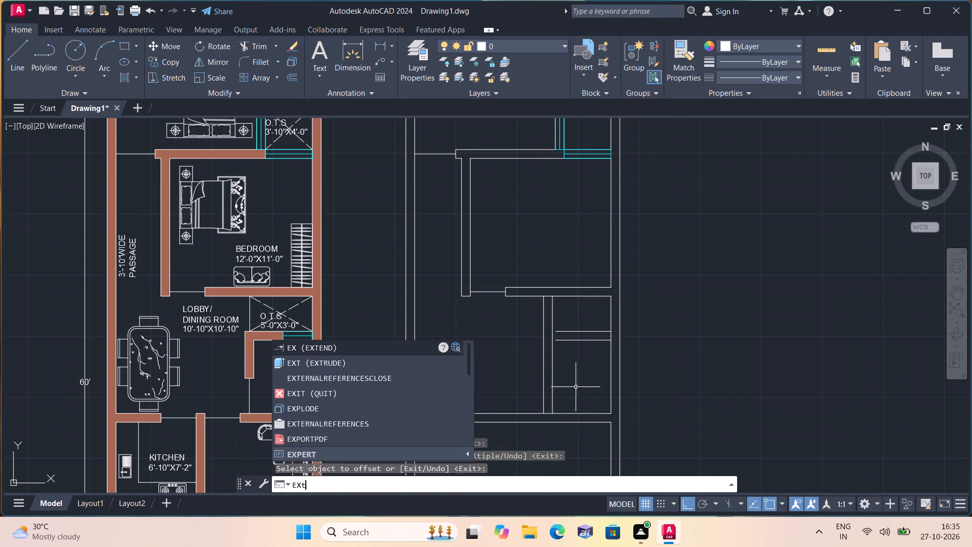
{"action": "key", "text": "space"}
{"action": "left_click_drag", "start_coordinate": [568, 328], "coordinate": [563, 347]}
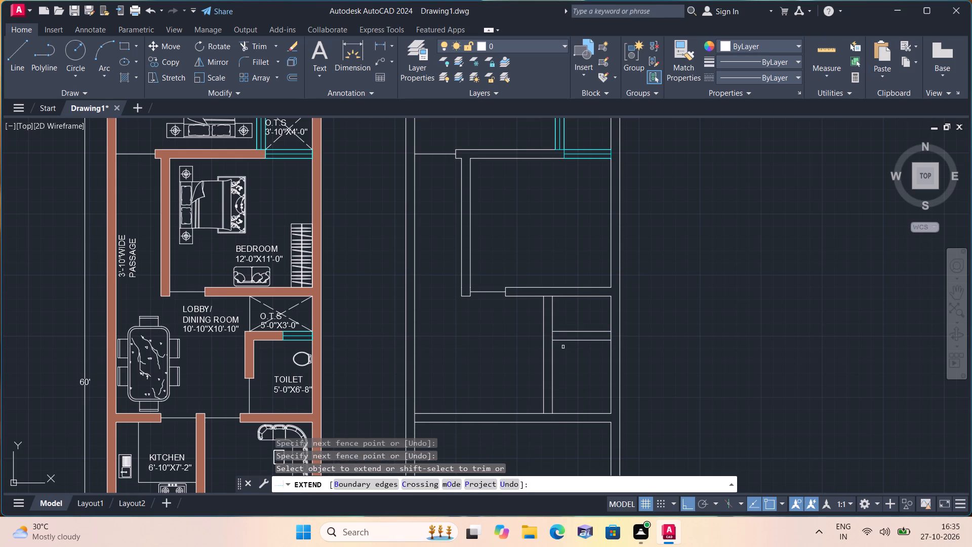
{"action": "left_click_drag", "start_coordinate": [563, 347], "coordinate": [573, 306]}
{"action": "key", "text": "space"}
Trim the partition's junction with the O.T.S.–toilet wall and the second bedroom's south wall line across the partition's top end.
{"action": "scroll", "coordinate": [568, 360], "scroll_direction": "down", "scroll_amount": 1}
{"action": "scroll", "coordinate": [568, 360], "scroll_direction": "up", "scroll_amount": 1}
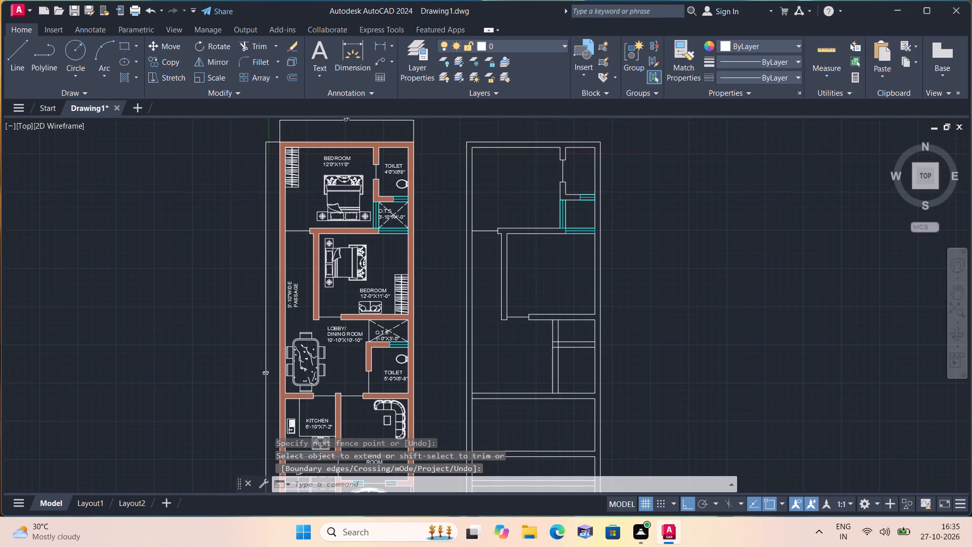
{"action": "type", "text": "trim"}
{"action": "key", "text": "space"}
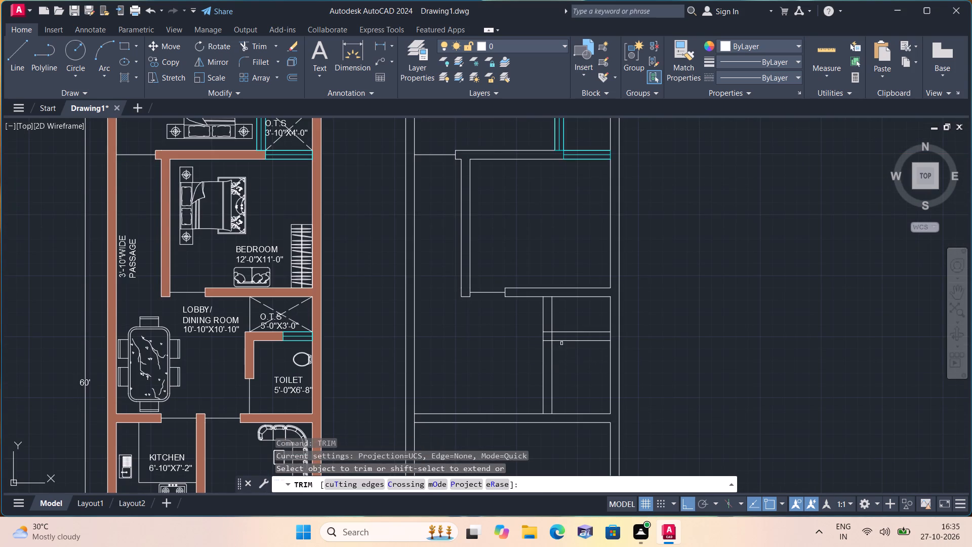
{"action": "scroll", "coordinate": [557, 337], "scroll_direction": "up", "scroll_amount": 1}
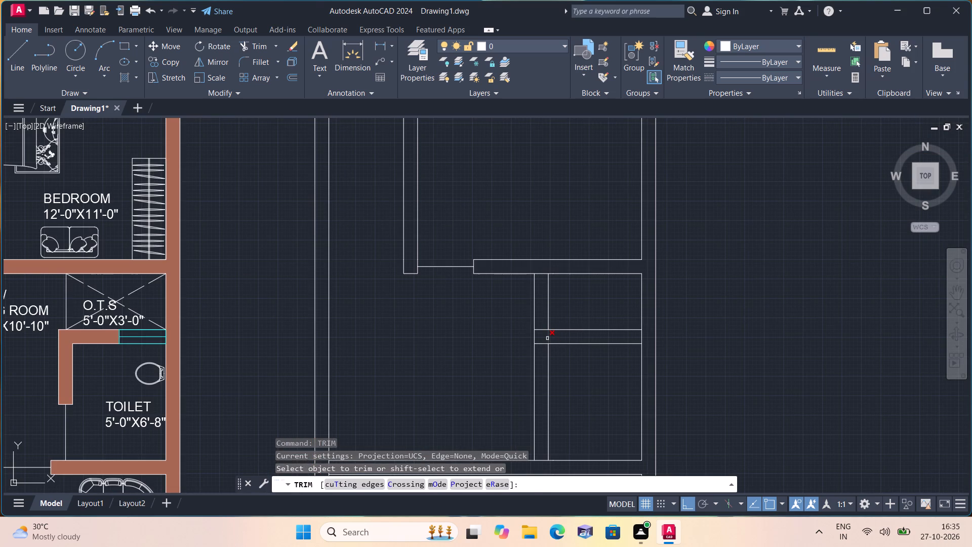
{"action": "left_click", "coordinate": [547, 338]}
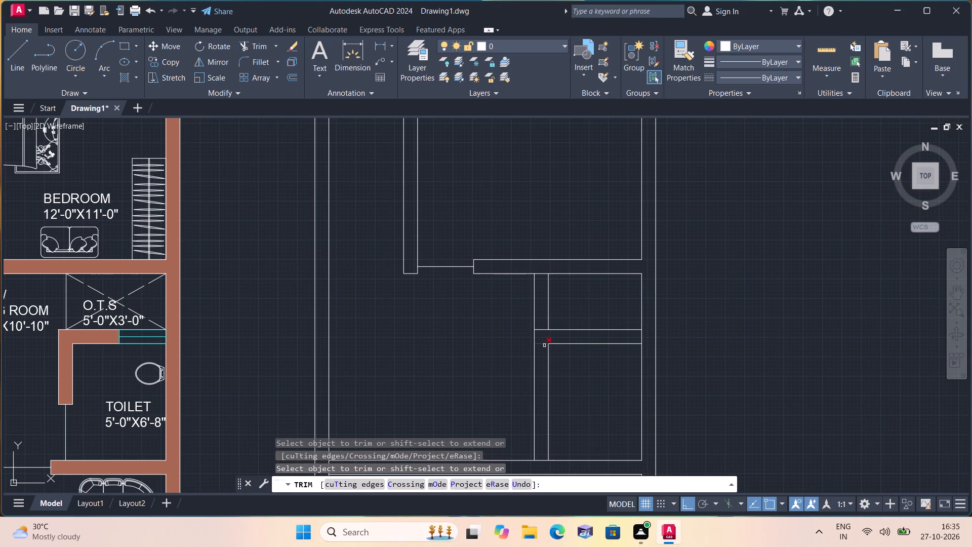
{"action": "left_click", "coordinate": [544, 343]}
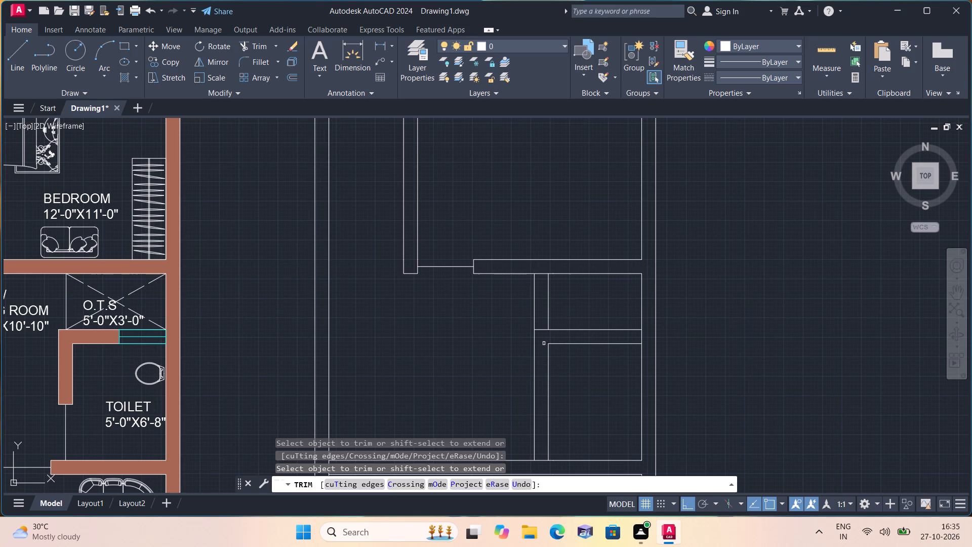
{"action": "left_click", "coordinate": [537, 274]}
{"action": "scroll", "coordinate": [537, 272], "scroll_direction": "down", "scroll_amount": 1}
{"action": "middle_click_drag", "start_coordinate": [529, 247], "coordinate": [520, 217]}
{"action": "scroll", "coordinate": [538, 305], "scroll_direction": "up", "scroll_amount": 1}
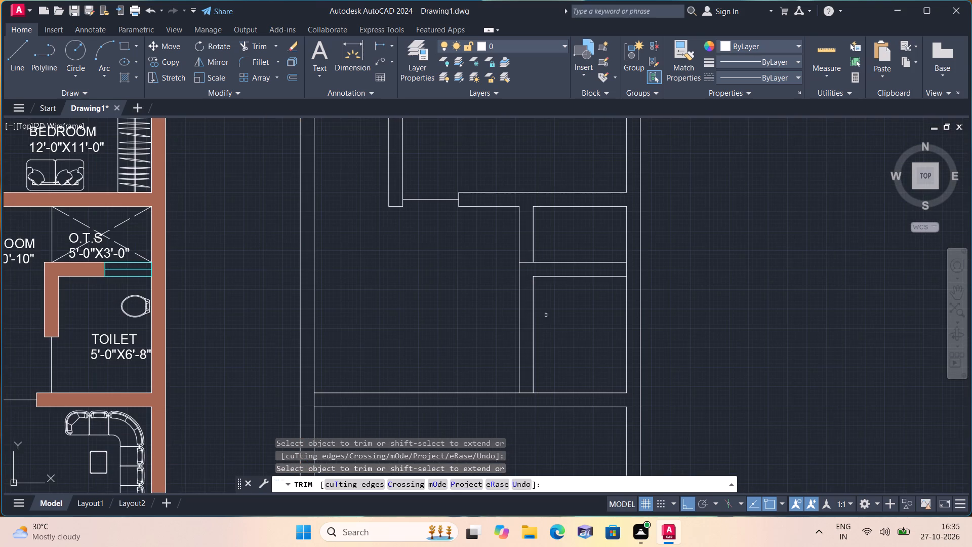
{"action": "middle_click_drag", "start_coordinate": [570, 345], "coordinate": [549, 303]}
{"action": "scroll", "coordinate": [549, 303], "scroll_direction": "down", "scroll_amount": 1}
{"action": "key", "text": "space"}
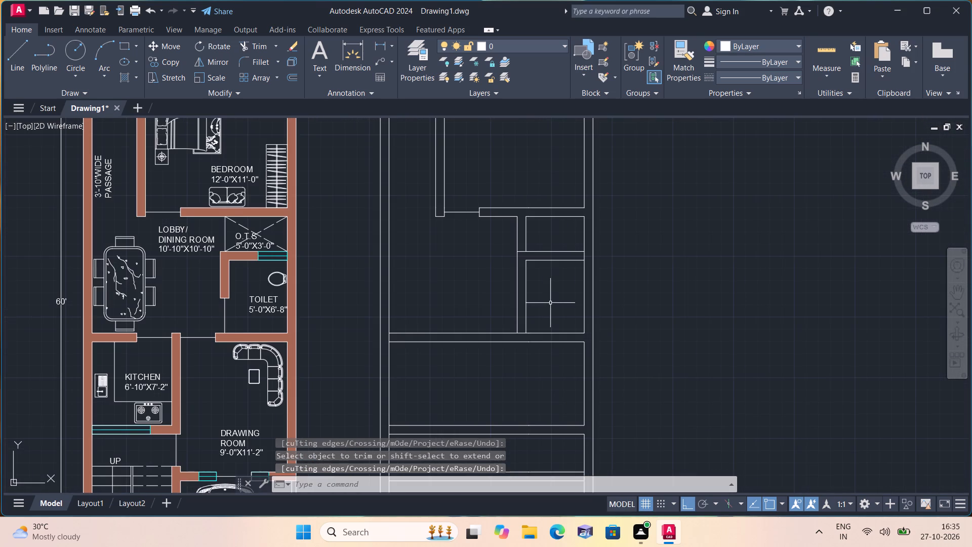
Make Layer1 current and draw a line across the second bedroom's south wall, in line with the partition's east face.
{"action": "middle_click_drag", "start_coordinate": [555, 301], "coordinate": [551, 366]}
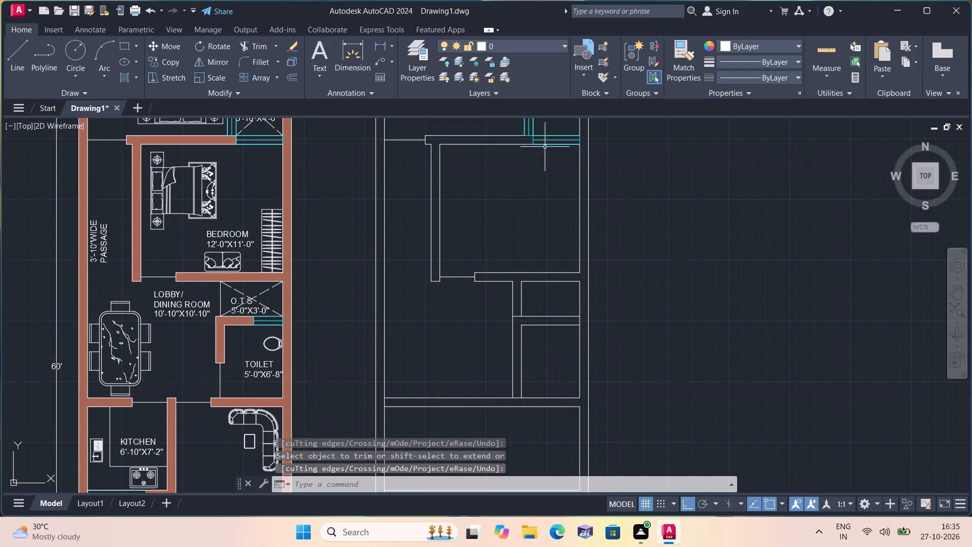
{"action": "left_click", "coordinate": [541, 45]}
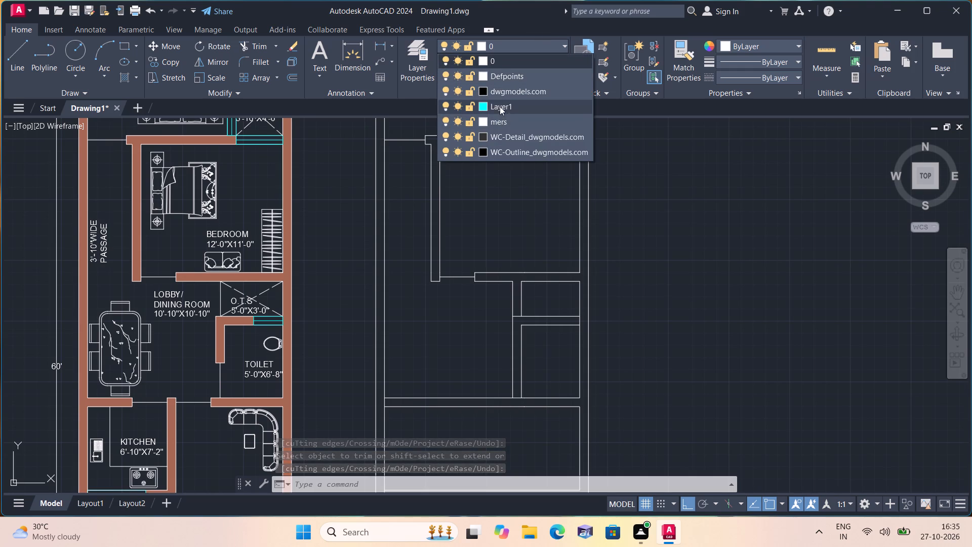
{"action": "left_click", "coordinate": [500, 106]}
{"action": "type", "text": "l"}
{"action": "key", "text": "space"}
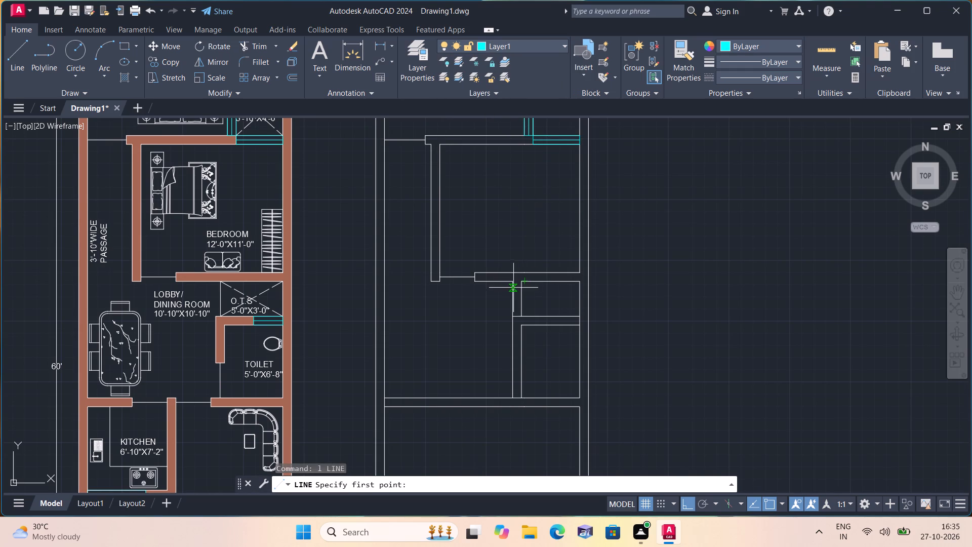
{"action": "scroll", "coordinate": [508, 278], "scroll_direction": "up", "scroll_amount": 1}
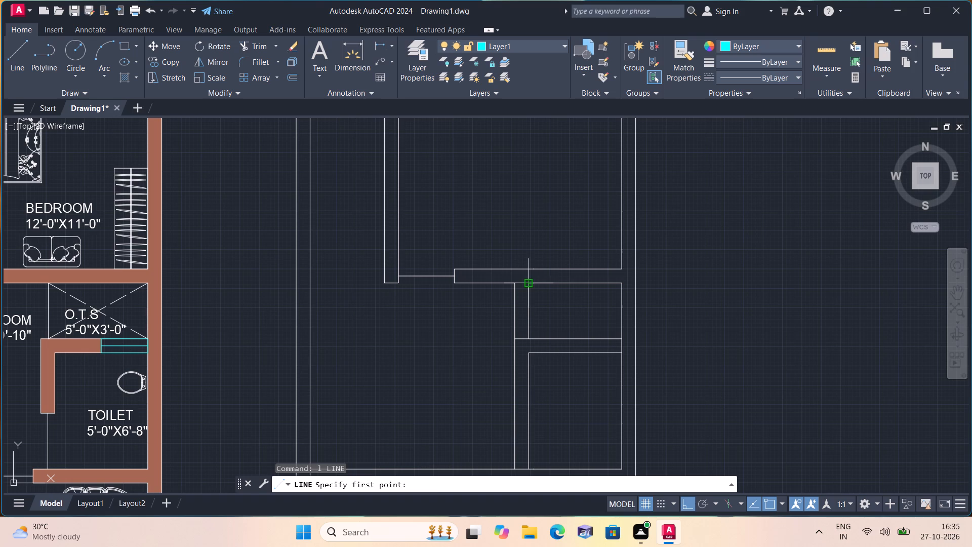
{"action": "left_click", "coordinate": [530, 285]}
{"action": "left_click", "coordinate": [529, 270]}
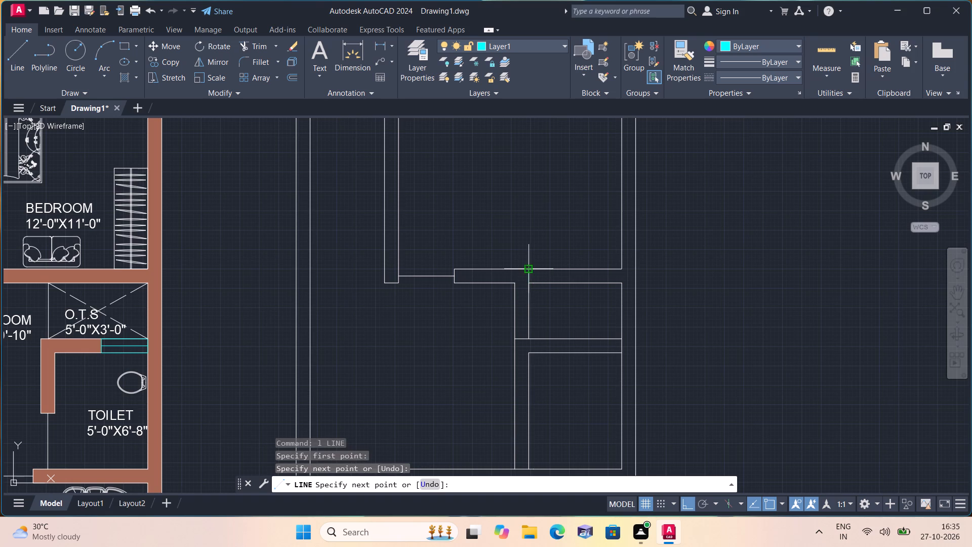
{"action": "key", "text": "space"}
Draw the east end line and the centre line of the window in the second bedroom's south wall above the O.T.S.
{"action": "key", "text": "space"}
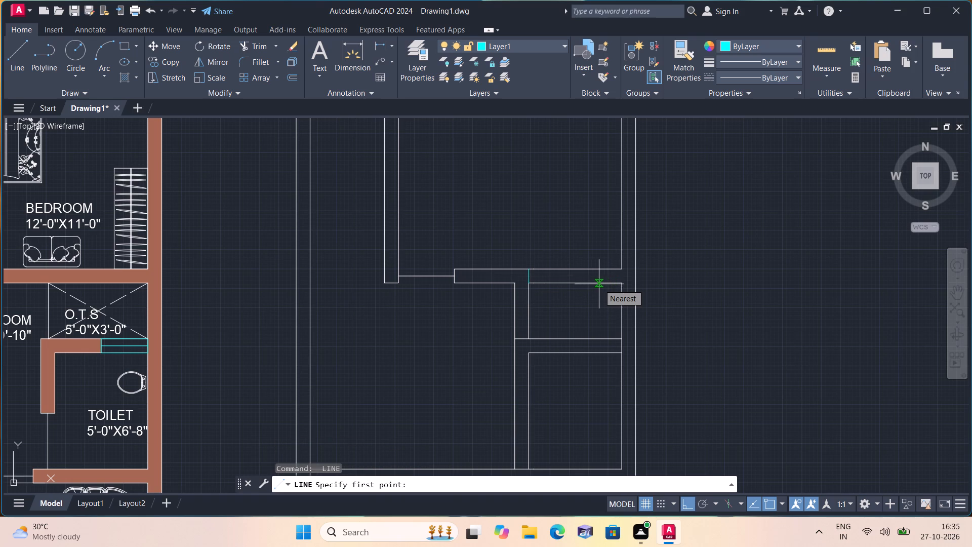
{"action": "left_click", "coordinate": [599, 284]}
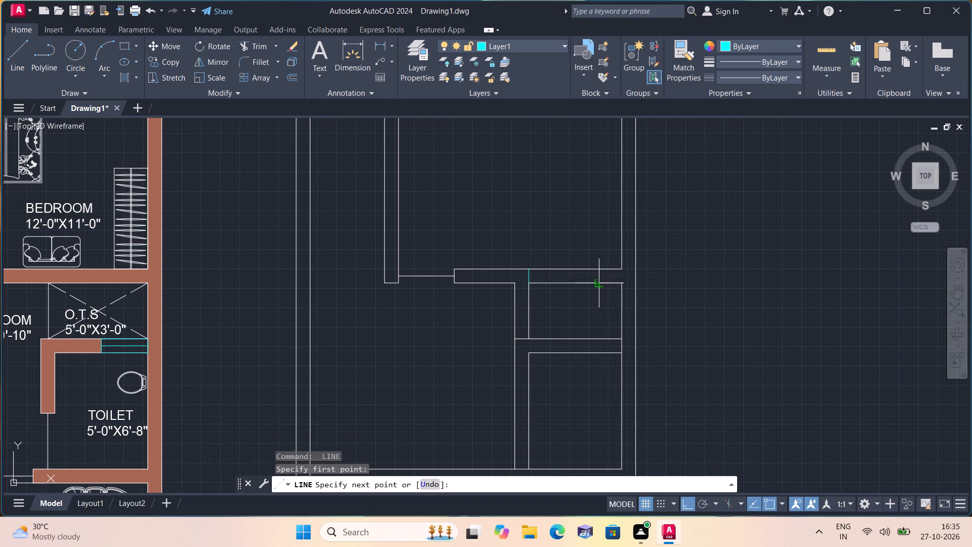
{"action": "left_click", "coordinate": [599, 270]}
{"action": "key", "text": "space"}
{"action": "scroll", "coordinate": [599, 282], "scroll_direction": "up", "scroll_amount": 1}
{"action": "key", "text": "space"}
{"action": "left_click", "coordinate": [598, 273]}
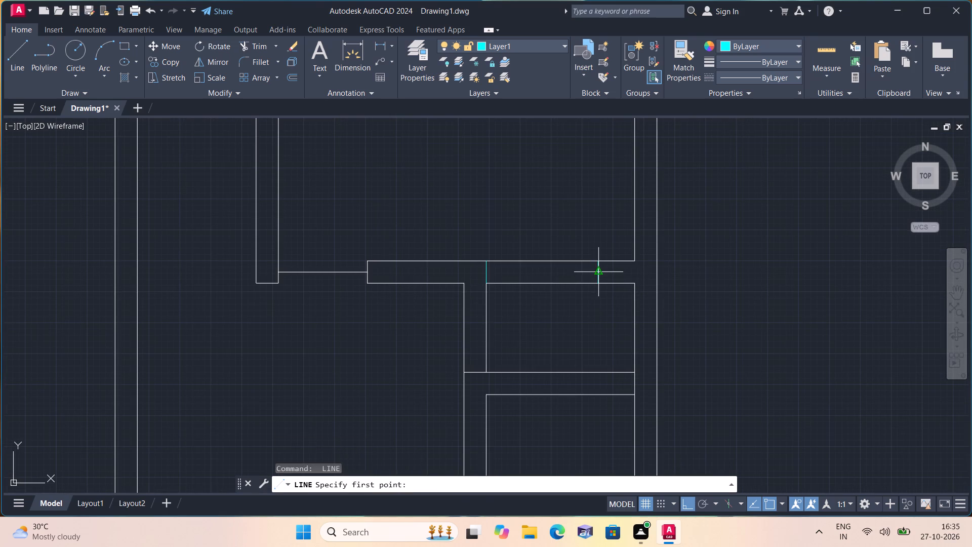
{"action": "left_click", "coordinate": [489, 272]}
{"action": "key", "text": "space"}
Draw the window's north and south face lines, running the south one west to the O.T.S. partition's west face.
{"action": "key", "text": "space"}
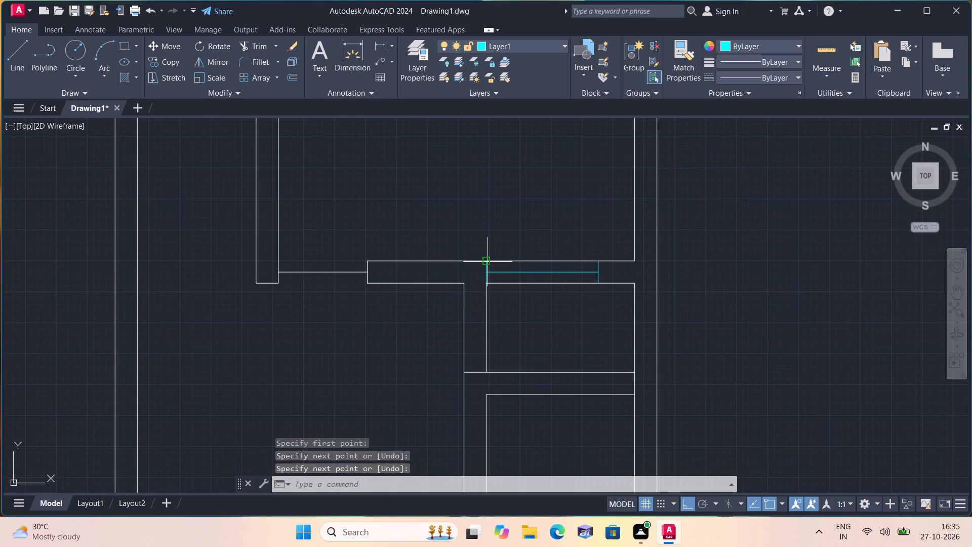
{"action": "left_click", "coordinate": [488, 261]}
{"action": "left_click", "coordinate": [596, 261]}
{"action": "key", "text": "space"}
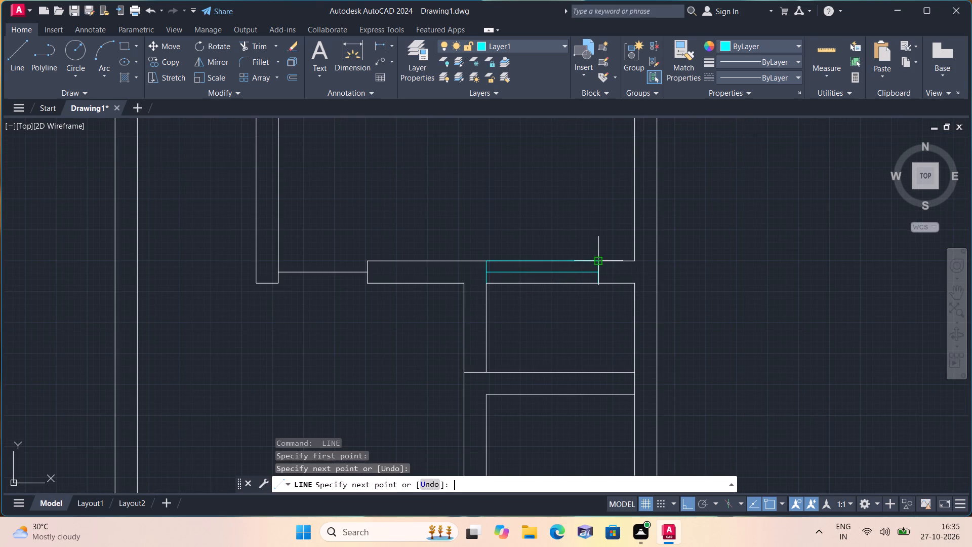
{"action": "key", "text": "space"}
{"action": "left_click", "coordinate": [597, 282]}
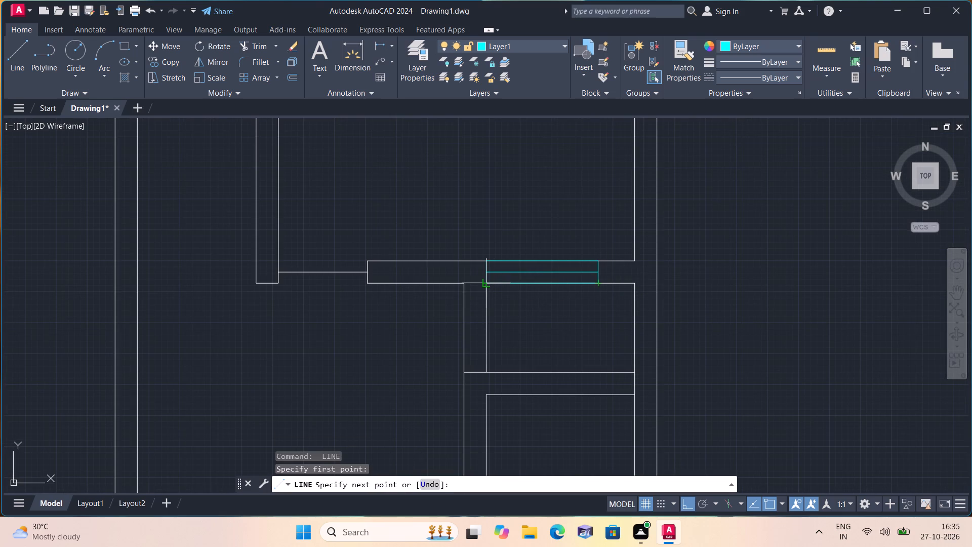
{"action": "left_click", "coordinate": [466, 286]}
{"action": "key", "text": "space"}
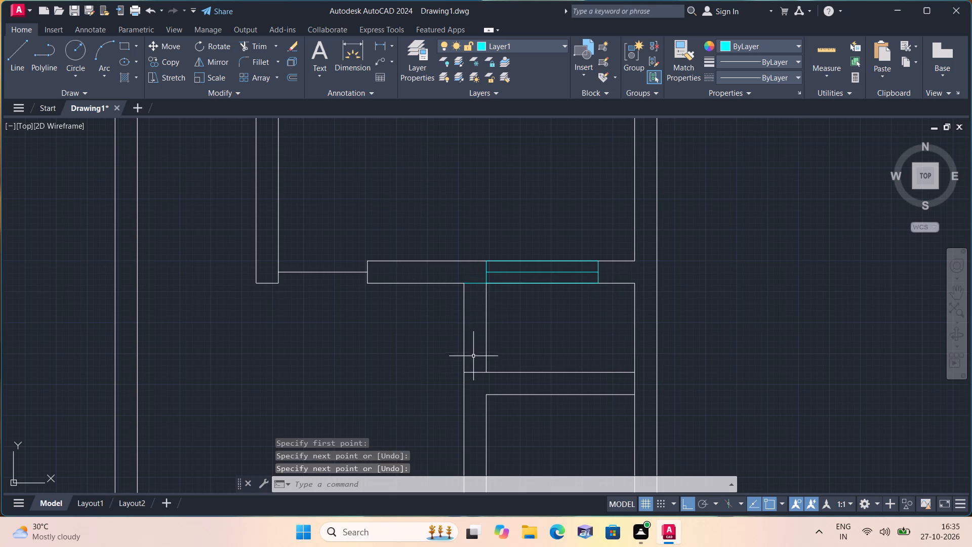
Outline a full-height window in the O.T.S. west partition with its south end line and both face lines.
{"action": "key", "text": "space"}
{"action": "left_click", "coordinate": [486, 374]}
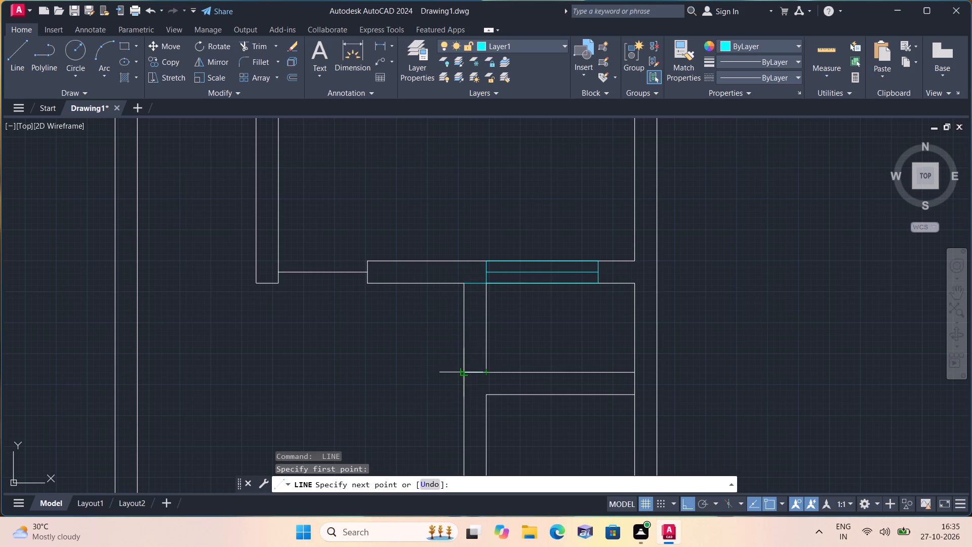
{"action": "left_click", "coordinate": [463, 373]}
{"action": "left_click", "coordinate": [466, 281]}
{"action": "key", "text": "space"}
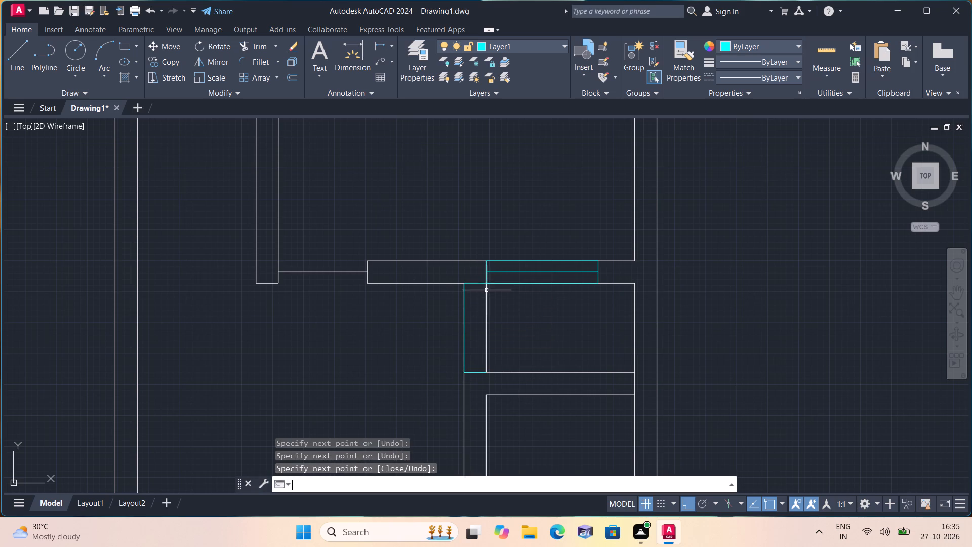
{"action": "key", "text": "space"}
{"action": "left_click", "coordinate": [489, 284]}
{"action": "left_click", "coordinate": [490, 371]}
{"action": "key", "text": "space"}
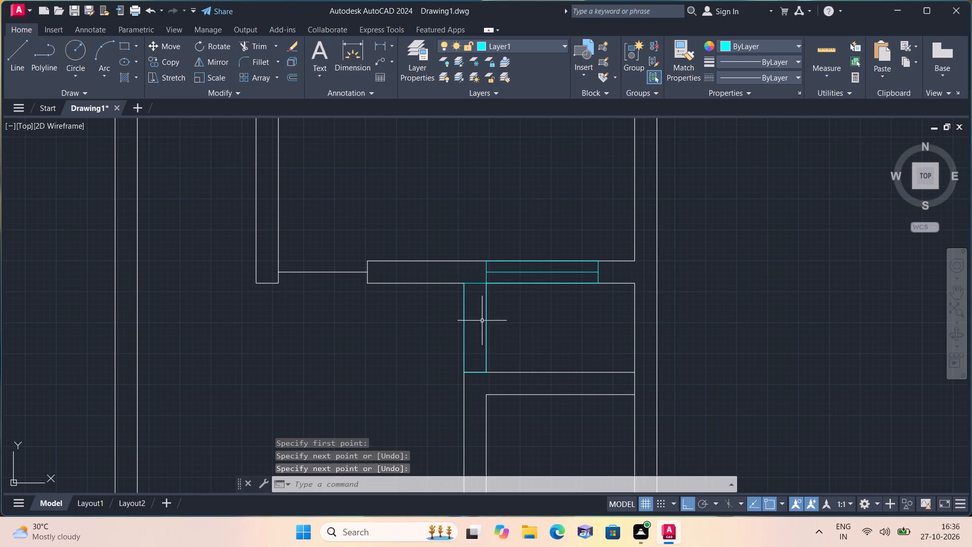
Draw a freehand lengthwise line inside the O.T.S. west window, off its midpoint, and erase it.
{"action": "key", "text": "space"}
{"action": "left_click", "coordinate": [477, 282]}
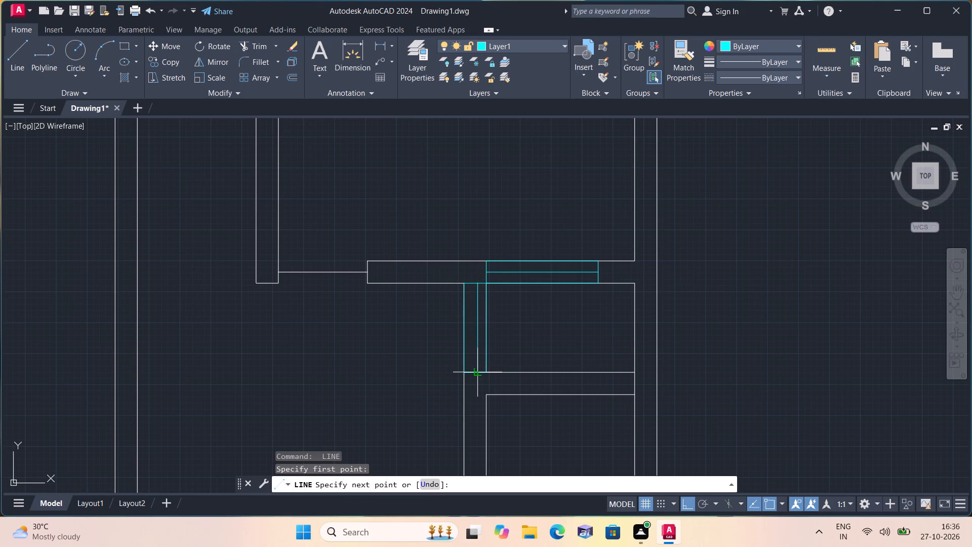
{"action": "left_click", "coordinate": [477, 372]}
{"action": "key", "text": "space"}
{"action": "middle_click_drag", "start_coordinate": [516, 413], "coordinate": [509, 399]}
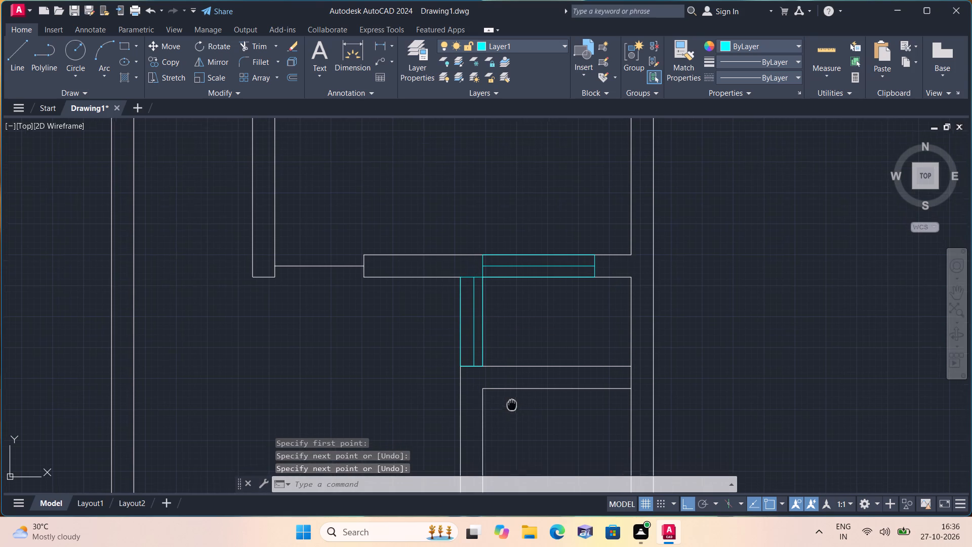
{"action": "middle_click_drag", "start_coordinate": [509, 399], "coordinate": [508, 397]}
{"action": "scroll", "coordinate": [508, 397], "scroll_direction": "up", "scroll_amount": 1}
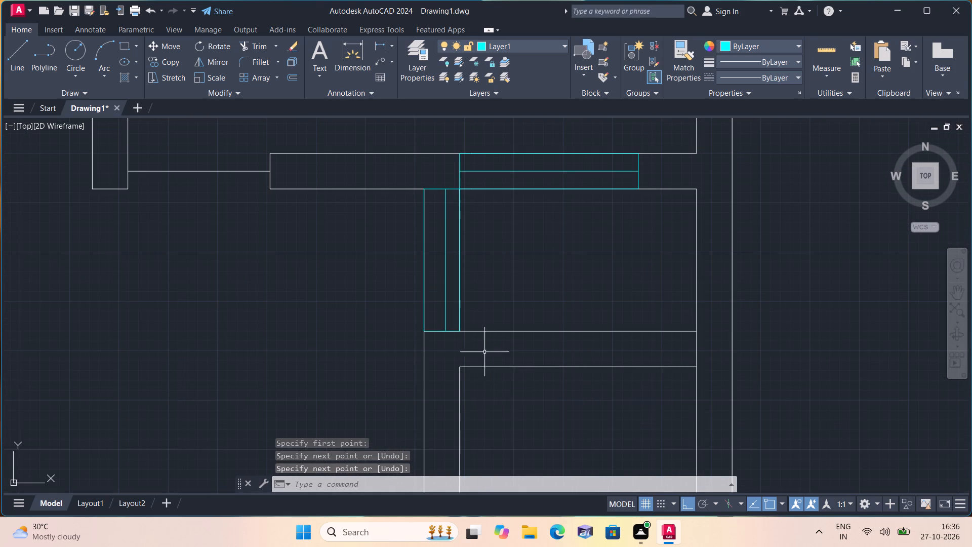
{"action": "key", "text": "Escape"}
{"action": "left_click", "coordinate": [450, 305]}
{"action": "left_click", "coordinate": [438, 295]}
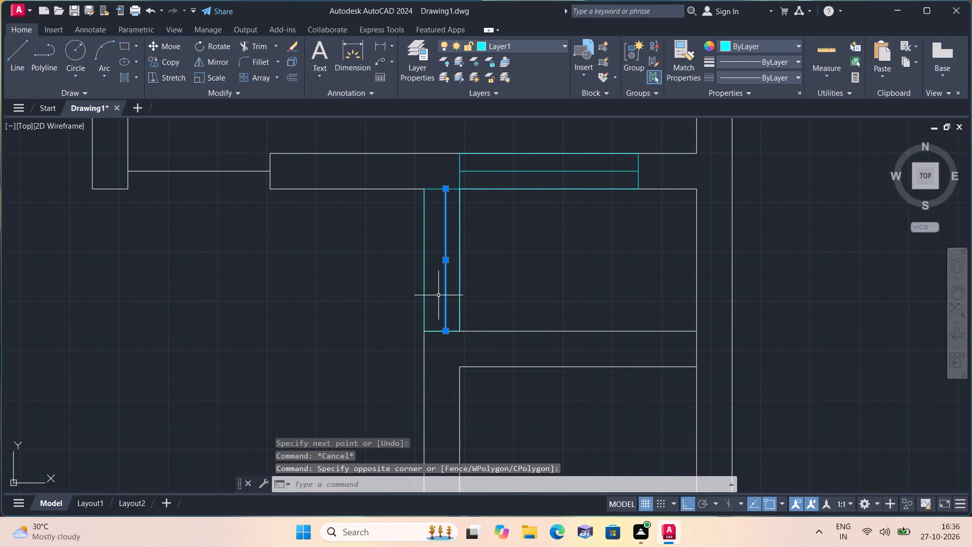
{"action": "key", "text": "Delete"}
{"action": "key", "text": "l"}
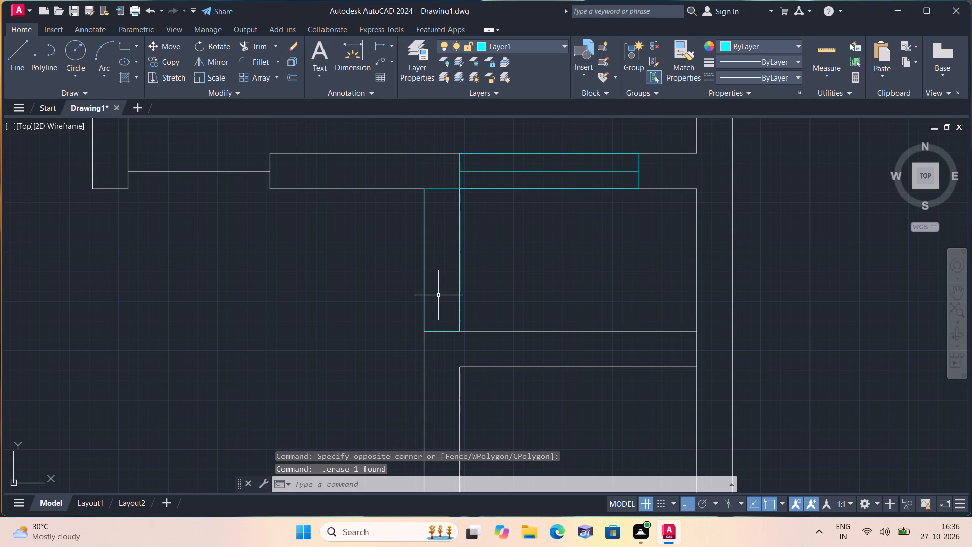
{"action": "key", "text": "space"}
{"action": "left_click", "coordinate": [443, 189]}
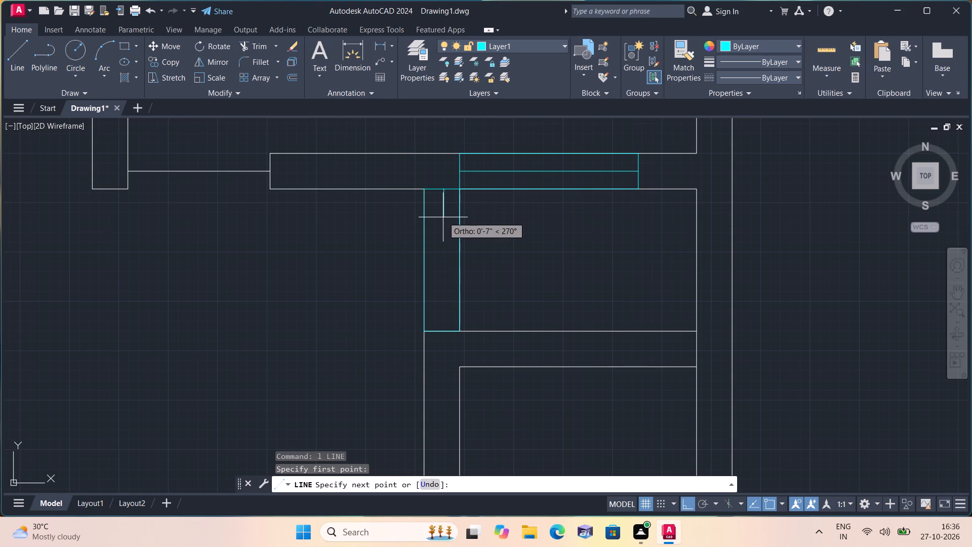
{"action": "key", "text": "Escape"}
Draw the O.T.S. west window's centre line from the midpoint of its south end to its north end.
{"action": "key", "text": "space"}
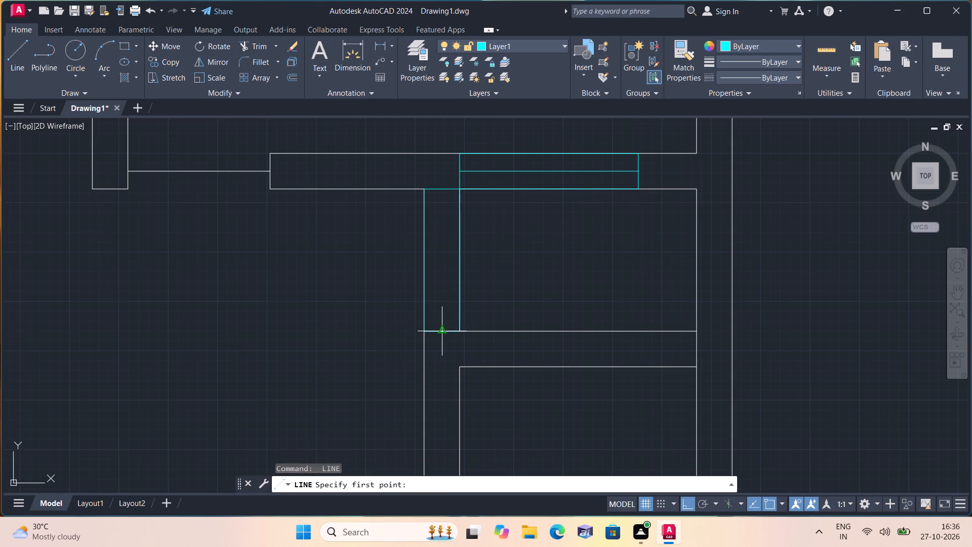
{"action": "left_click", "coordinate": [442, 332]}
{"action": "left_click", "coordinate": [440, 189]}
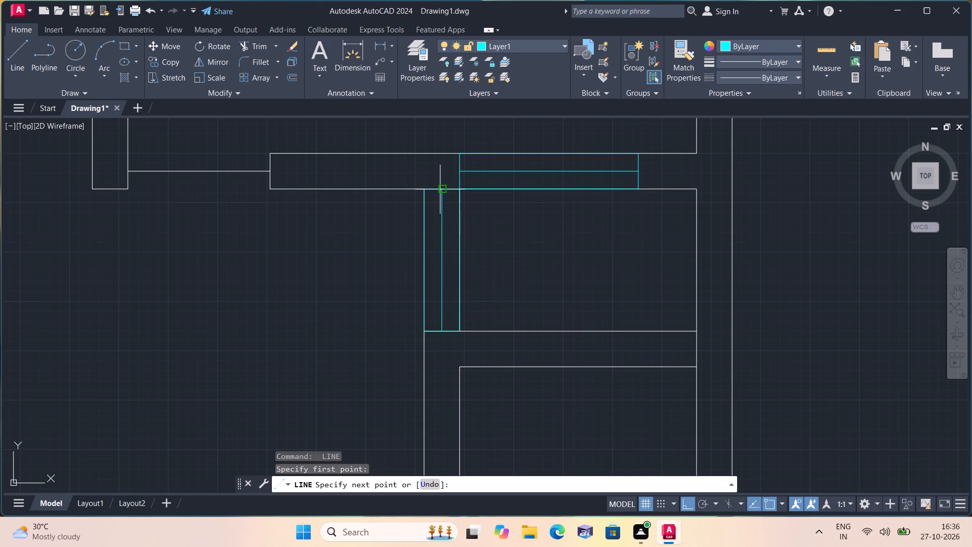
{"action": "key", "text": "space"}
Draw a window with a centre line at the east end of the wall between the O.T.S. and the toilet.
{"action": "middle_click_drag", "start_coordinate": [521, 321], "coordinate": [447, 253]}
{"action": "scroll", "coordinate": [452, 256], "scroll_direction": "down", "scroll_amount": 1}
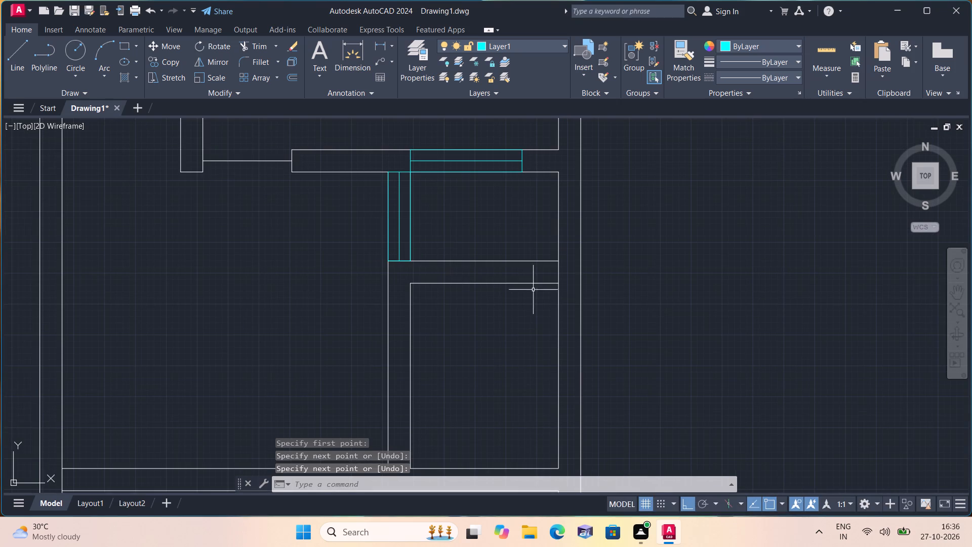
{"action": "key", "text": "space"}
{"action": "left_click", "coordinate": [556, 262]}
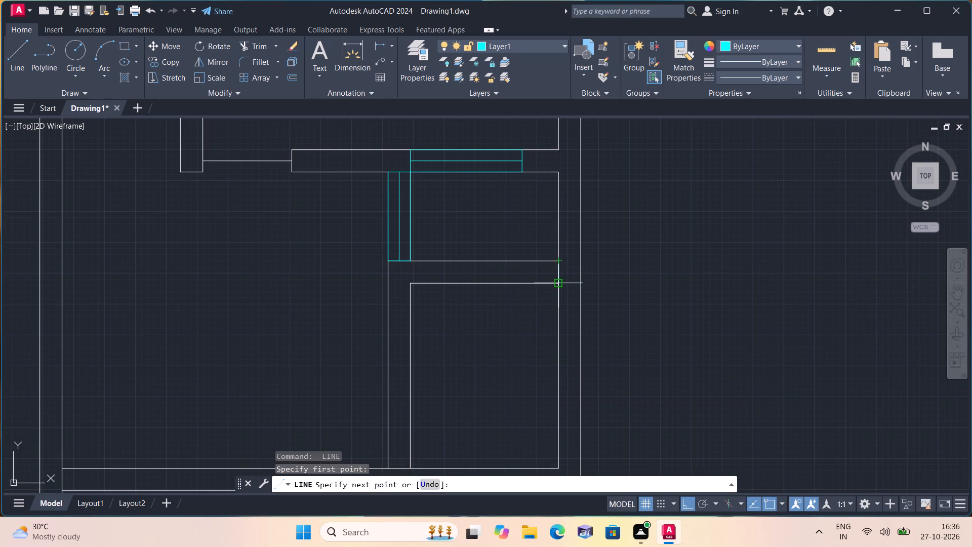
{"action": "left_click", "coordinate": [555, 283]}
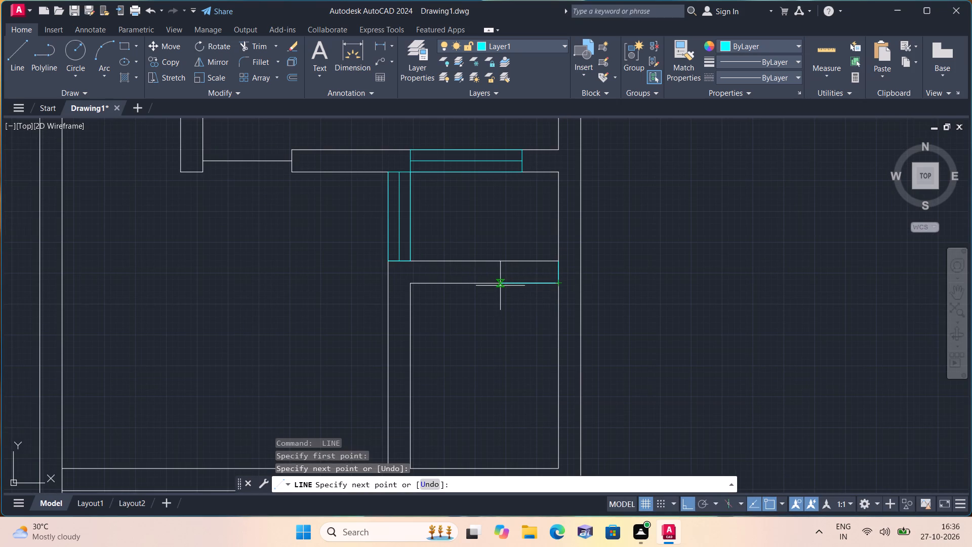
{"action": "left_click", "coordinate": [500, 286]}
{"action": "left_click", "coordinate": [500, 260]}
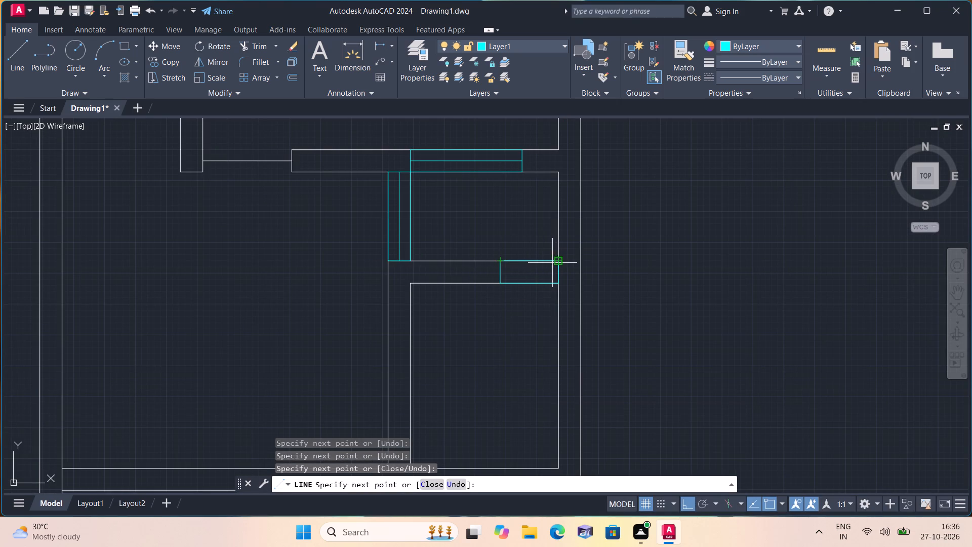
{"action": "left_click", "coordinate": [553, 263]}
{"action": "key", "text": "space"}
{"action": "key", "text": "space"}
{"action": "left_click", "coordinate": [560, 273]}
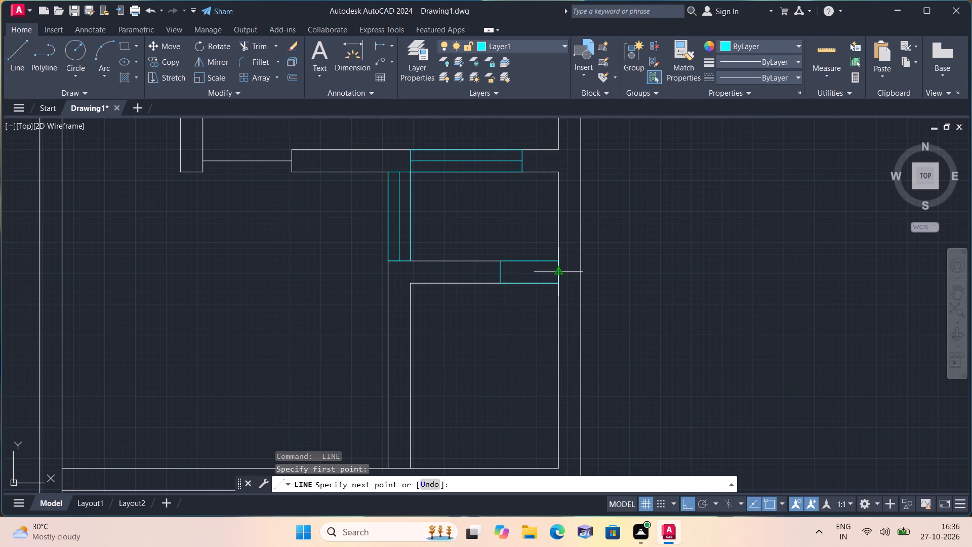
{"action": "left_click", "coordinate": [502, 272]}
{"action": "key", "text": "space"}
Make layer 0 current and draw the toilet door opening's edge across the partition, 3' north of the toilet's south wall.
{"action": "scroll", "coordinate": [502, 272], "scroll_direction": "down", "scroll_amount": 1}
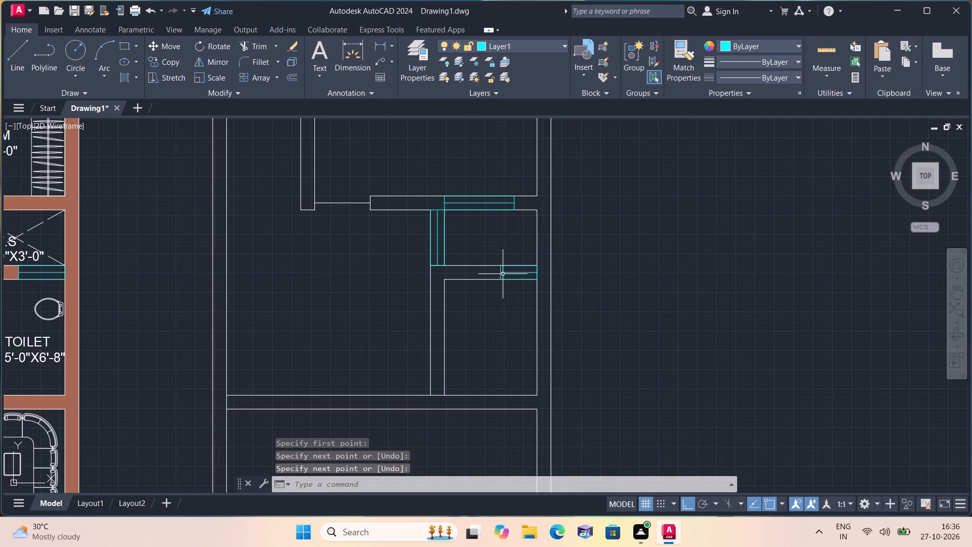
{"action": "scroll", "coordinate": [503, 275], "scroll_direction": "down", "scroll_amount": 1}
{"action": "middle_click_drag", "start_coordinate": [503, 310], "coordinate": [520, 277]}
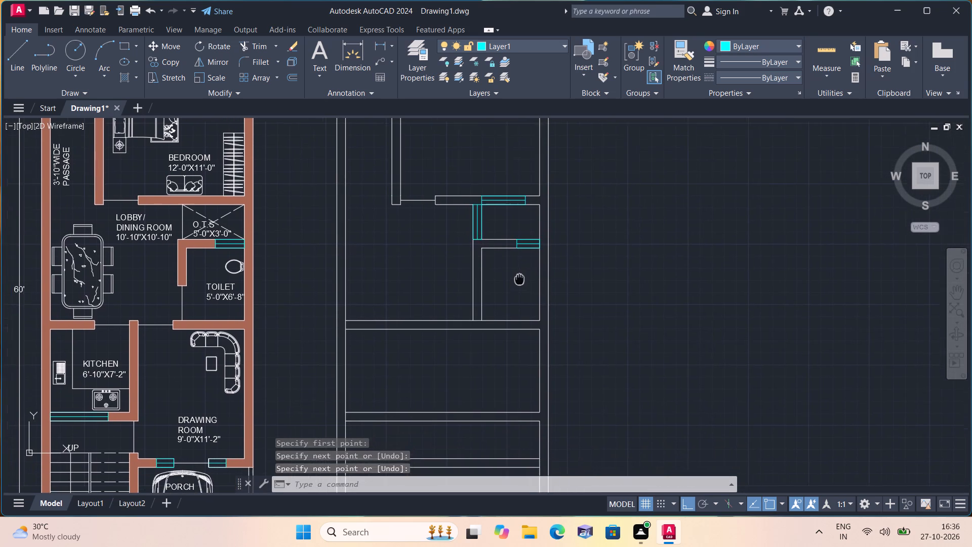
{"action": "middle_click_drag", "start_coordinate": [520, 277], "coordinate": [520, 276]}
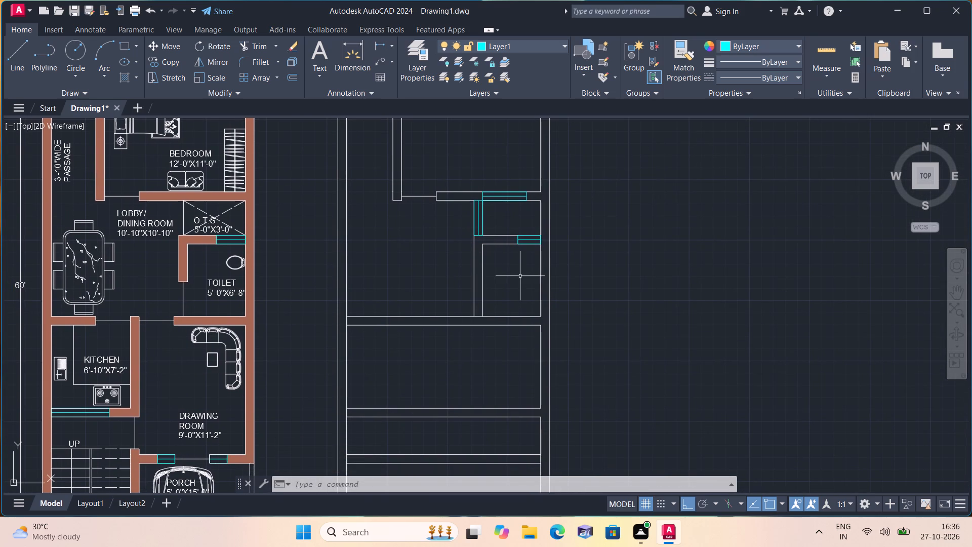
{"action": "left_click", "coordinate": [520, 44]}
{"action": "left_click", "coordinate": [510, 61]}
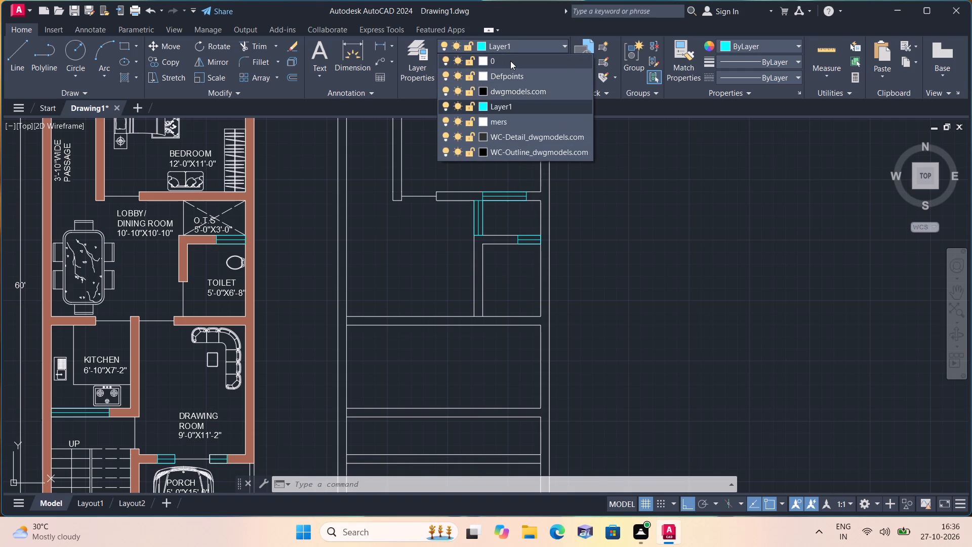
{"action": "key", "text": "l"}
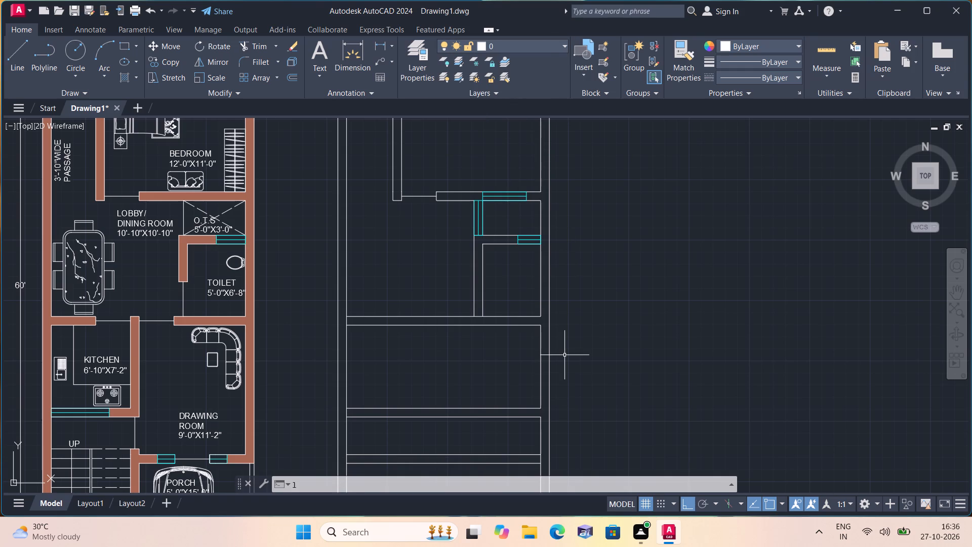
{"action": "key", "text": "space"}
{"action": "scroll", "coordinate": [477, 382], "scroll_direction": "up", "scroll_amount": 1}
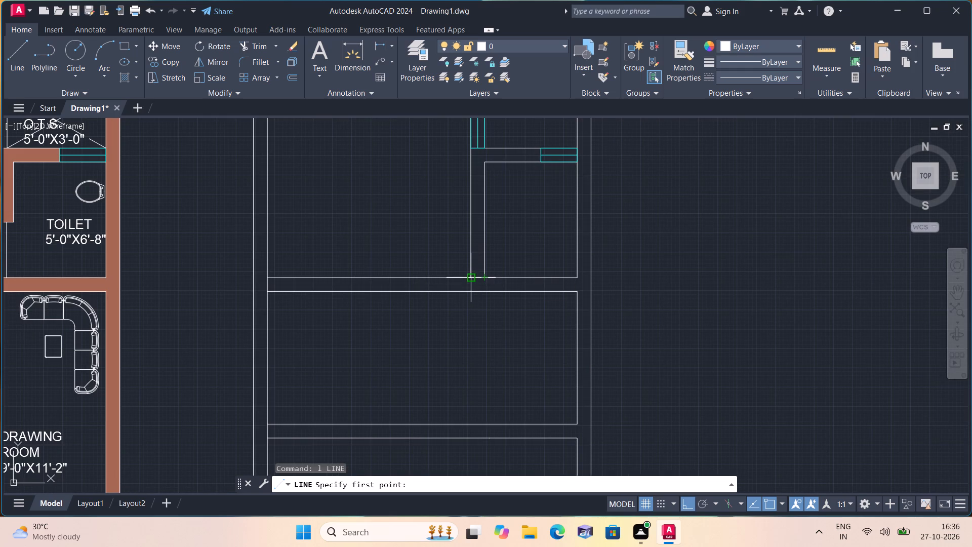
{"action": "left_click", "coordinate": [471, 278]}
{"action": "type", "text": "3'"}
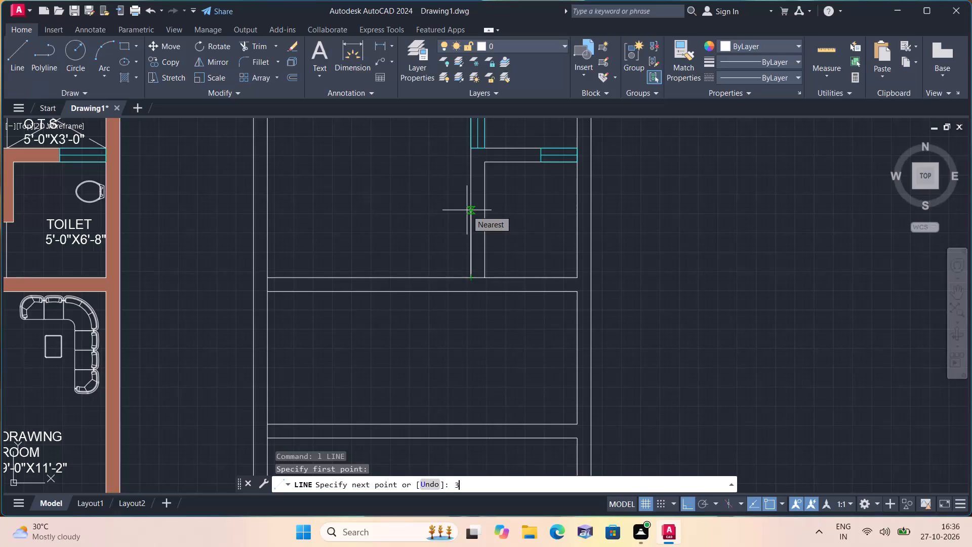
{"action": "key", "text": "space"}
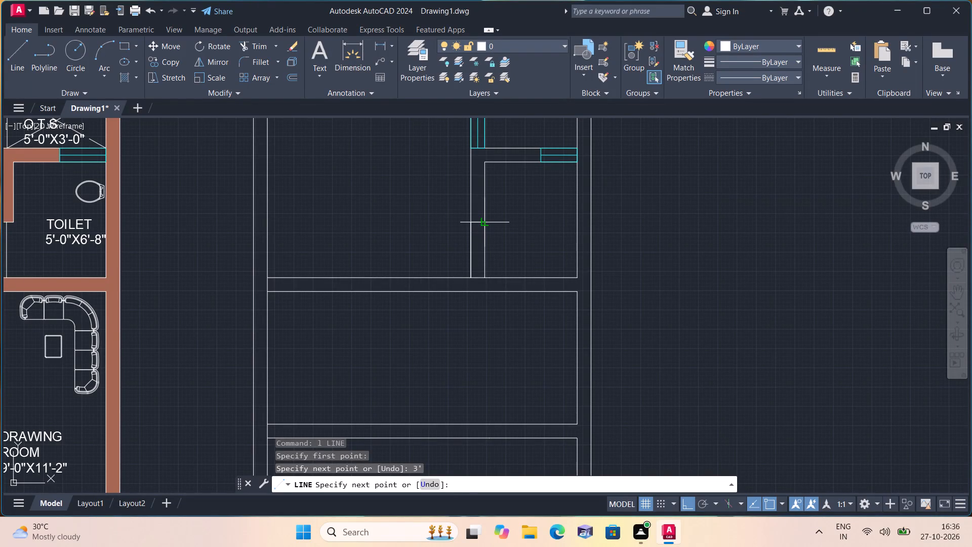
{"action": "left_click", "coordinate": [484, 223]}
{"action": "key", "text": "space"}
Trim both partition lines between the opening's edge and the toilet's south wall to open the toilet doorway.
{"action": "type", "text": "trim"}
{"action": "key", "text": "space"}
{"action": "left_click_drag", "start_coordinate": [518, 236], "coordinate": [429, 245]}
{"action": "key", "text": "space"}
Draw the door line through the middle of the toilet opening, from the partition's end to the south wall.
{"action": "type", "text": "l"}
{"action": "key", "text": "space"}
{"action": "left_click_drag", "start_coordinate": [476, 223], "coordinate": [478, 230]}
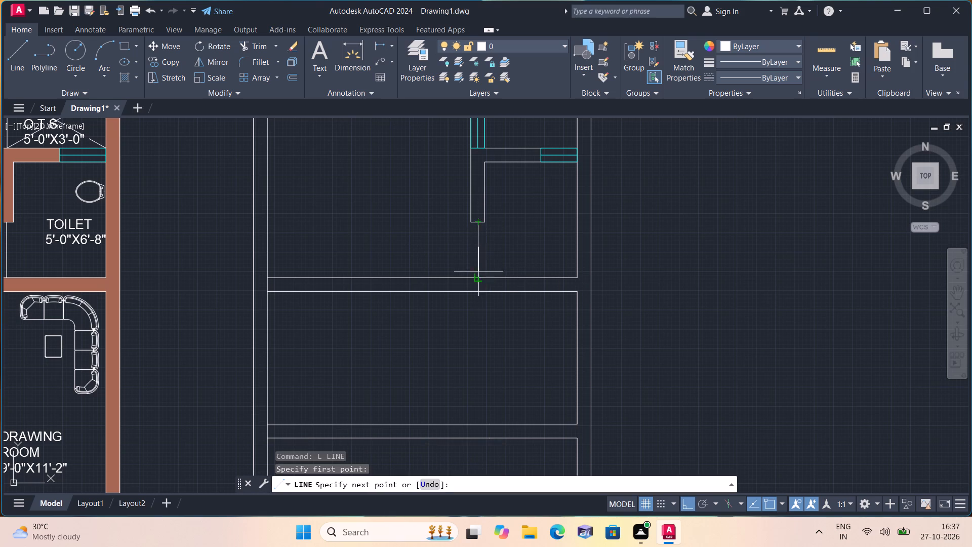
{"action": "left_click", "coordinate": [478, 279]}
{"action": "key", "text": "space"}
Trim the west wall's inner line where the cross walls north and south of the kitchen meet it.
{"action": "scroll", "coordinate": [476, 261], "scroll_direction": "down", "scroll_amount": 3}
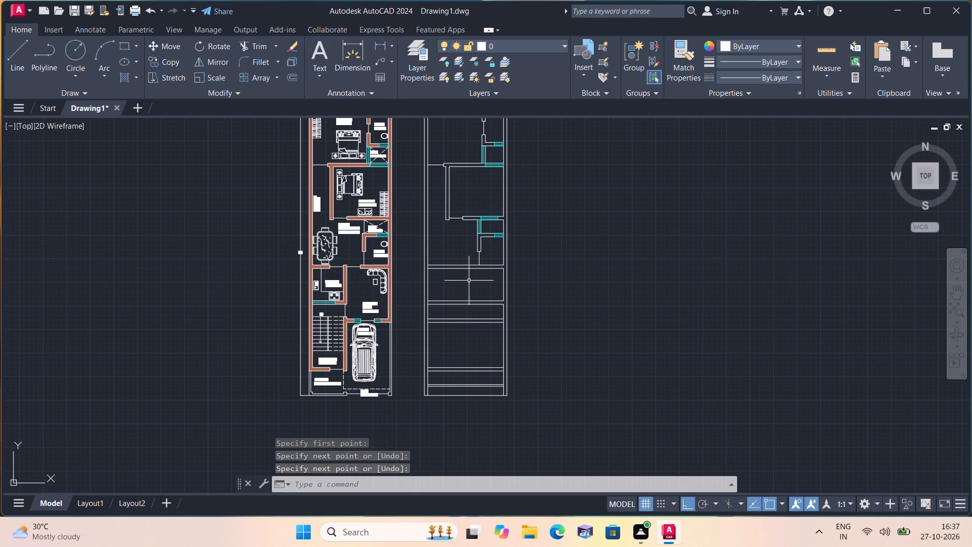
{"action": "scroll", "coordinate": [469, 281], "scroll_direction": "up", "scroll_amount": 1}
{"action": "key", "text": "Escape"}
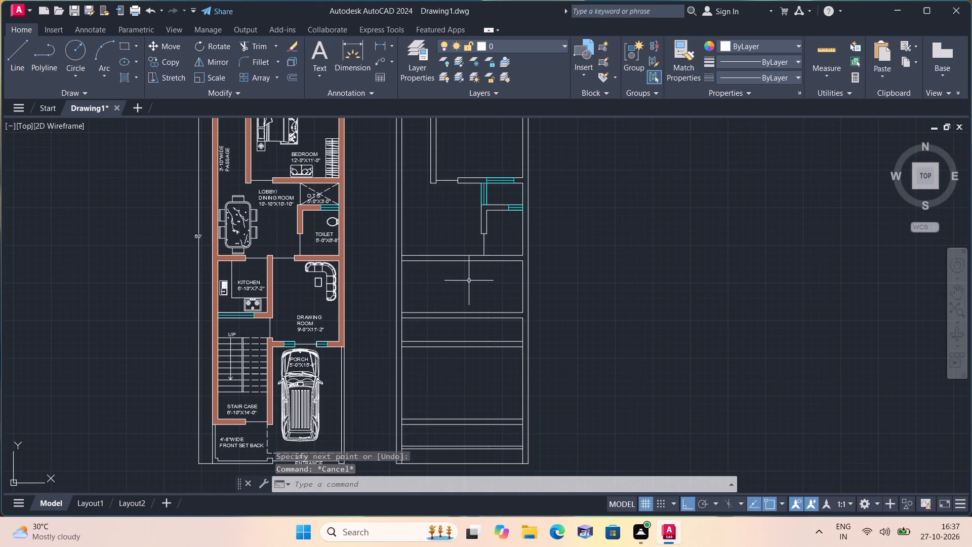
{"action": "key", "text": "Escape"}
{"action": "type", "text": "tri"}
{"action": "key", "text": "m"}
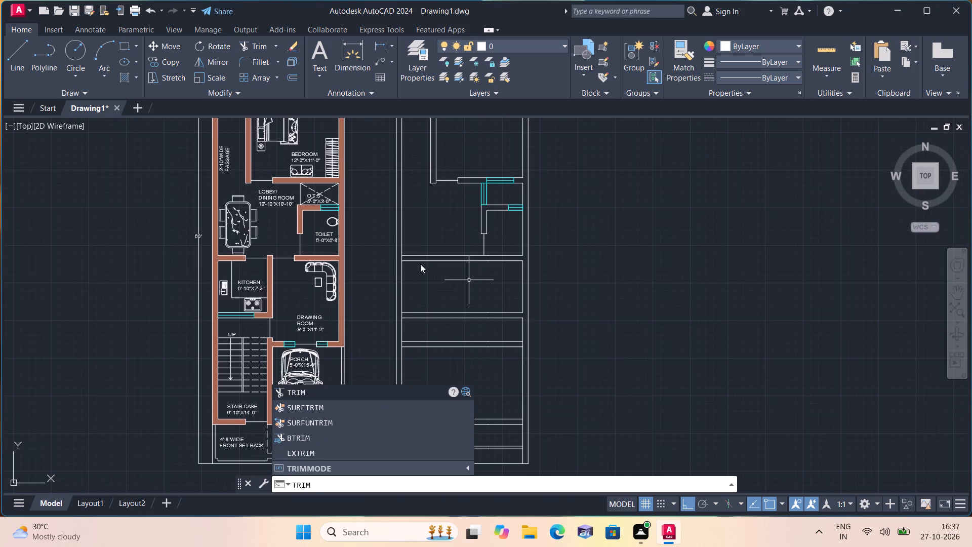
{"action": "key", "text": "space"}
{"action": "scroll", "coordinate": [418, 264], "scroll_direction": "up", "scroll_amount": 2}
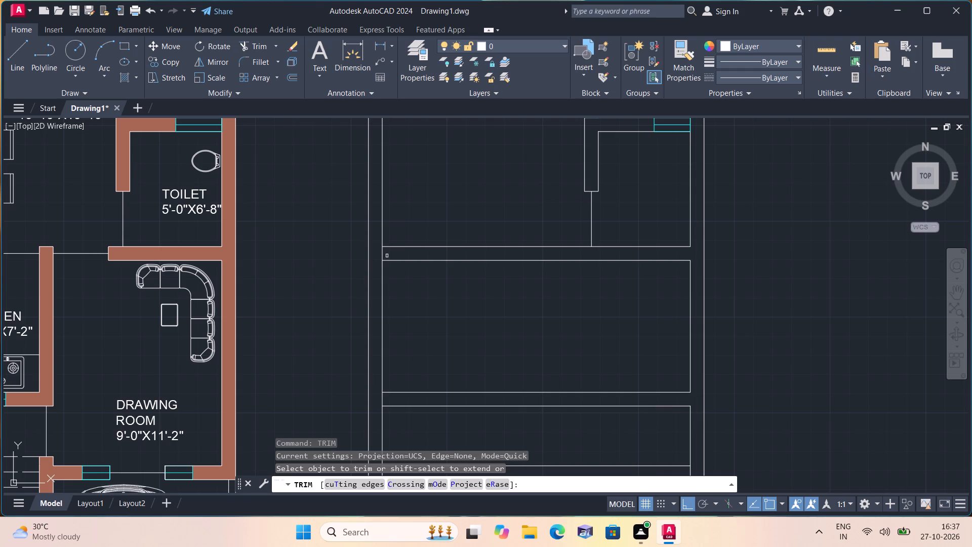
{"action": "left_click", "coordinate": [382, 253]}
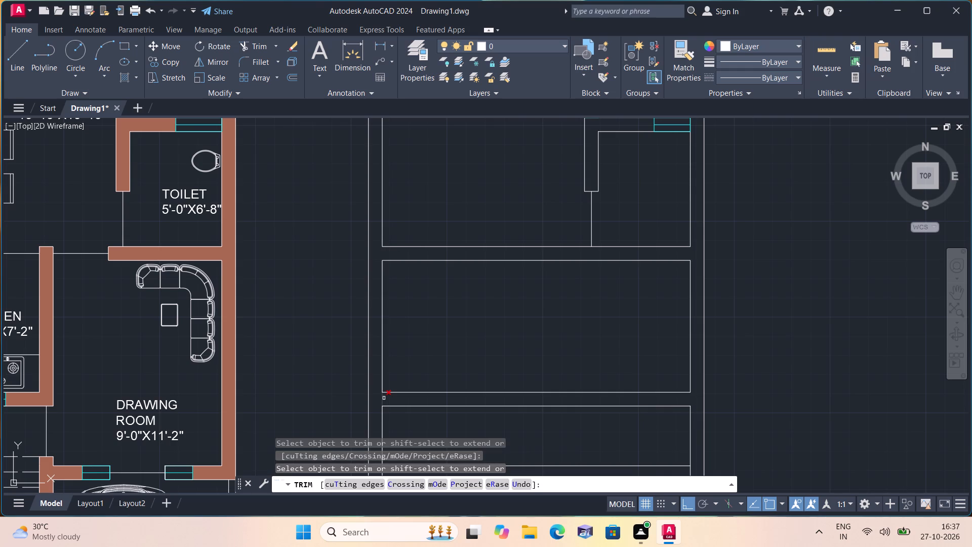
{"action": "left_click", "coordinate": [384, 398]}
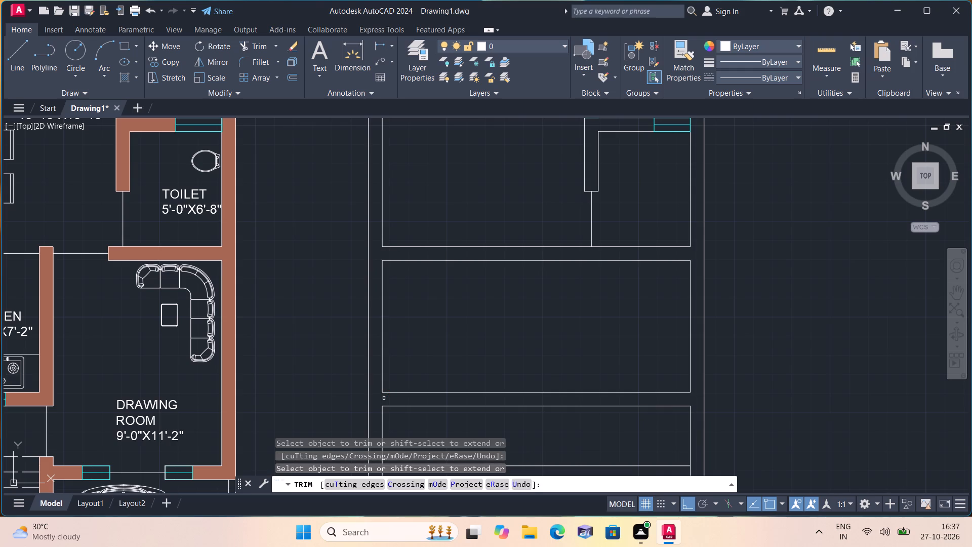
{"action": "key", "text": "space"}
Draw a short line joining the east wall's inner face across the end of the kitchen's south cross wall.
{"action": "middle_click_drag", "start_coordinate": [463, 367], "coordinate": [441, 302]}
{"action": "scroll", "coordinate": [463, 367], "scroll_direction": "down", "scroll_amount": 1}
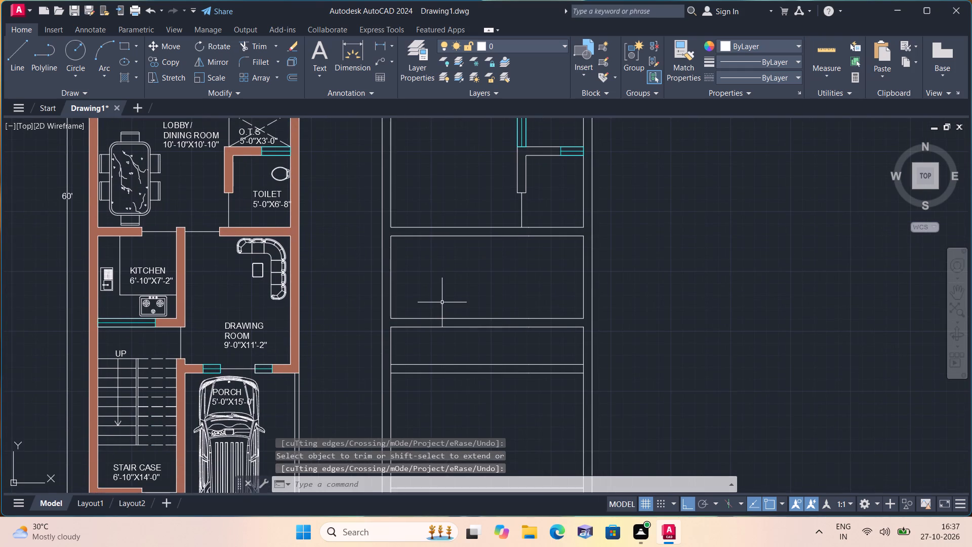
{"action": "key", "text": "l"}
{"action": "key", "text": "space"}
{"action": "left_click", "coordinate": [582, 318]}
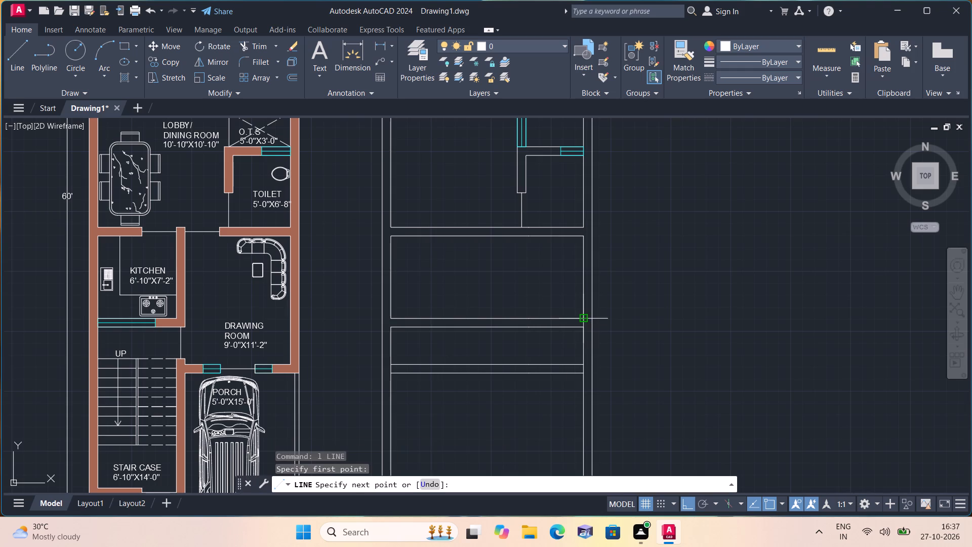
{"action": "left_click", "coordinate": [582, 326]}
{"action": "key", "text": "space"}
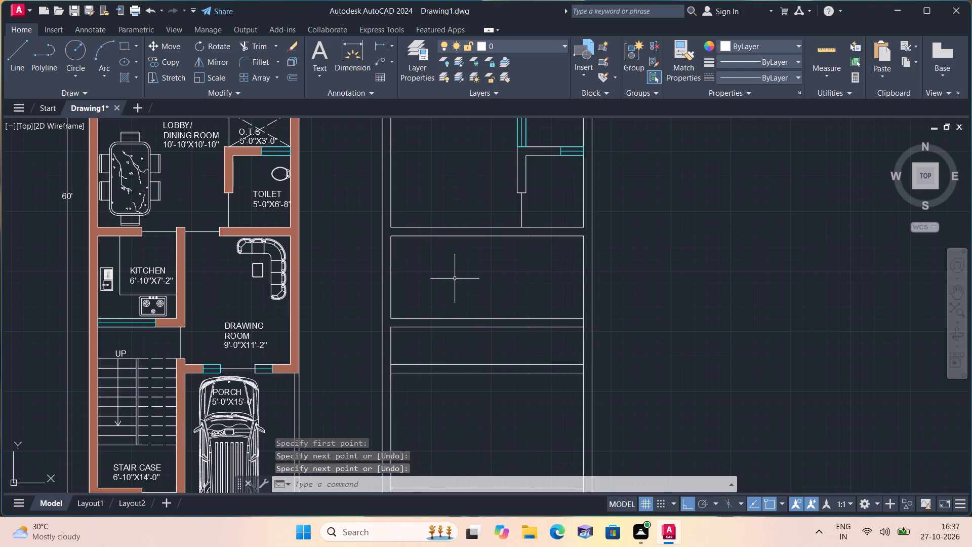
Offset the west wall's inner line 6'10" east to form the kitchen side of the partition.
{"action": "type", "text": "off"}
{"action": "key", "text": "space"}
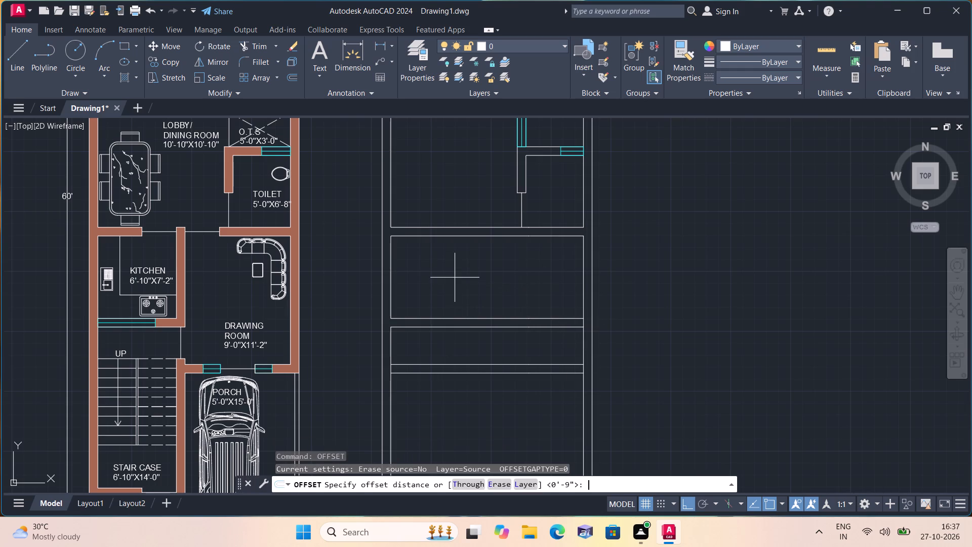
{"action": "type", "text": "6'10"}
{"action": "key", "text": "Up"}
{"action": "key", "text": "apostrophe"}
{"action": "key", "text": "BackSpace"}
{"action": "key", "text": "BackSpace"}
{"action": "key", "text": "BackSpace"}
{"action": "key", "text": "BackSpace"}
{"action": "key", "text": "BackSpace"}
{"action": "key", "text": "BackSpace"}
{"action": "key", "text": "BackSpace"}
{"action": "key", "text": "6"}
{"action": "type", "text": "'10\""}
{"action": "key", "text": "space"}
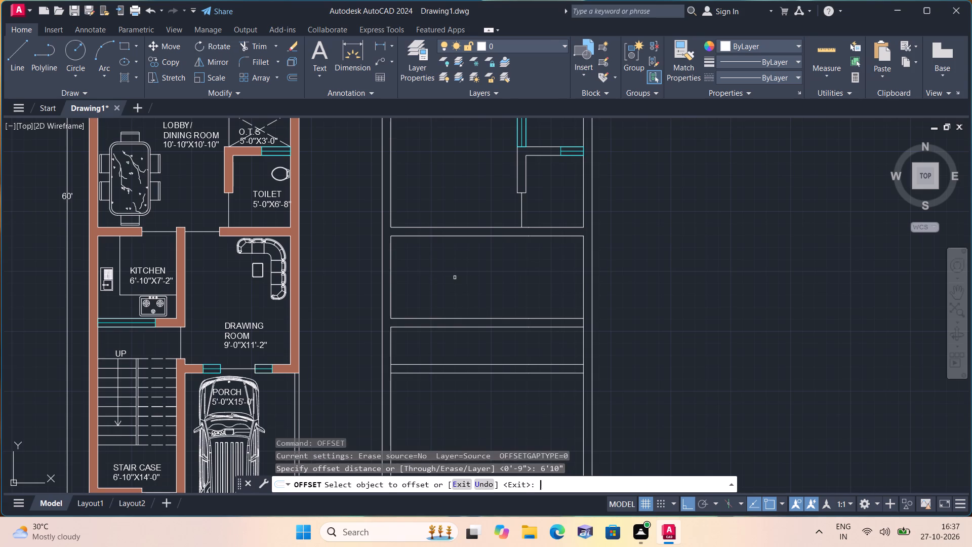
{"action": "left_click", "coordinate": [391, 259]}
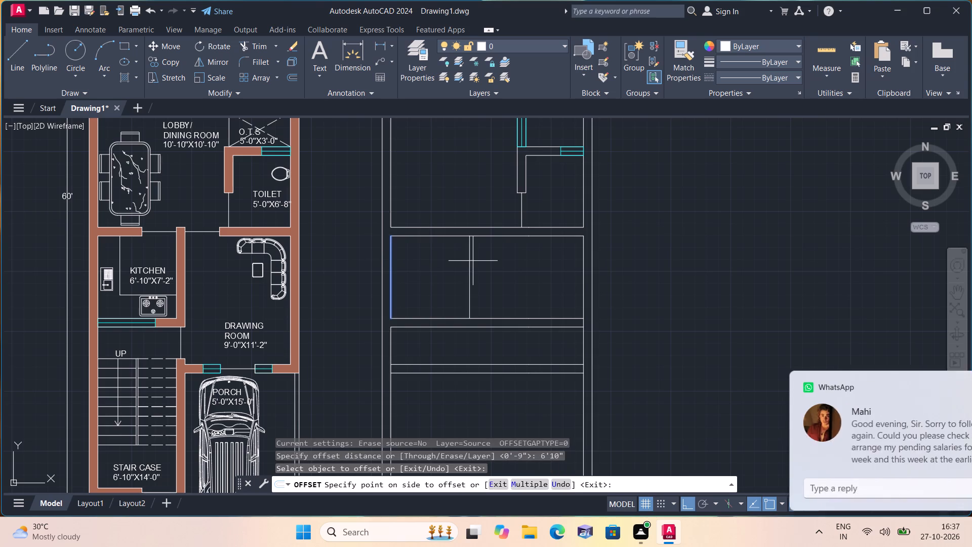
{"action": "left_click", "coordinate": [501, 263]}
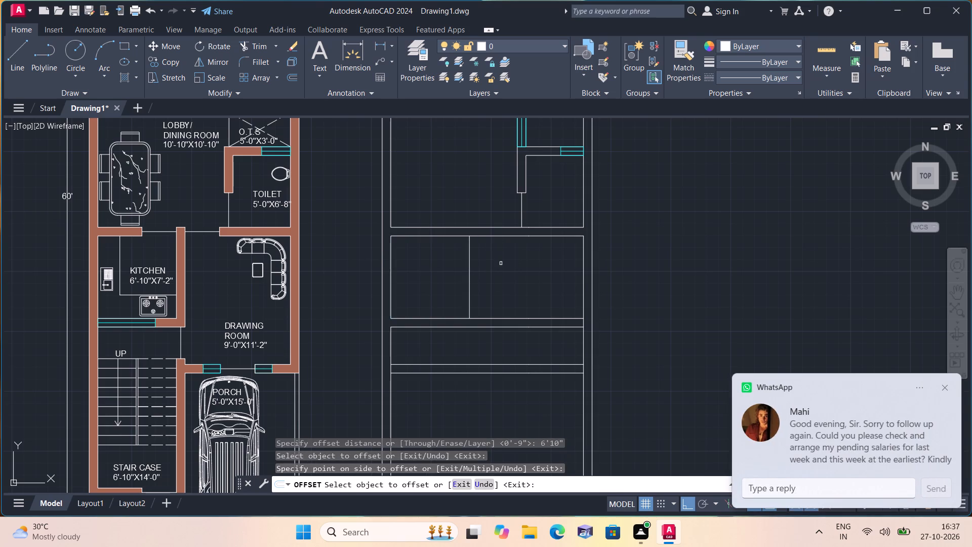
{"action": "key", "text": "space"}
Offset the new partition line 9" east to give the kitchen's east wall its thickness.
{"action": "key", "text": "space"}
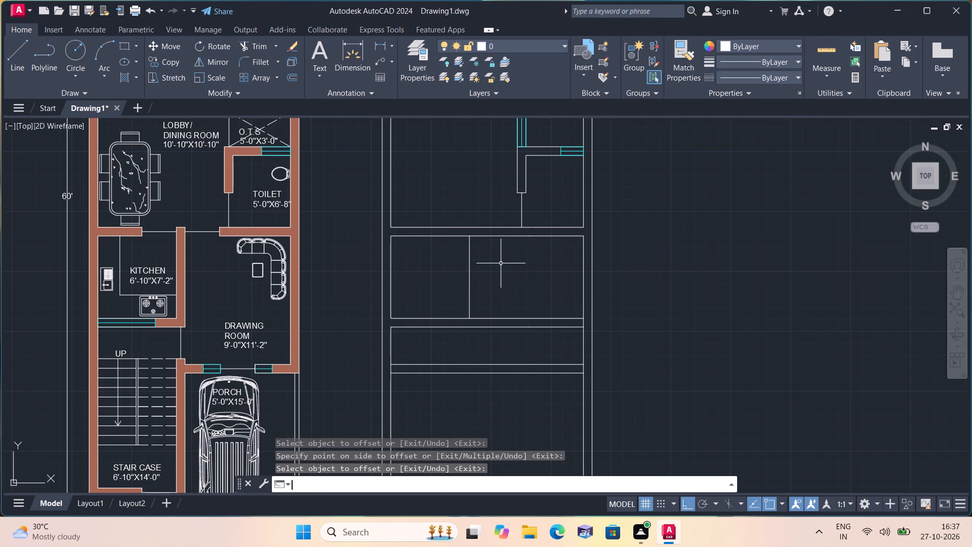
{"action": "type", "text": "9\""}
{"action": "key", "text": "space"}
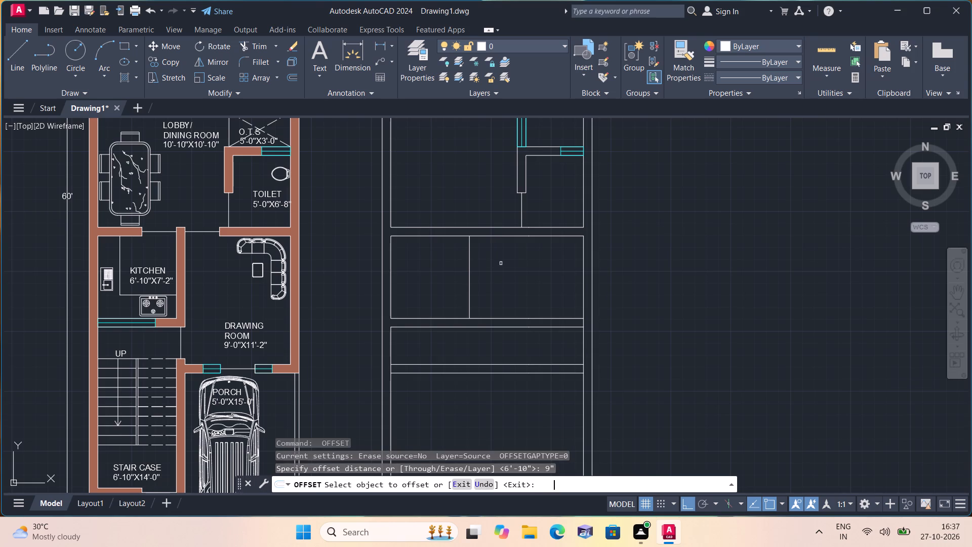
{"action": "left_click", "coordinate": [469, 262]}
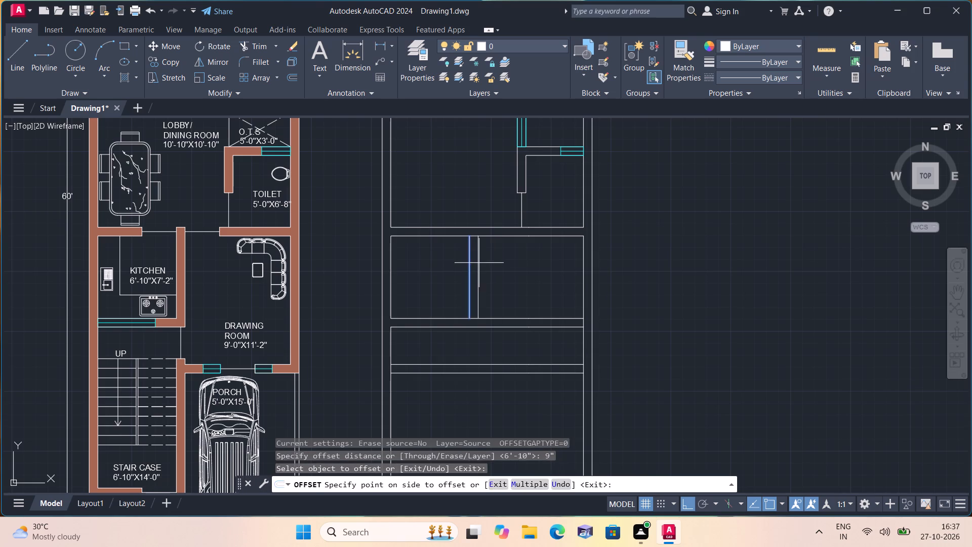
{"action": "left_click", "coordinate": [479, 263]}
{"action": "key", "text": "space"}
Extend both partition lines to the outer faces of the cross walls south and north of the kitchen.
{"action": "scroll", "coordinate": [497, 265], "scroll_direction": "down", "scroll_amount": 1}
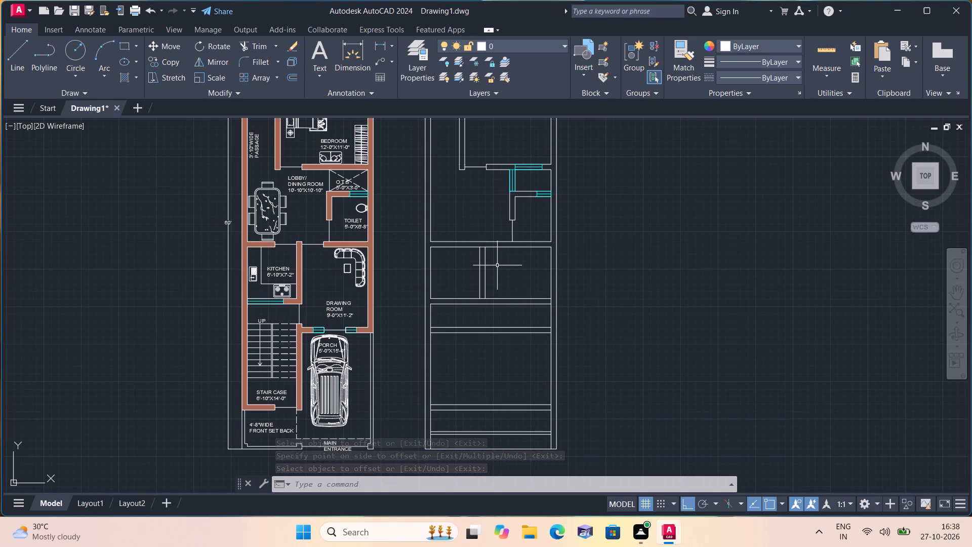
{"action": "scroll", "coordinate": [497, 265], "scroll_direction": "up", "scroll_amount": 1}
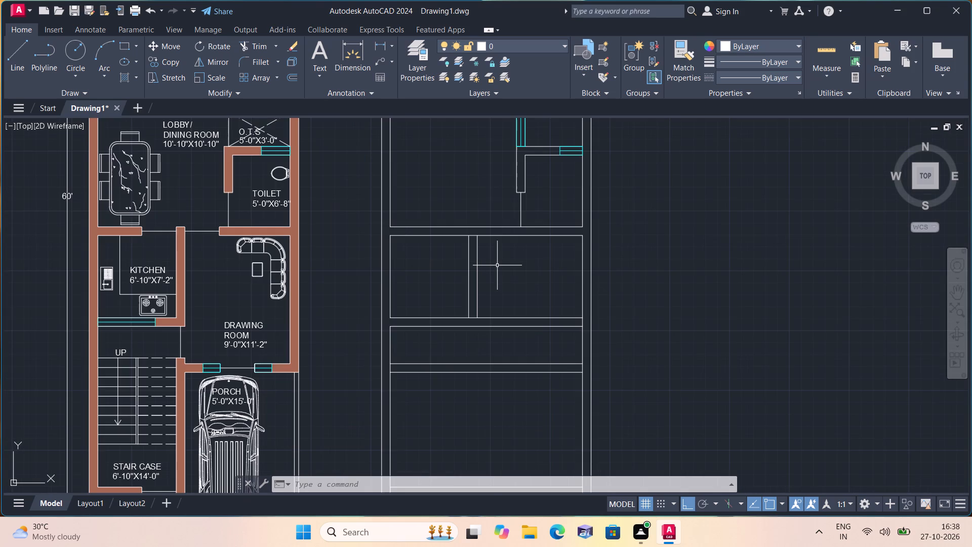
{"action": "scroll", "coordinate": [497, 265], "scroll_direction": "down", "scroll_amount": 1}
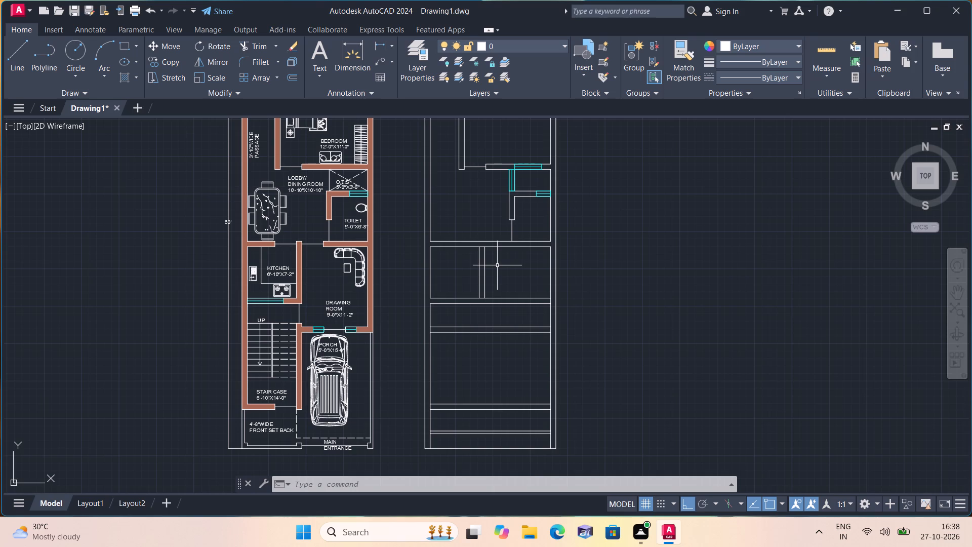
{"action": "scroll", "coordinate": [497, 265], "scroll_direction": "up", "scroll_amount": 1}
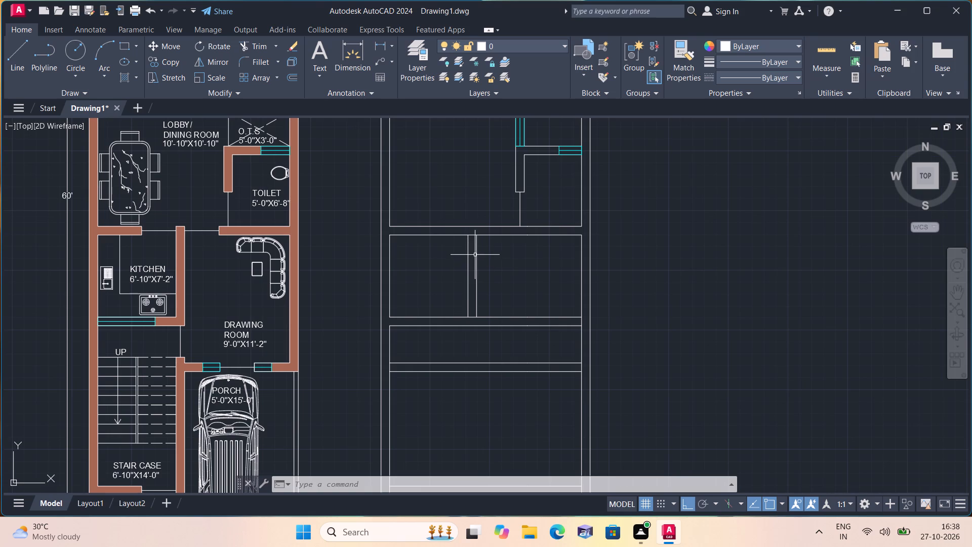
{"action": "key", "text": "e"}
{"action": "key", "text": "x"}
{"action": "key", "text": "t"}
{"action": "type", "text": "e"}
{"action": "key", "text": "space"}
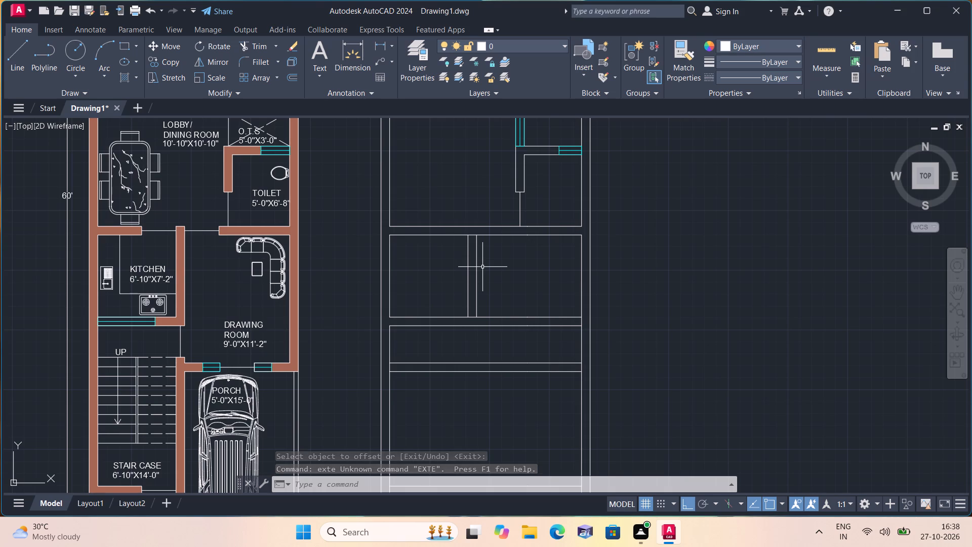
{"action": "type", "text": "ext"}
{"action": "type", "text": "e"}
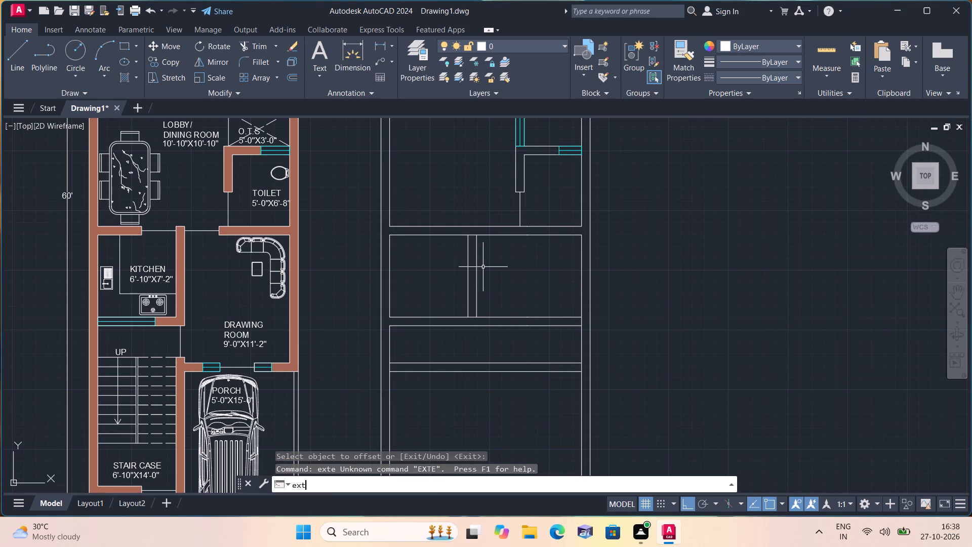
{"action": "key", "text": "space"}
{"action": "left_click_drag", "start_coordinate": [456, 308], "coordinate": [489, 307]}
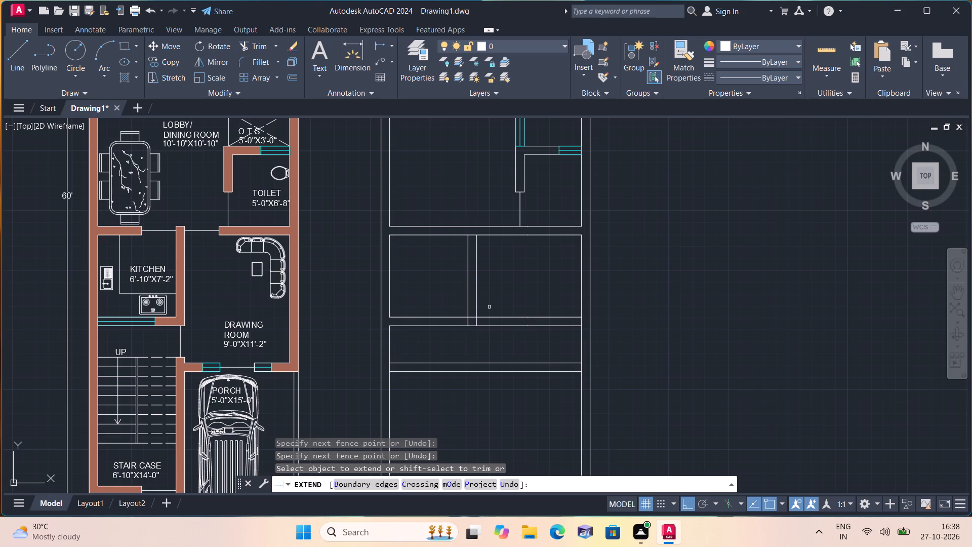
{"action": "left_click", "coordinate": [492, 253]}
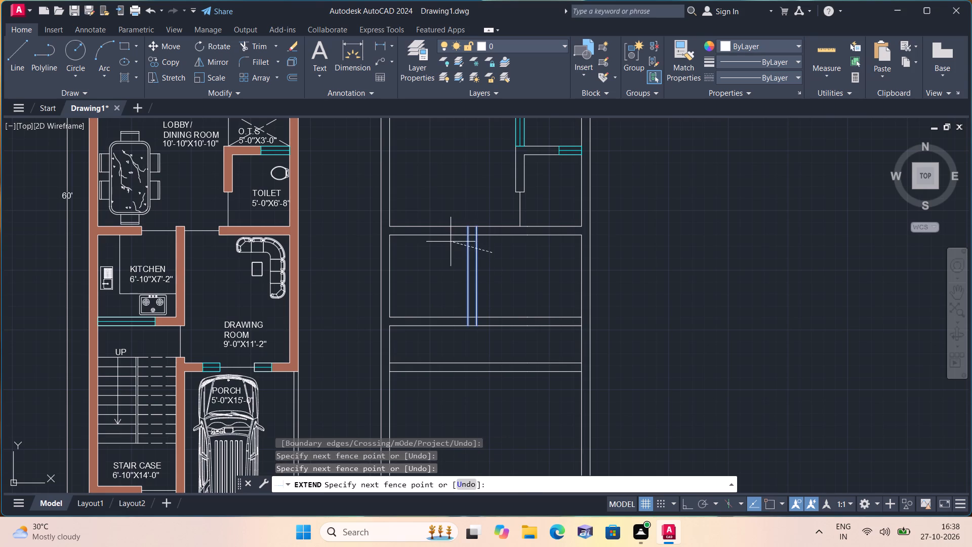
{"action": "left_click", "coordinate": [449, 242]}
{"action": "key", "text": "space"}
Draw the drawing room opening's edge across its north wall, 3' east of the kitchen partition.
{"action": "type", "text": "l"}
{"action": "key", "text": "space"}
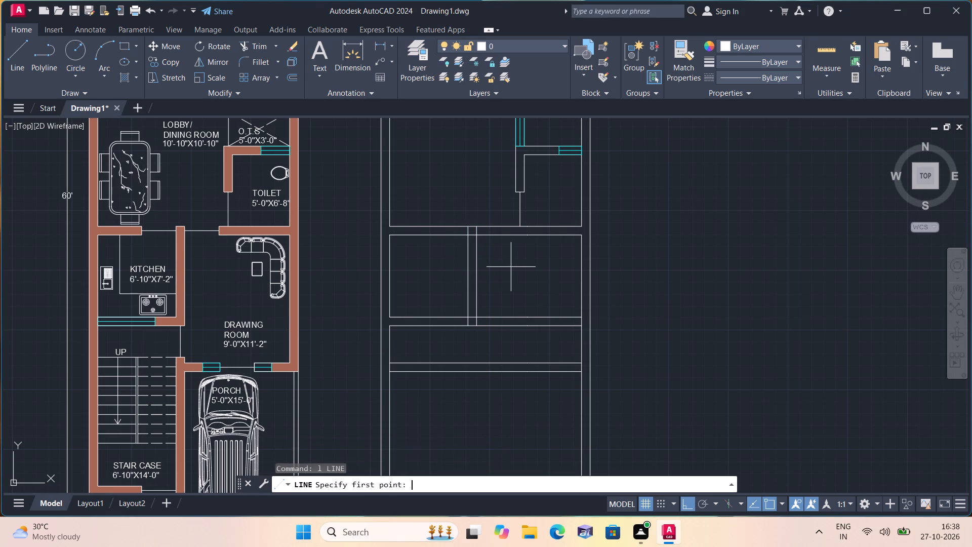
{"action": "scroll", "coordinate": [501, 254], "scroll_direction": "up", "scroll_amount": 1}
{"action": "left_click", "coordinate": [461, 211]}
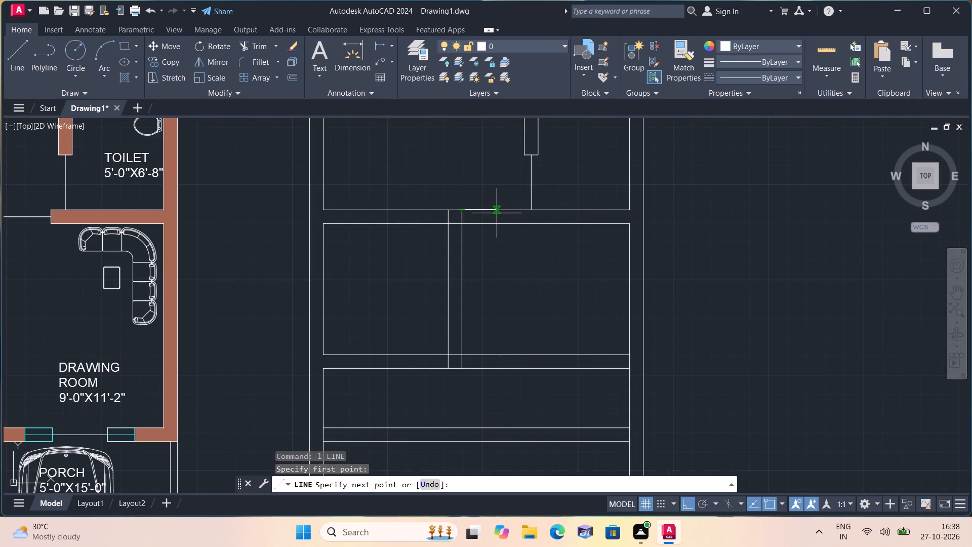
{"action": "type", "text": "3'"}
{"action": "key", "text": "space"}
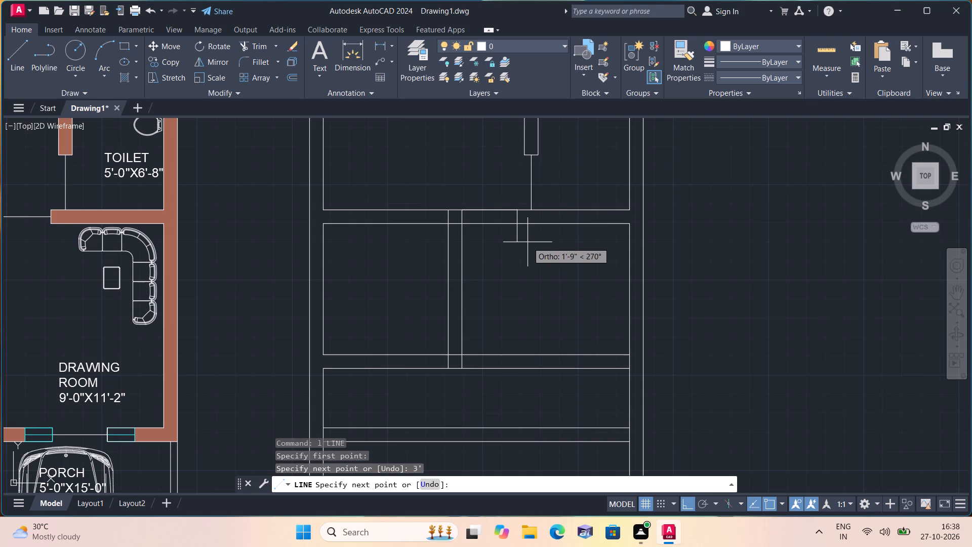
{"action": "left_click", "coordinate": [516, 224]}
{"action": "key", "text": "space"}
Trim both north wall lines between the partition and the opening's edge to open the drawing room doorway.
{"action": "type", "text": "trim"}
{"action": "key", "text": "space"}
{"action": "left_click_drag", "start_coordinate": [478, 202], "coordinate": [485, 250]}
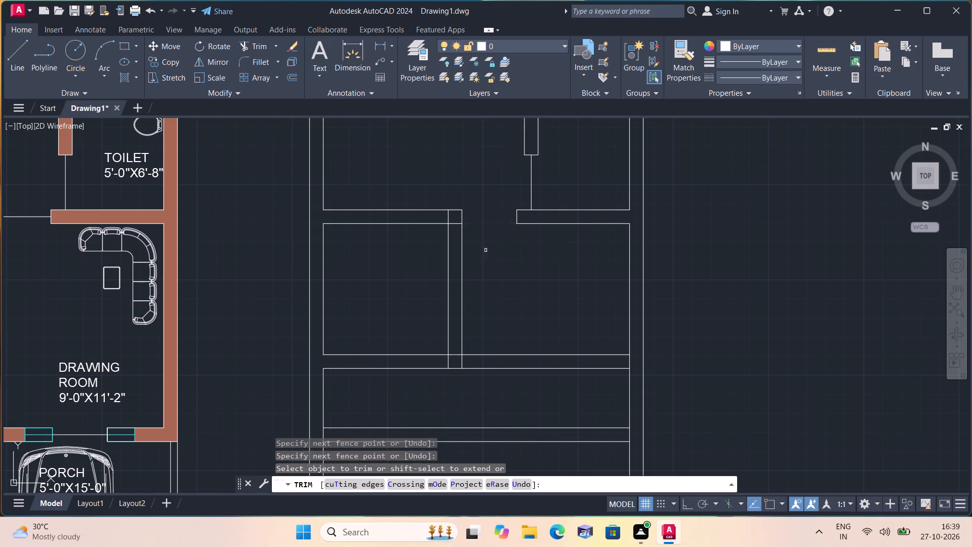
Trim the leftover line segments inside the junctions of the partition with the kitchen's north and south walls.
{"action": "left_click", "coordinate": [457, 224]}
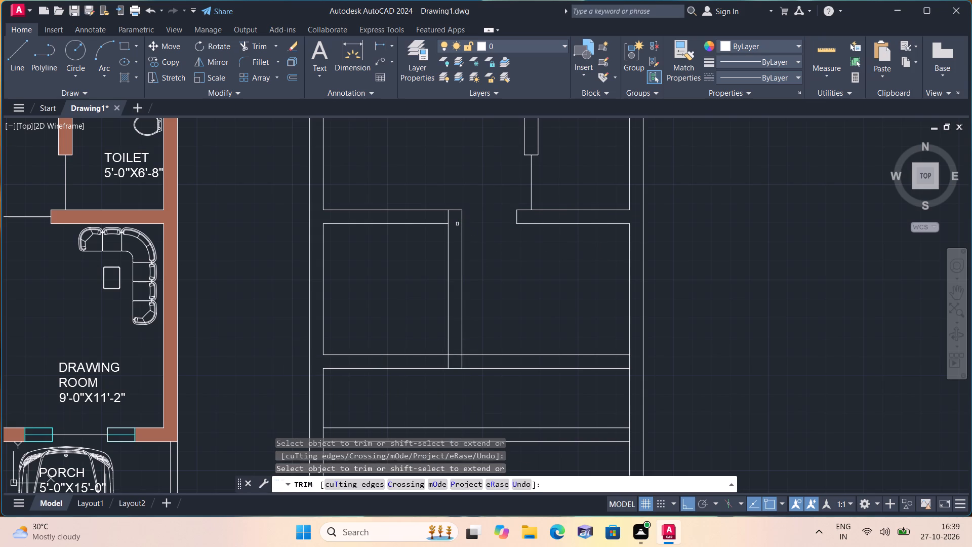
{"action": "scroll", "coordinate": [457, 224], "scroll_direction": "down", "scroll_amount": 1}
{"action": "scroll", "coordinate": [460, 322], "scroll_direction": "up", "scroll_amount": 1}
{"action": "left_click", "coordinate": [447, 305]}
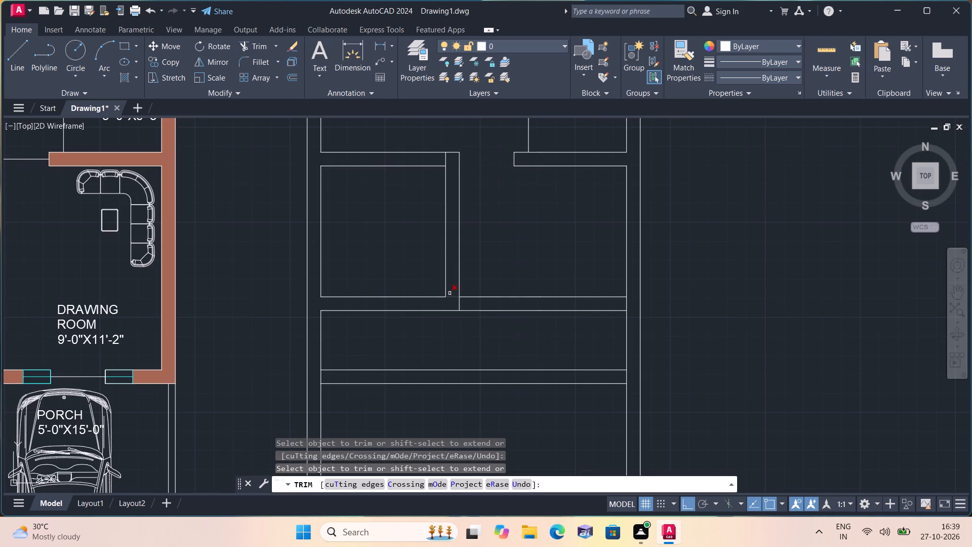
{"action": "left_click", "coordinate": [450, 296]}
Trim away both lines of the kitchen's south cross wall east of the partition to open up the drawing room.
{"action": "left_click_drag", "start_coordinate": [504, 278], "coordinate": [516, 323]}
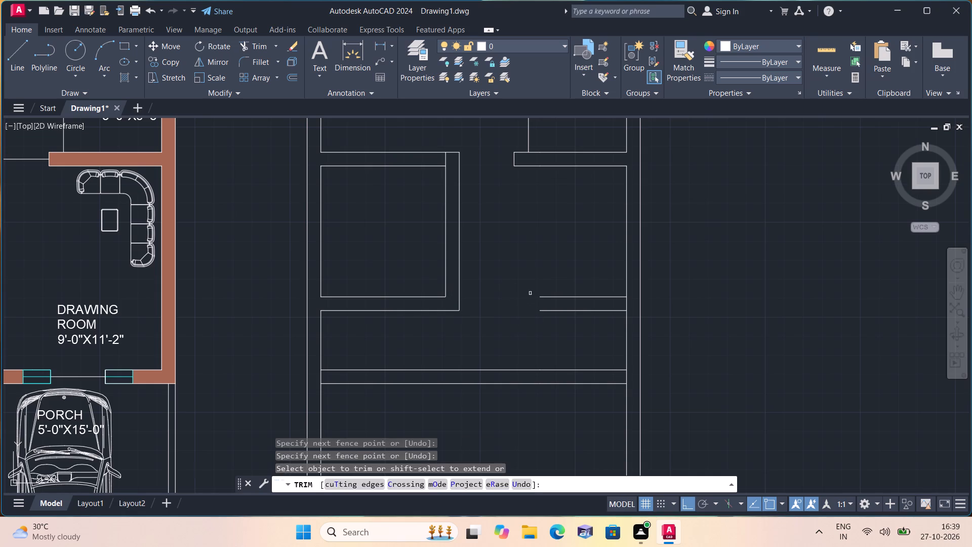
{"action": "left_click_drag", "start_coordinate": [535, 281], "coordinate": [568, 328]}
{"action": "key", "text": "space"}
Draw the kitchen opening's edge across its north wall, 3' west of the partition's west face.
{"action": "middle_click_drag", "start_coordinate": [514, 215], "coordinate": [539, 281]}
{"action": "key", "text": "l"}
{"action": "key", "text": "space"}
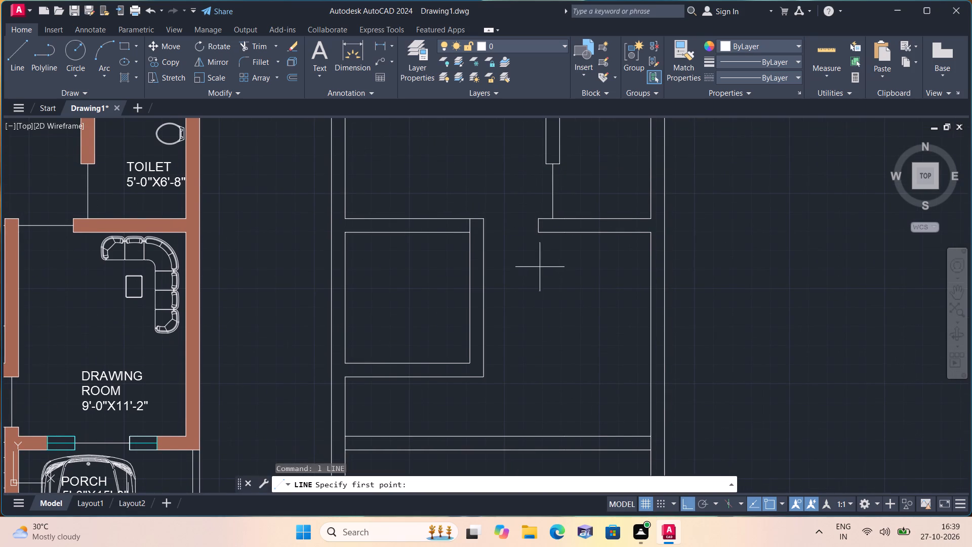
{"action": "scroll", "coordinate": [535, 258], "scroll_direction": "up", "scroll_amount": 1}
{"action": "left_click", "coordinate": [430, 199]}
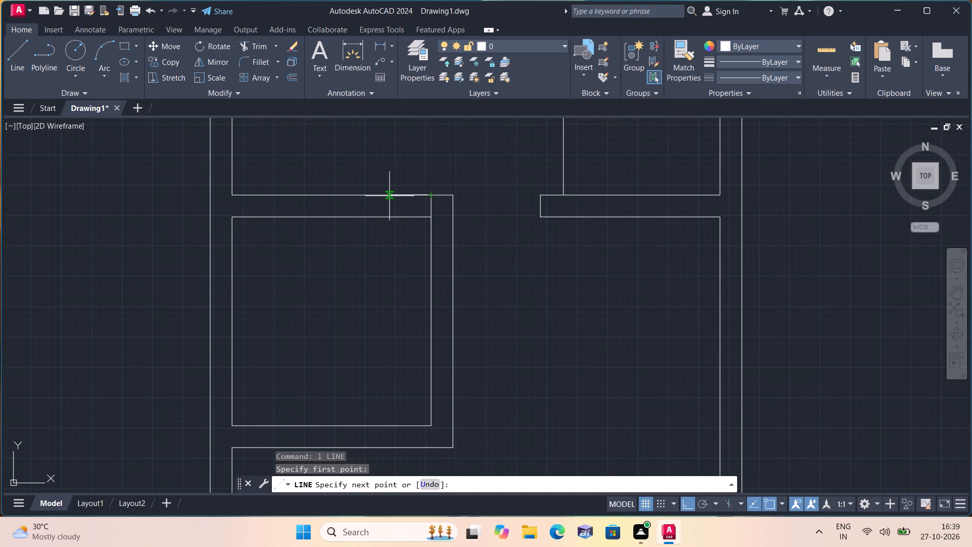
{"action": "type", "text": "3'"}
{"action": "key", "text": "space"}
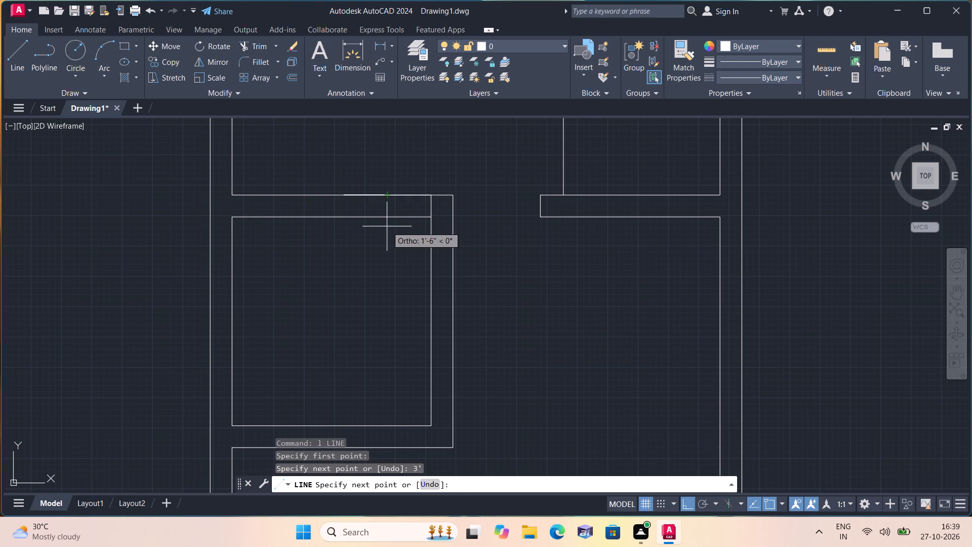
{"action": "left_click", "coordinate": [349, 217]}
{"action": "key", "text": "space"}
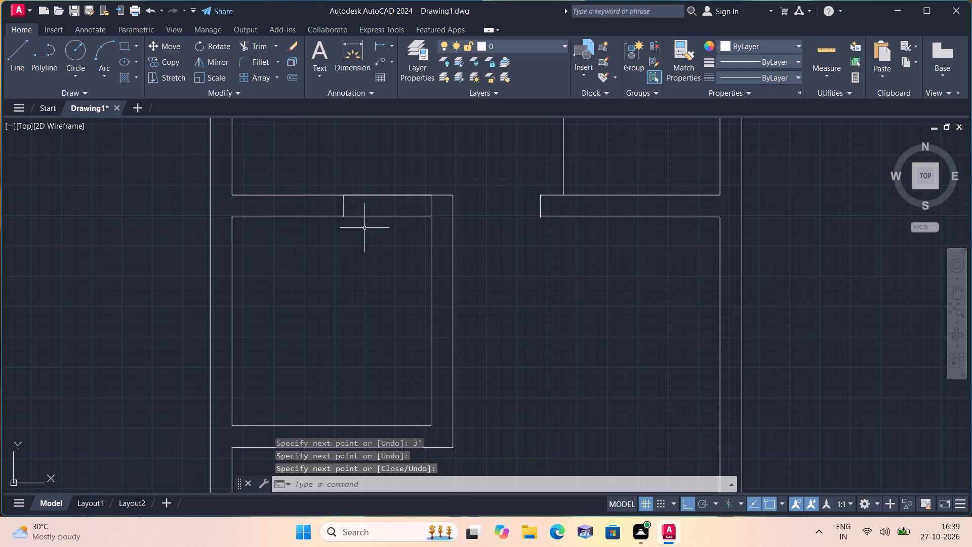
Trim both north wall lines between the new edge and the partition to open the kitchen doorway.
{"action": "type", "text": "trim"}
{"action": "key", "text": "space"}
{"action": "left_click_drag", "start_coordinate": [380, 164], "coordinate": [387, 249]}
{"action": "key", "text": "space"}
Draw a line through the middle of the kitchen and drawing room openings, trimming out its part inside the partition.
{"action": "middle_click_drag", "start_coordinate": [387, 249], "coordinate": [397, 220]}
{"action": "scroll", "coordinate": [387, 249], "scroll_direction": "down", "scroll_amount": 1}
{"action": "type", "text": "l"}
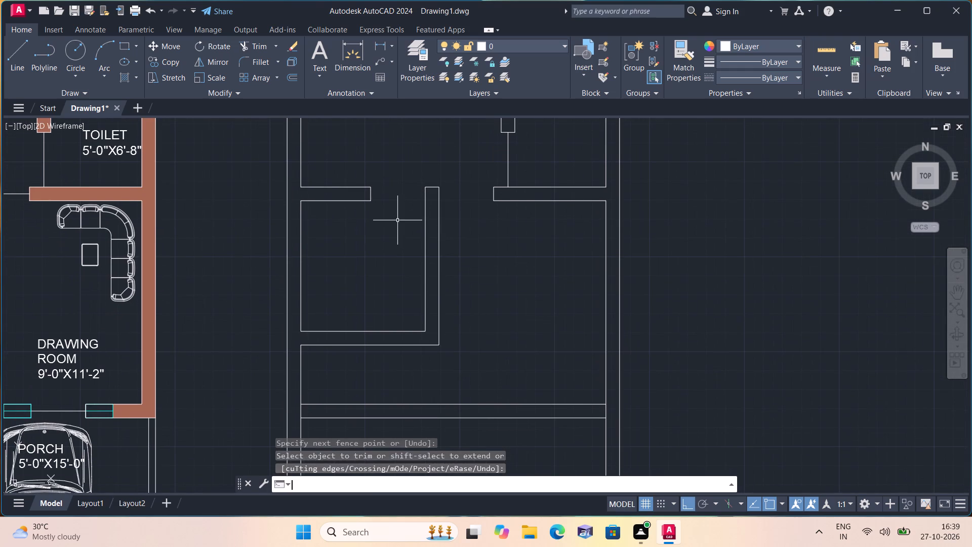
{"action": "key", "text": "space"}
{"action": "left_click", "coordinate": [373, 191]}
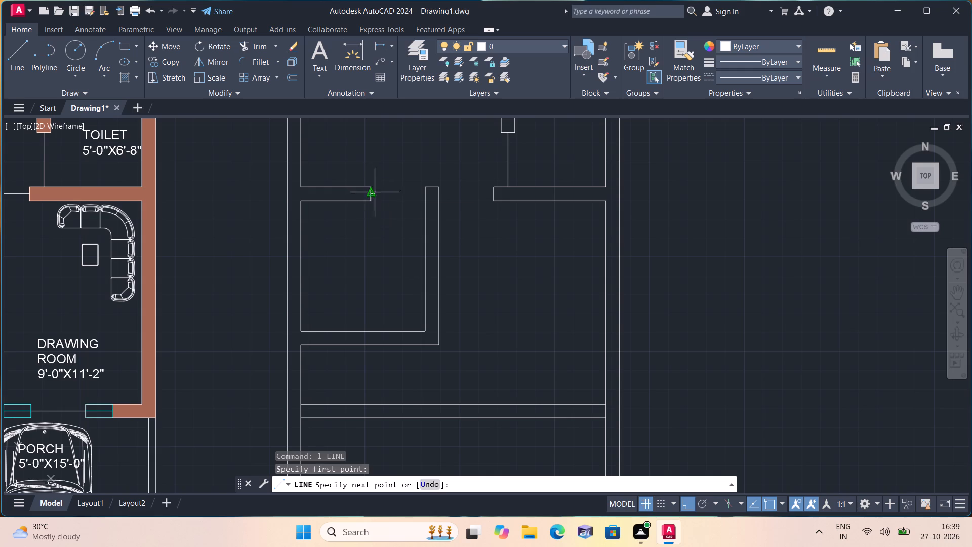
{"action": "left_click", "coordinate": [493, 193]}
{"action": "key", "text": "space"}
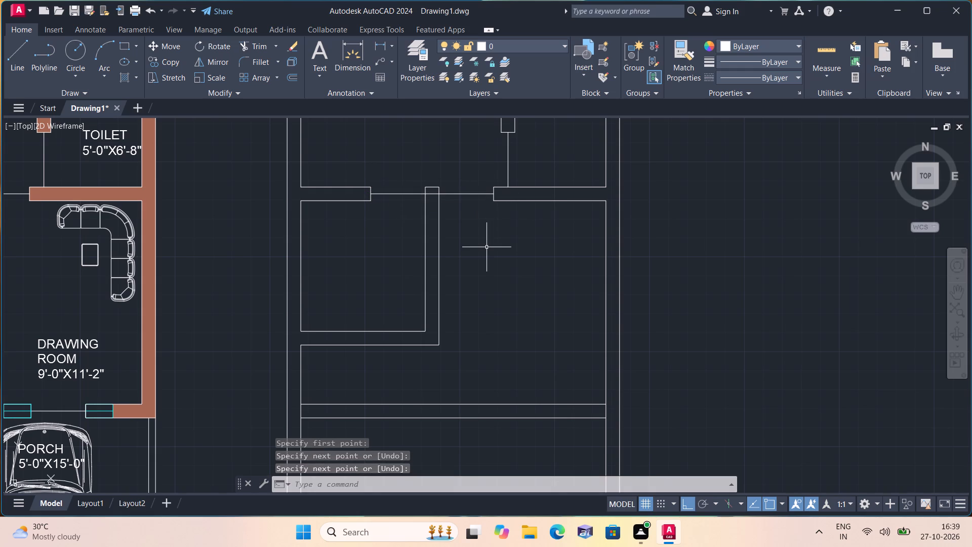
{"action": "type", "text": "trim"}
{"action": "key", "text": "space"}
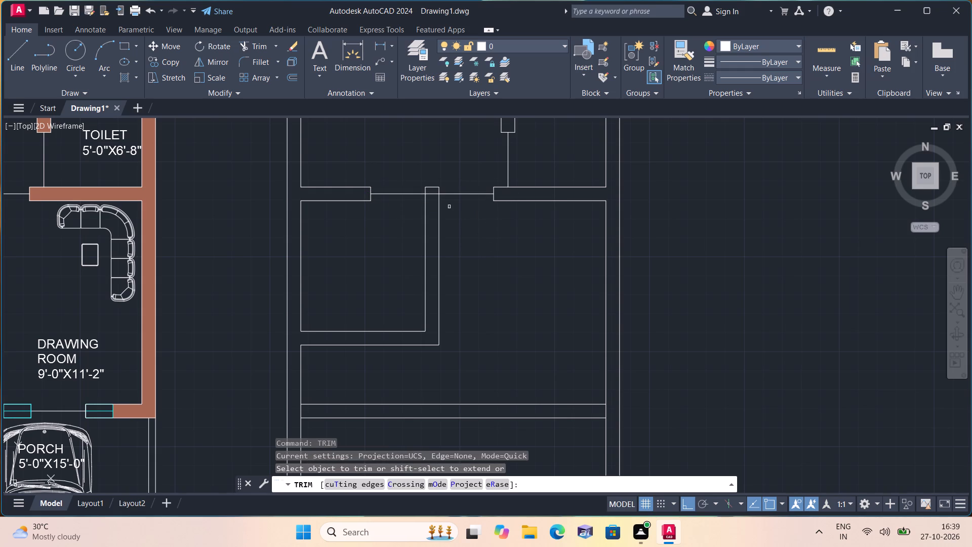
{"action": "left_click", "coordinate": [433, 194]}
{"action": "key", "text": "space"}
Make Layer1 the current layer, with its colour set to cyan.
{"action": "middle_click_drag", "start_coordinate": [484, 263], "coordinate": [484, 262]}
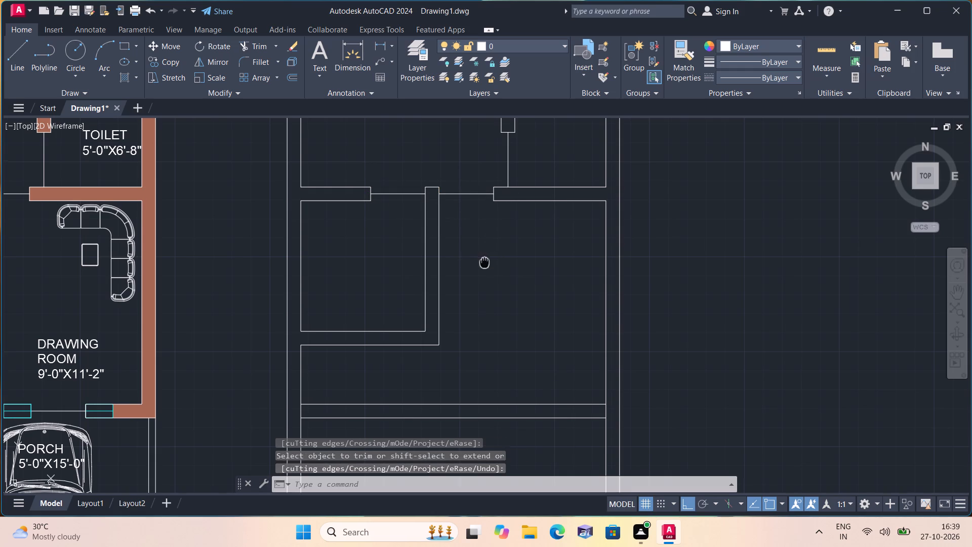
{"action": "middle_click_drag", "start_coordinate": [484, 262], "coordinate": [479, 213]}
{"action": "left_click", "coordinate": [514, 44]}
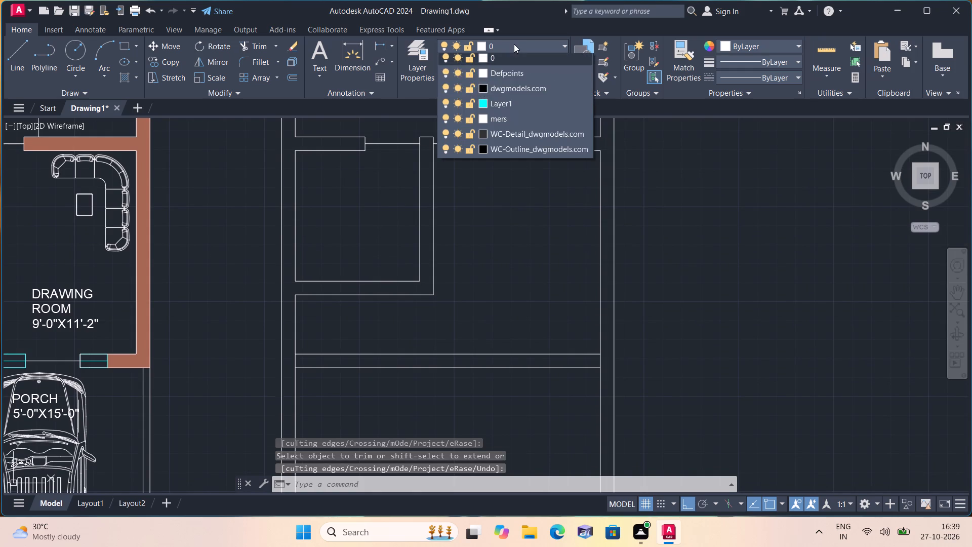
{"action": "left_click", "coordinate": [487, 103]}
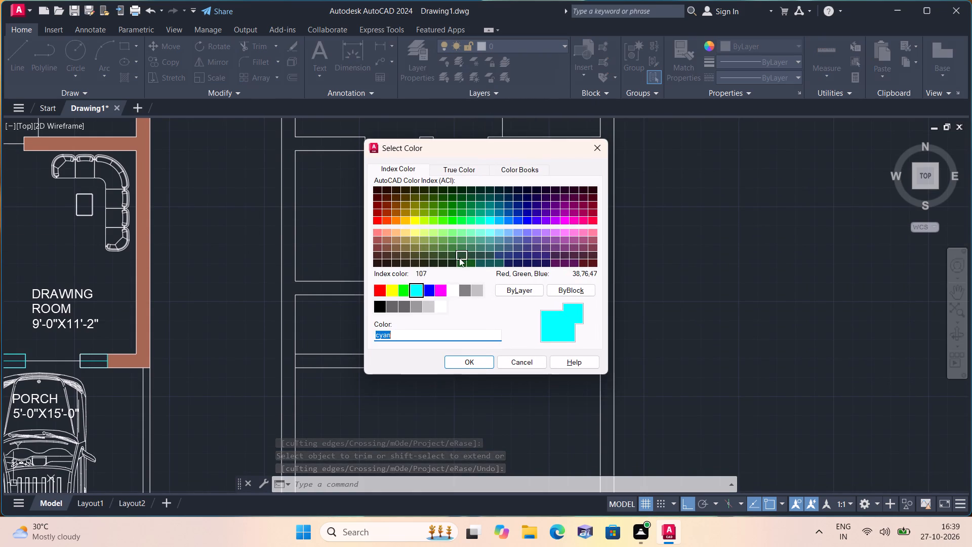
{"action": "left_click", "coordinate": [476, 360]}
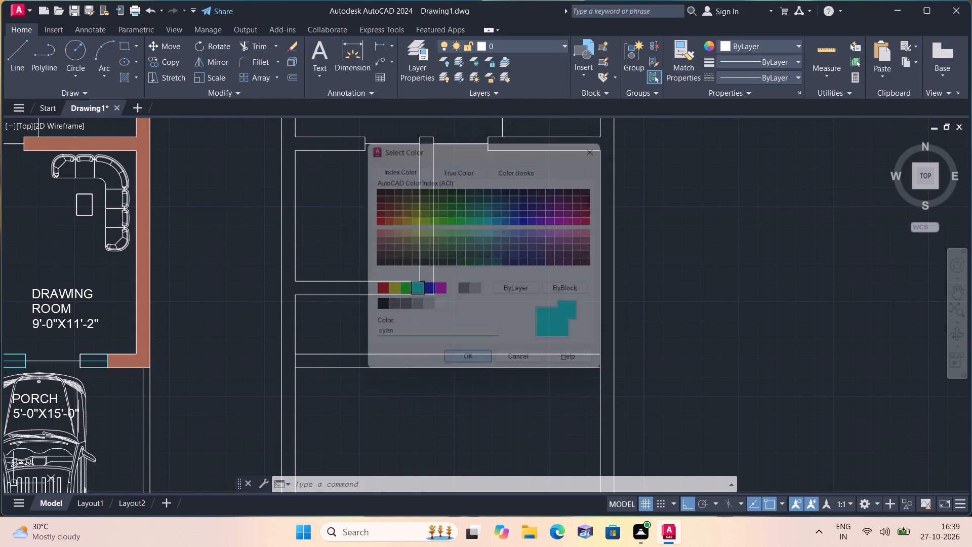
{"action": "left_click", "coordinate": [521, 43]}
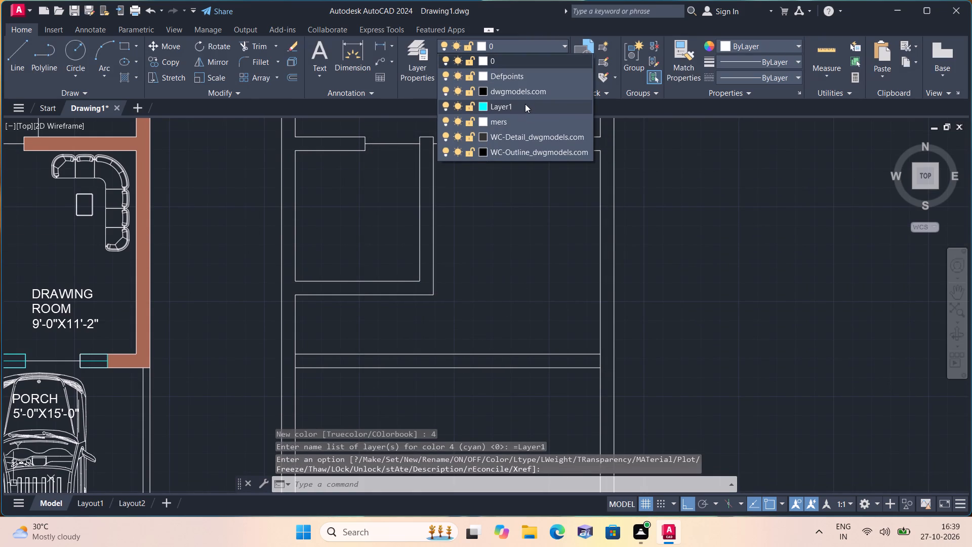
{"action": "left_click", "coordinate": [522, 105]}
Draw the kitchen window as a rectangle with a centre line at the west end of the kitchen's south wall.
{"action": "key", "text": "l"}
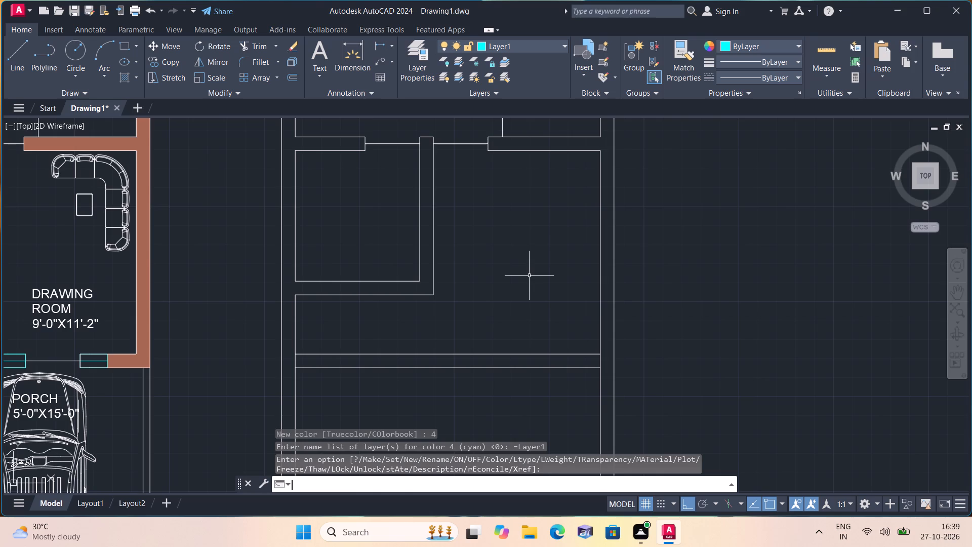
{"action": "key", "text": "space"}
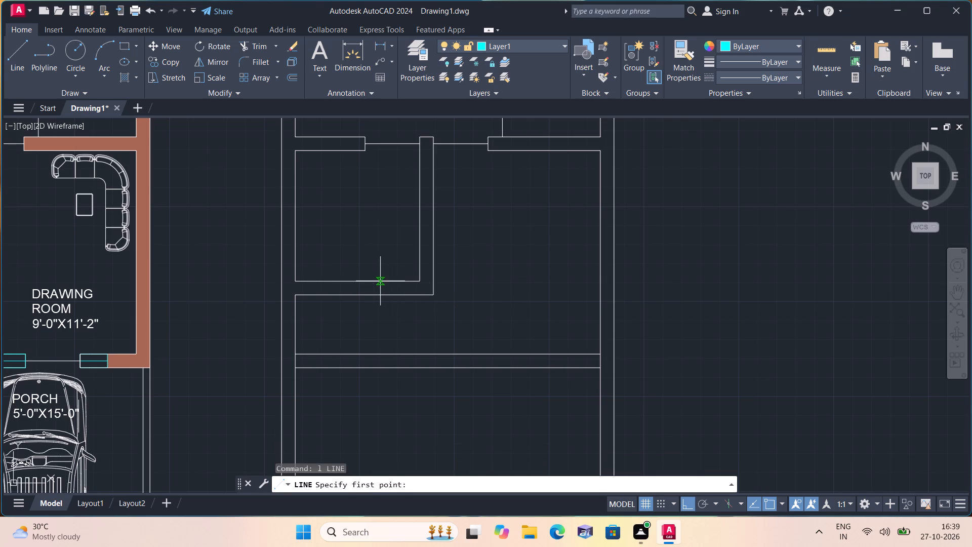
{"action": "left_click", "coordinate": [382, 282]}
{"action": "left_click", "coordinate": [382, 296]}
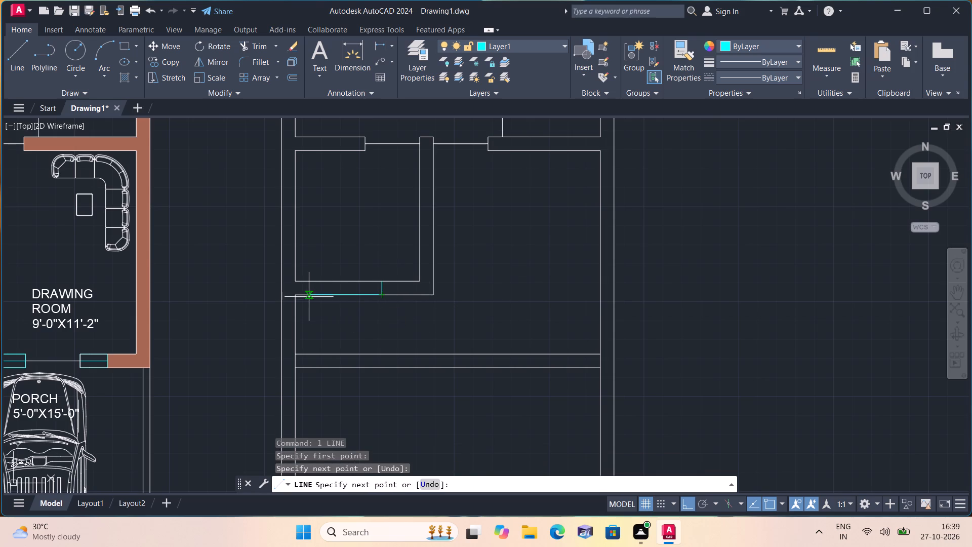
{"action": "left_click", "coordinate": [297, 294]}
{"action": "left_click", "coordinate": [296, 281]}
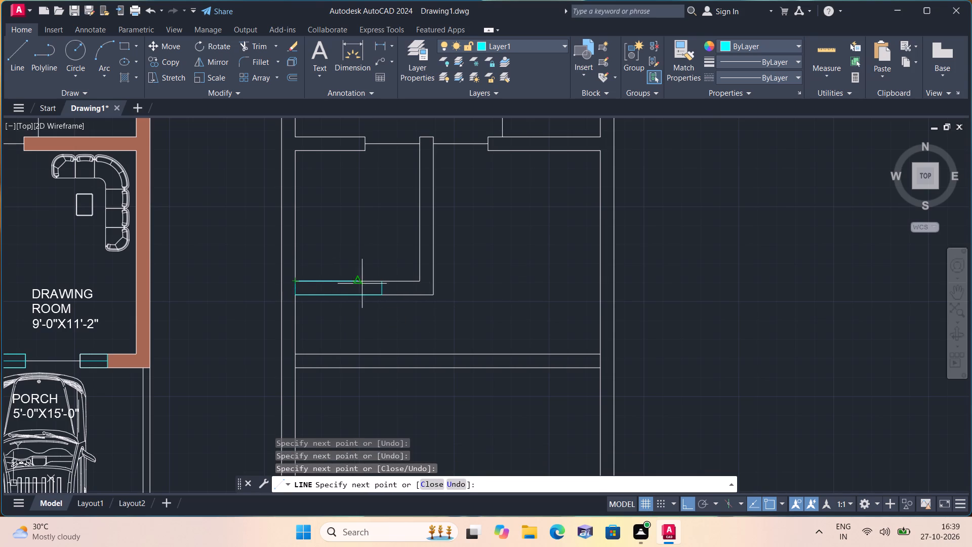
{"action": "left_click", "coordinate": [378, 283]}
{"action": "key", "text": "space"}
{"action": "key", "text": "space"}
{"action": "left_click", "coordinate": [382, 289]}
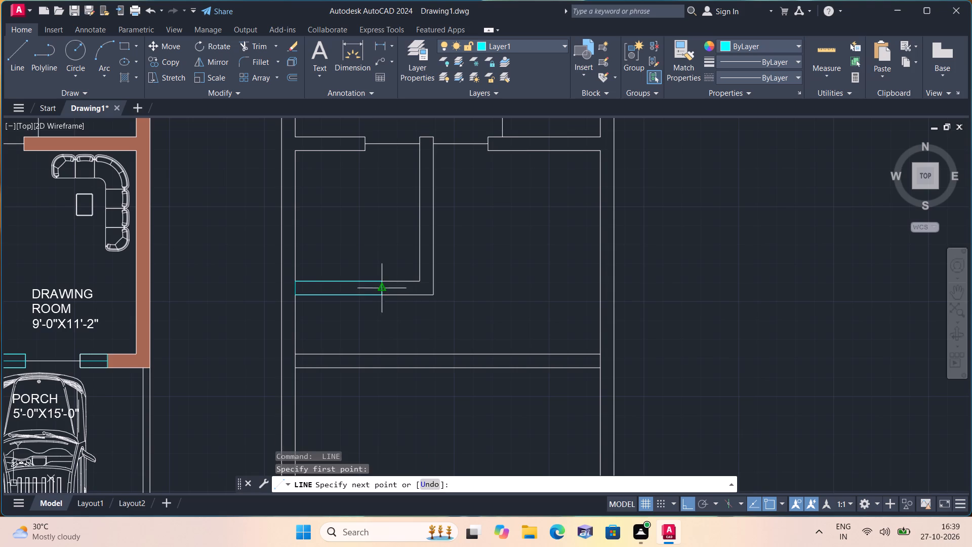
{"action": "left_click", "coordinate": [297, 287]}
{"action": "key", "text": "space"}
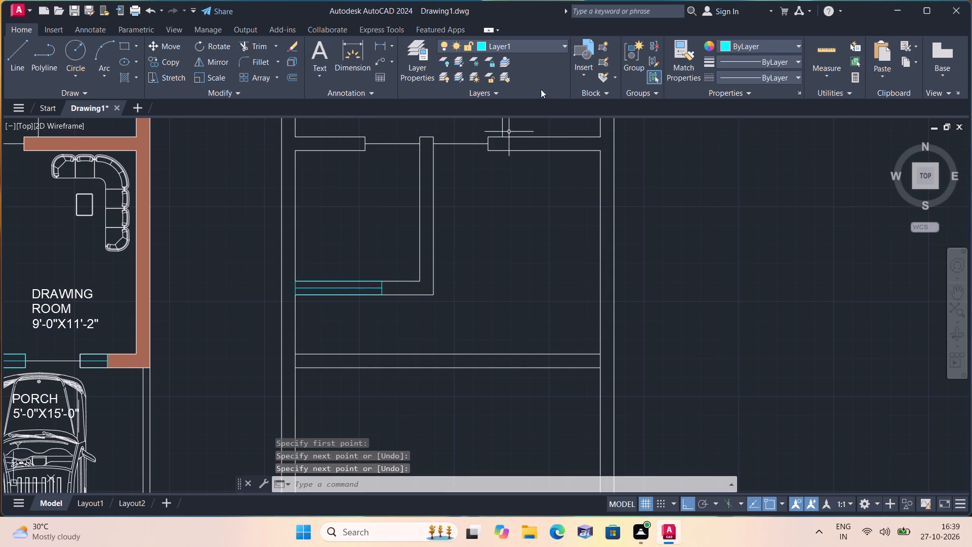
Make layer 0 the current layer.
{"action": "left_click_drag", "start_coordinate": [542, 44], "coordinate": [542, 51]}
{"action": "left_click", "coordinate": [508, 63]}
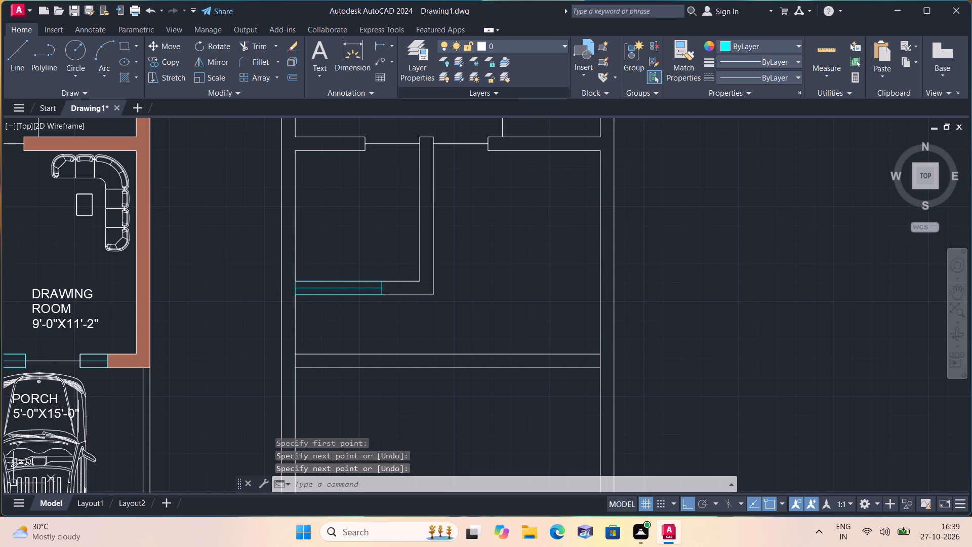
Continue both partition faces with lines from the kitchen's south wall to the south face of the next cross wall.
{"action": "scroll", "coordinate": [526, 242], "scroll_direction": "down", "scroll_amount": 2}
{"action": "middle_click_drag", "start_coordinate": [510, 256], "coordinate": [502, 200]}
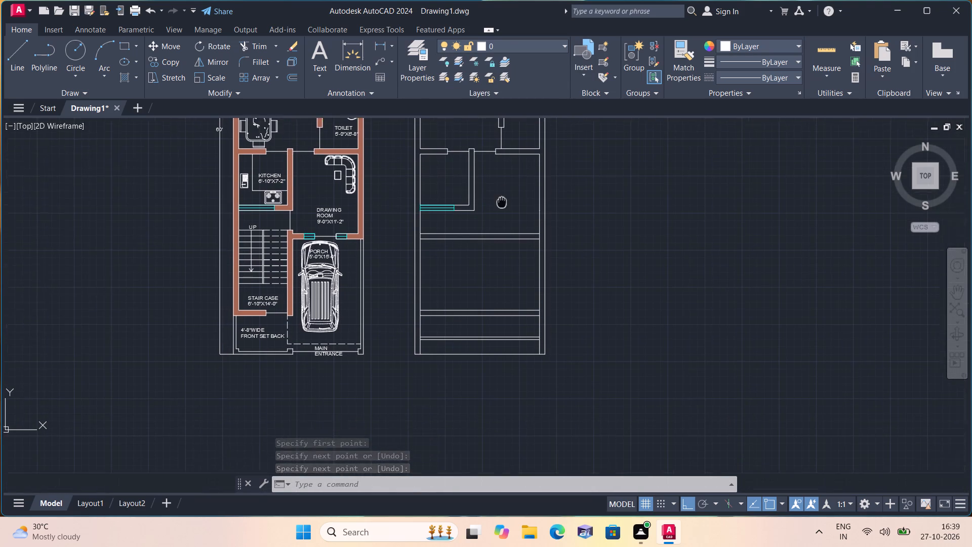
{"action": "middle_click_drag", "start_coordinate": [502, 200], "coordinate": [503, 188]}
{"action": "scroll", "coordinate": [506, 188], "scroll_direction": "up", "scroll_amount": 1}
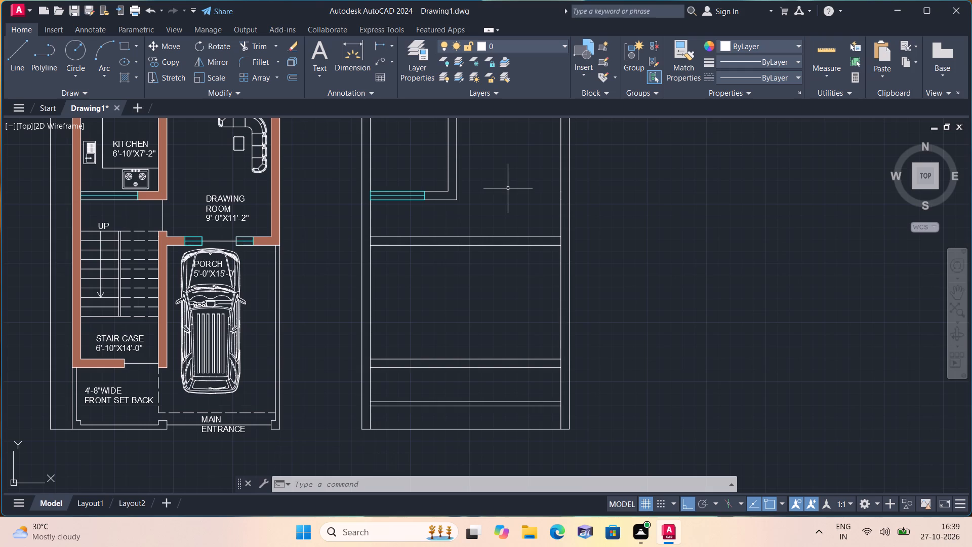
{"action": "type", "text": "l"}
{"action": "key", "text": "space"}
{"action": "scroll", "coordinate": [466, 212], "scroll_direction": "up", "scroll_amount": 1}
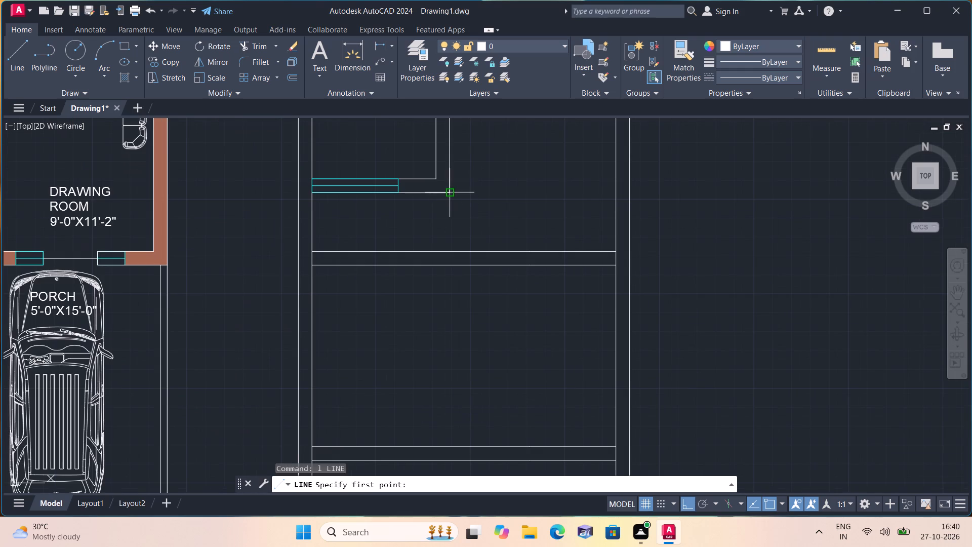
{"action": "left_click", "coordinate": [452, 192]}
{"action": "left_click", "coordinate": [450, 266]}
{"action": "key", "text": "space"}
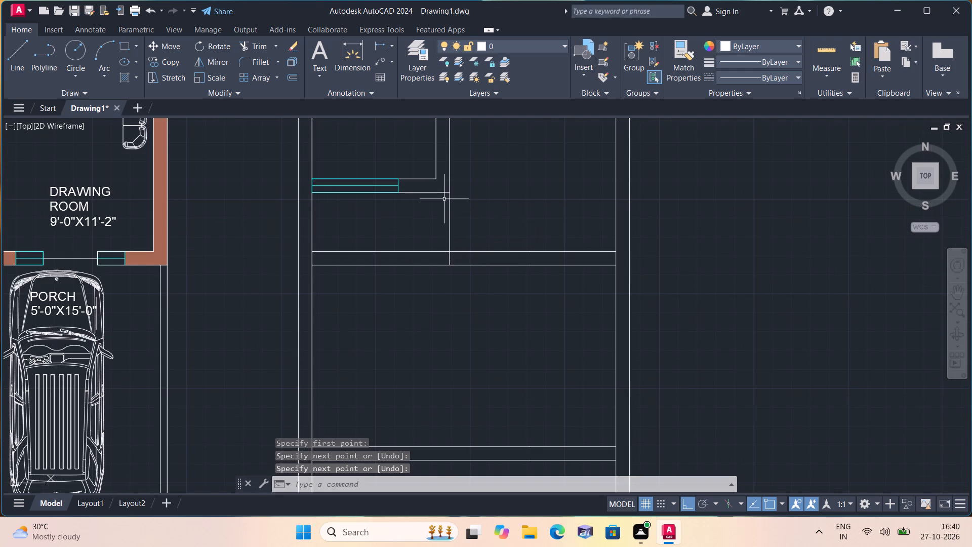
{"action": "key", "text": "space"}
{"action": "left_click", "coordinate": [433, 178]}
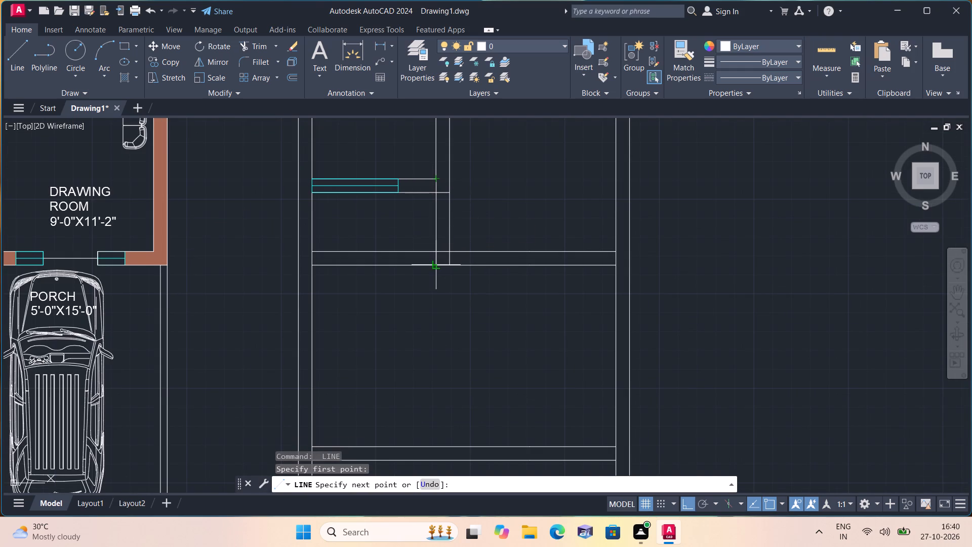
{"action": "left_click", "coordinate": [438, 264]}
{"action": "key", "text": "space"}
Trim the line inside the kitchen's south wall junction and both partition lines between the two cross walls.
{"action": "key", "text": "t"}
{"action": "key", "text": "r"}
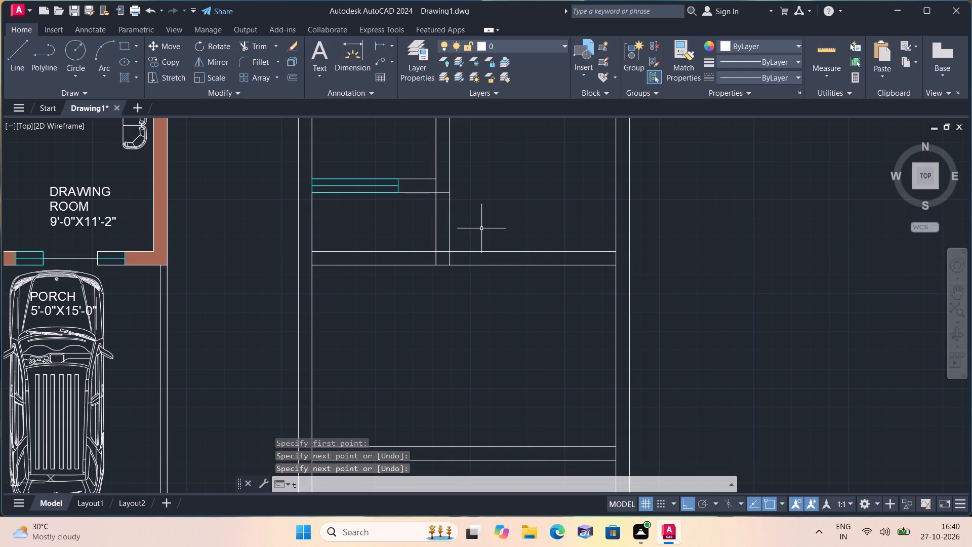
{"action": "key", "text": "i"}
{"action": "type", "text": "m"}
{"action": "key", "text": "space"}
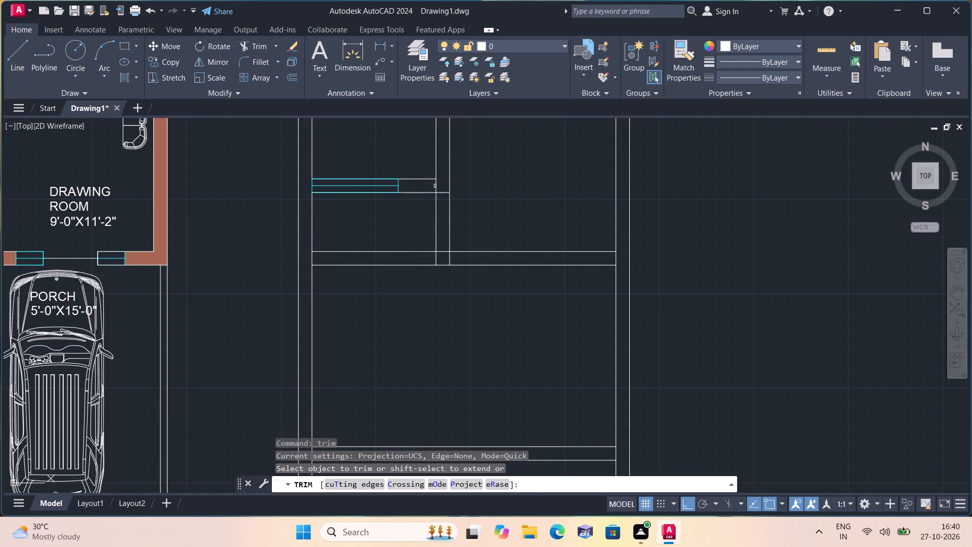
{"action": "left_click", "coordinate": [435, 185]}
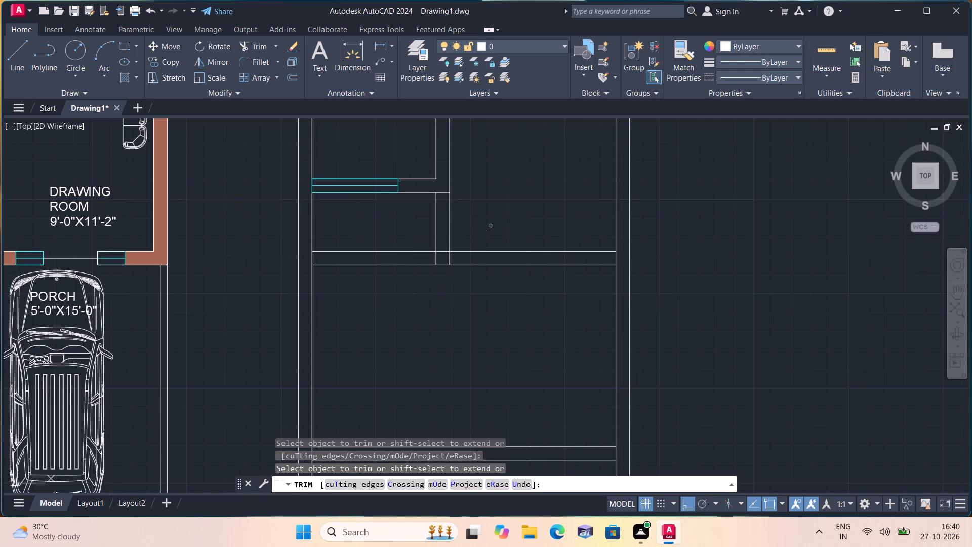
{"action": "left_click_drag", "start_coordinate": [490, 224], "coordinate": [433, 232]}
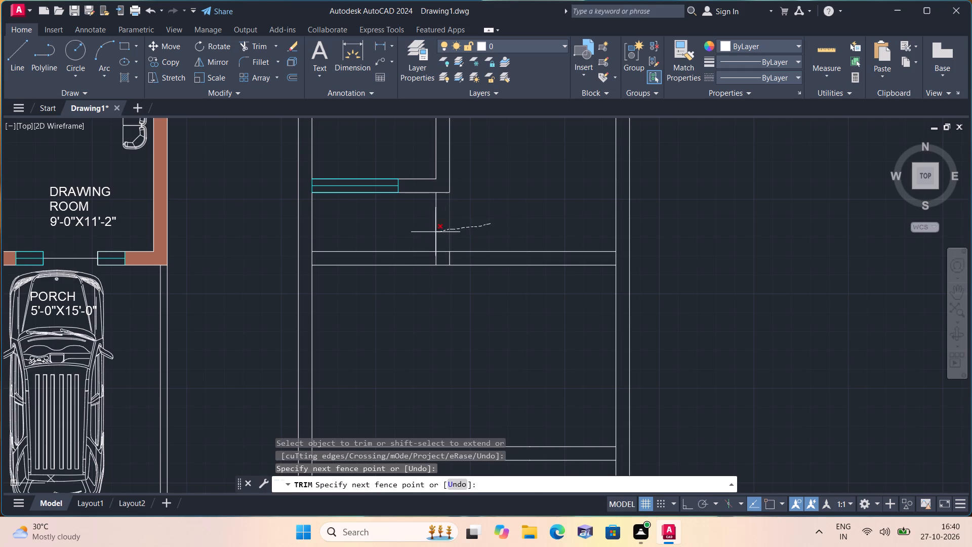
{"action": "left_click_drag", "start_coordinate": [433, 232], "coordinate": [428, 232]}
{"action": "key", "text": "space"}
Draw a centre line across the partition opening, from the cross wall's north face up to the kitchen's south wall.
{"action": "type", "text": "l"}
{"action": "key", "text": "space"}
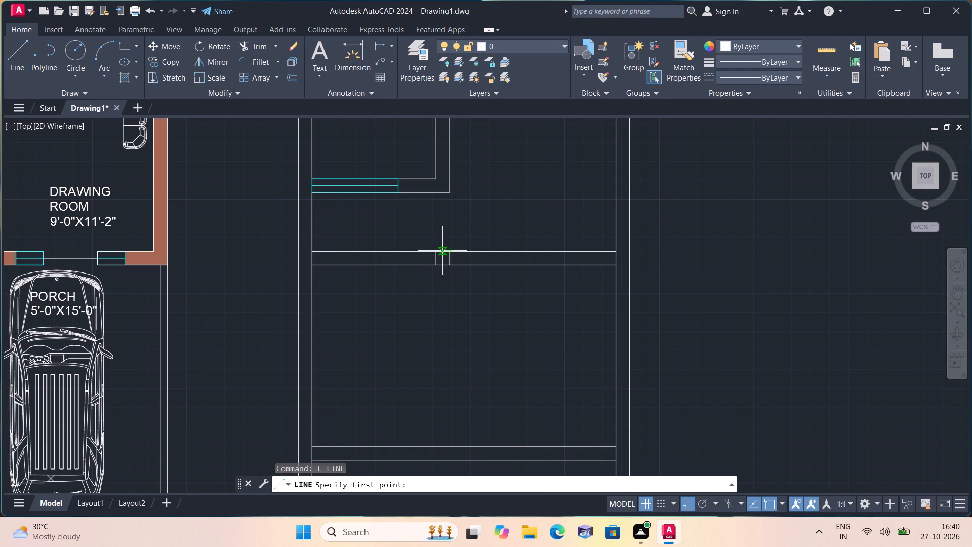
{"action": "left_click", "coordinate": [442, 251]}
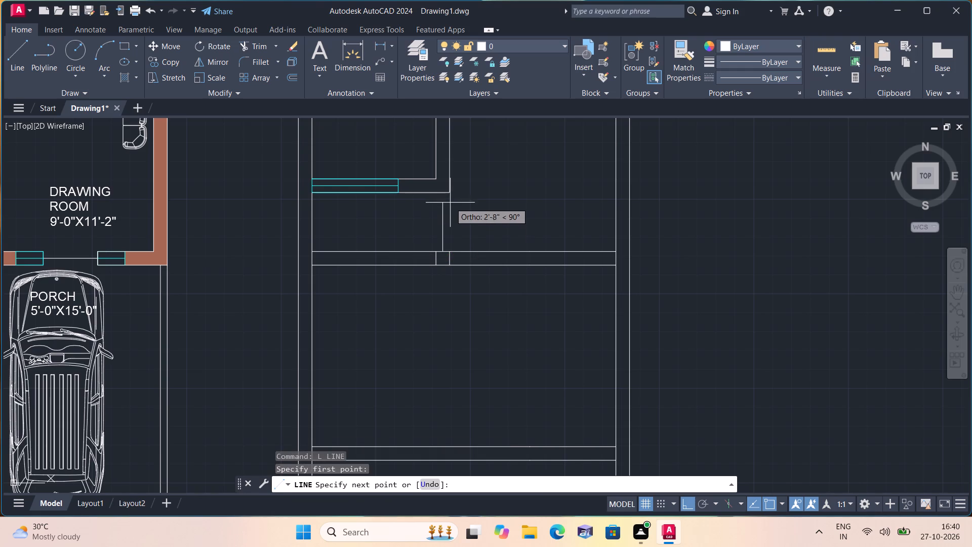
{"action": "left_click", "coordinate": [443, 196]}
{"action": "key", "text": "space"}
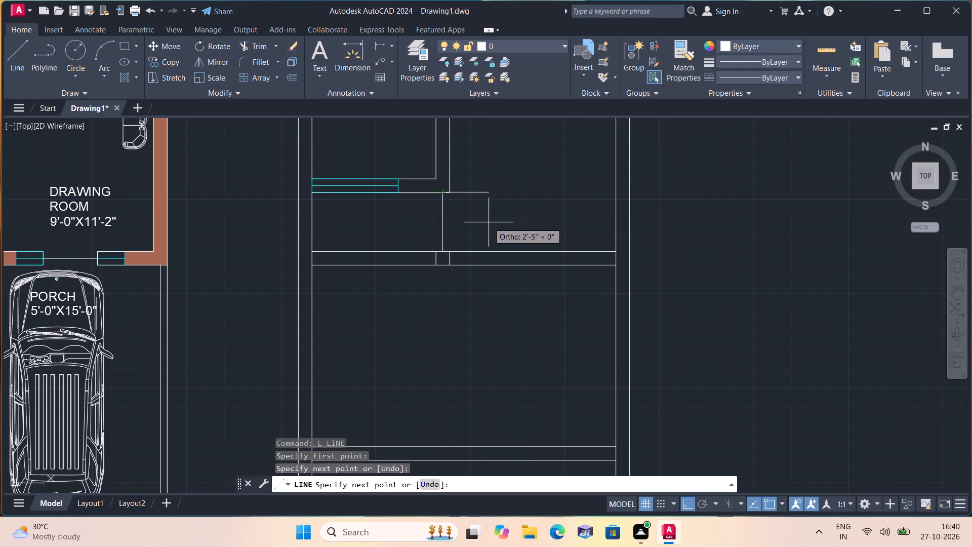
Outline a 3' opening in the cross wall south of the kitchen, starting at the partition's east face and closing with an east jamb line.
{"action": "middle_click_drag", "start_coordinate": [490, 227], "coordinate": [497, 196]}
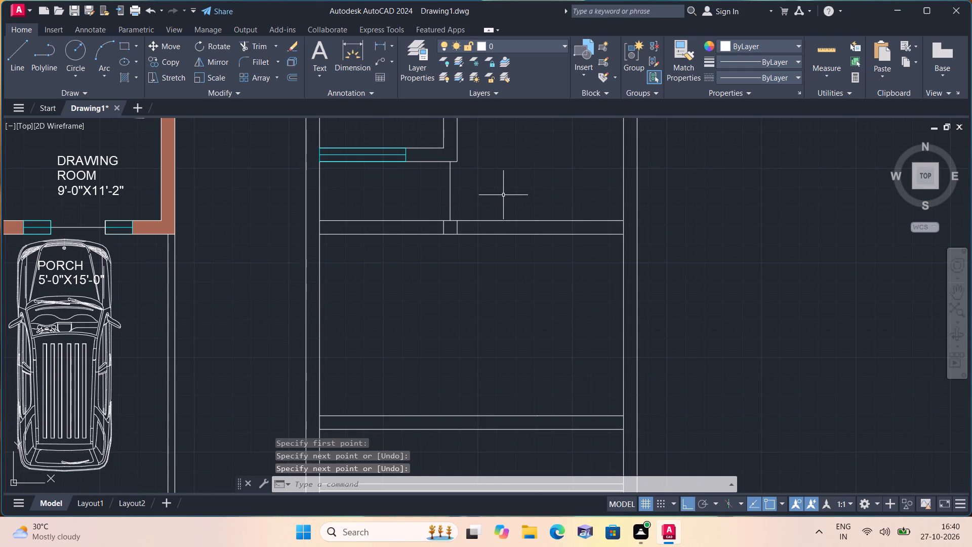
{"action": "scroll", "coordinate": [503, 195], "scroll_direction": "down", "scroll_amount": 1}
{"action": "scroll", "coordinate": [503, 195], "scroll_direction": "up", "scroll_amount": 1}
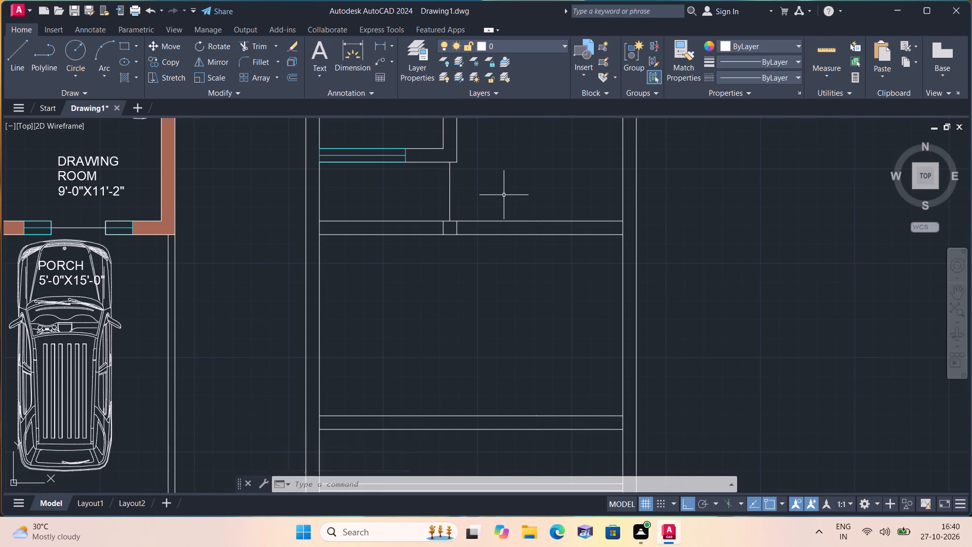
{"action": "key", "text": "space"}
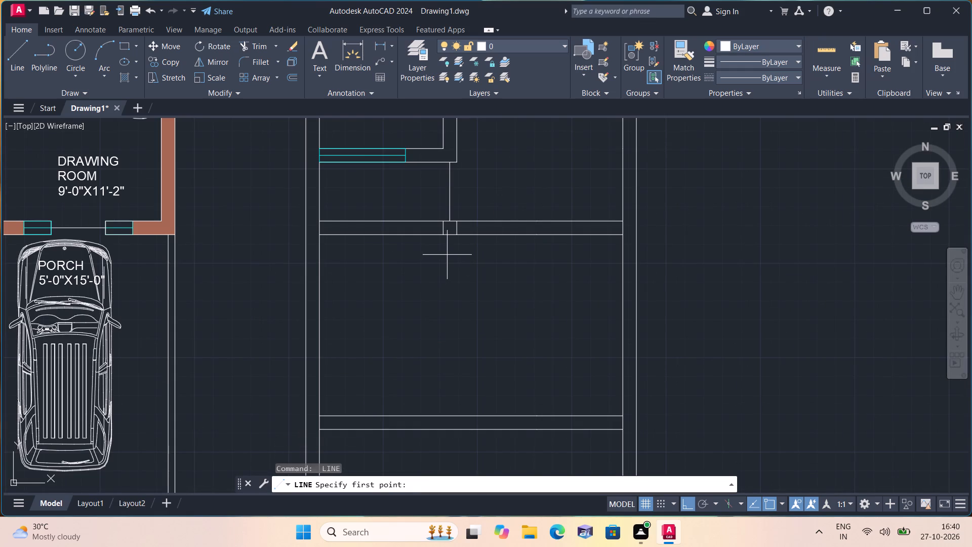
{"action": "left_click", "coordinate": [458, 220]}
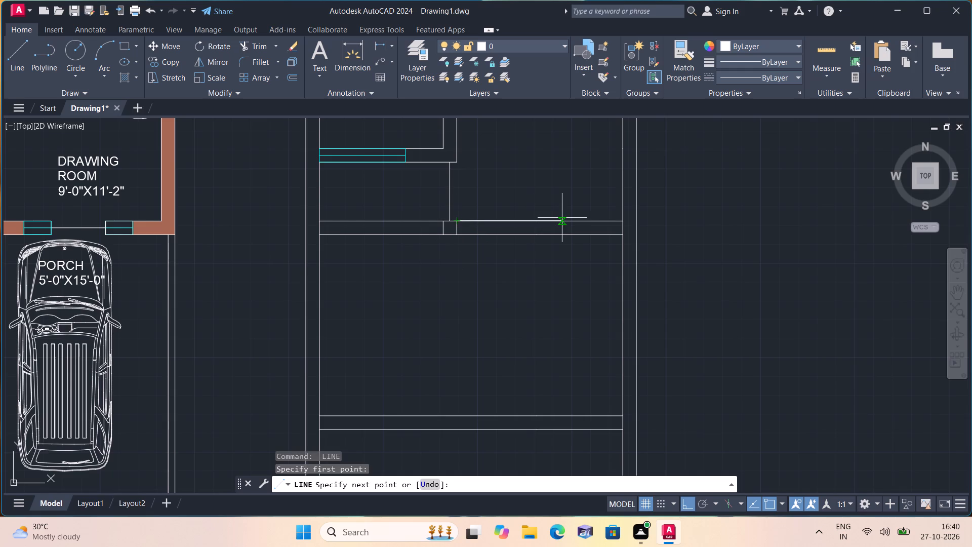
{"action": "type", "text": "3'"}
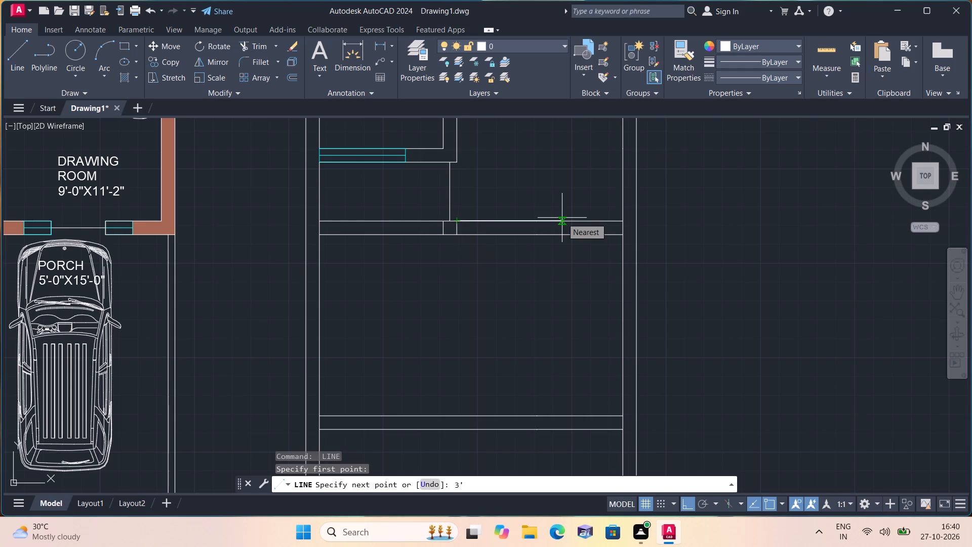
{"action": "key", "text": "space"}
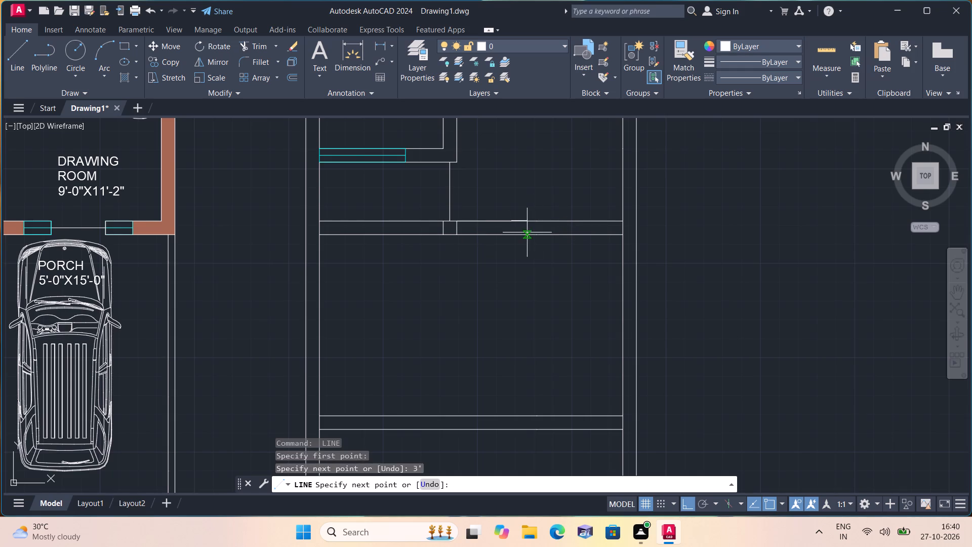
{"action": "left_click", "coordinate": [512, 233]}
{"action": "key", "text": "space"}
Trim both cross wall faces across the 3' opening, plus its south face under the partition and west to the outer wall.
{"action": "key", "text": "t"}
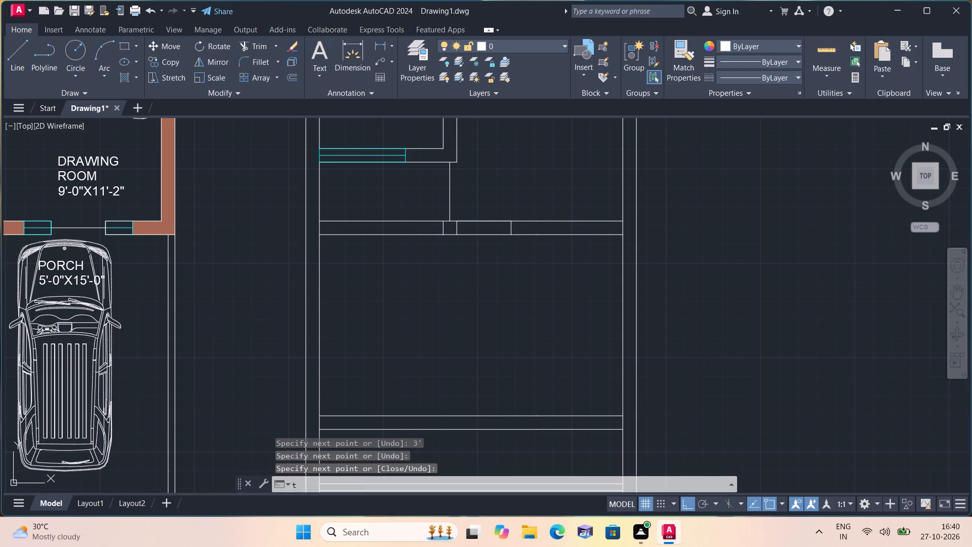
{"action": "key", "text": "r"}
{"action": "key", "text": "i"}
{"action": "key", "text": "m"}
{"action": "key", "text": "space"}
{"action": "left_click_drag", "start_coordinate": [478, 194], "coordinate": [468, 241]}
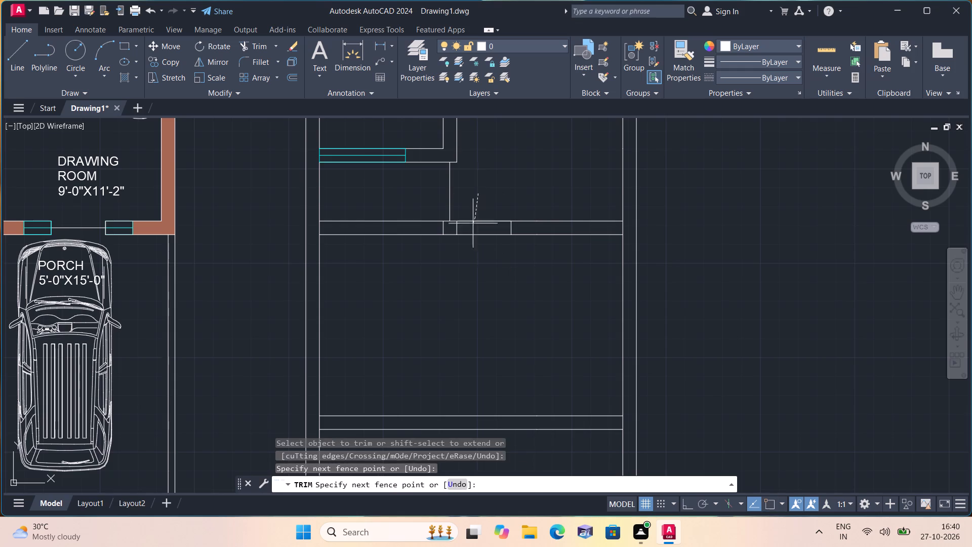
{"action": "left_click_drag", "start_coordinate": [468, 241], "coordinate": [460, 286]}
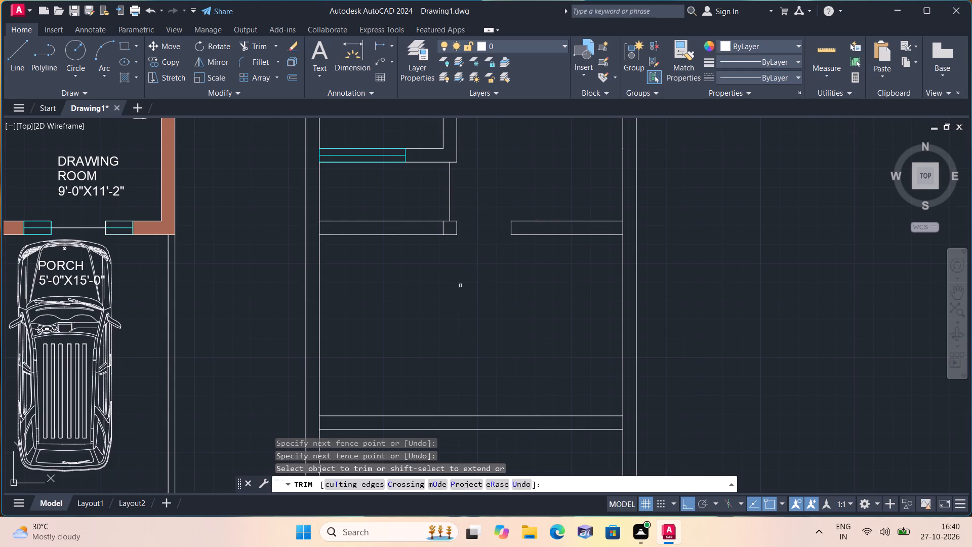
{"action": "left_click", "coordinate": [451, 234]}
{"action": "left_click", "coordinate": [428, 235]}
{"action": "key", "text": "space"}
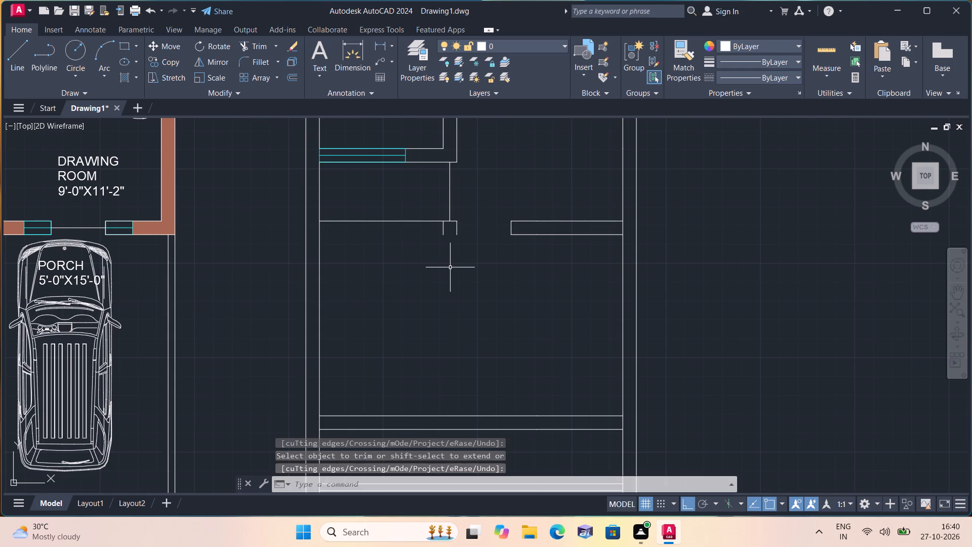
Draw a centre line across the 3' opening, from the middle of the east jamb to the partition's east face.
{"action": "key", "text": "l"}
{"action": "key", "text": "space"}
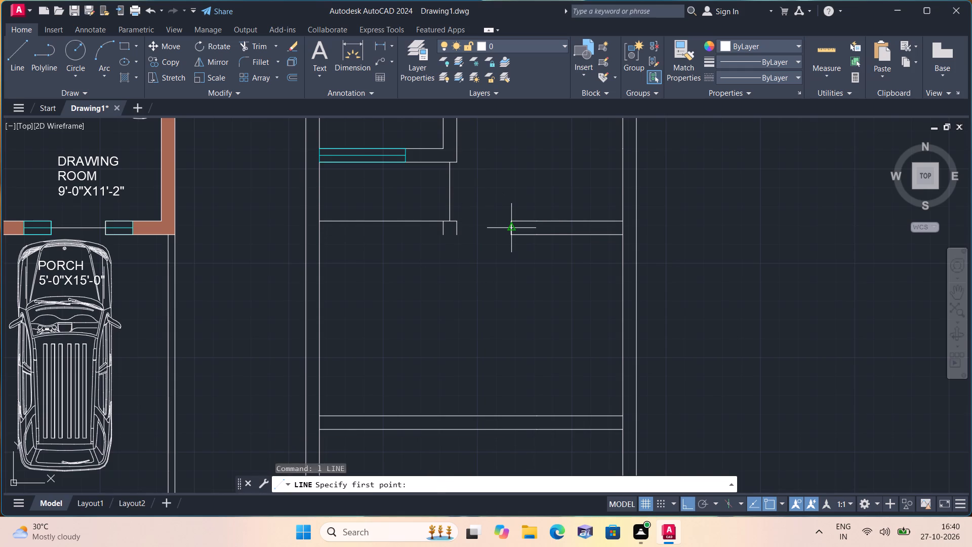
{"action": "left_click", "coordinate": [508, 228]}
{"action": "left_click", "coordinate": [460, 228]}
{"action": "key", "text": "space"}
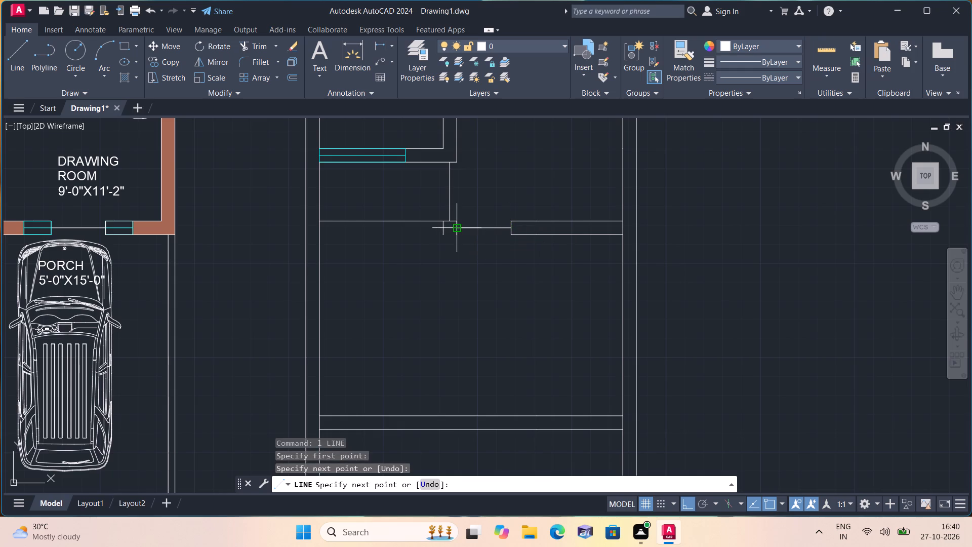
Trim the east wall's inner line where the cross wall with the 3' opening joins it.
{"action": "middle_click_drag", "start_coordinate": [487, 267], "coordinate": [480, 271]}
{"action": "scroll", "coordinate": [480, 271], "scroll_direction": "down", "scroll_amount": 1}
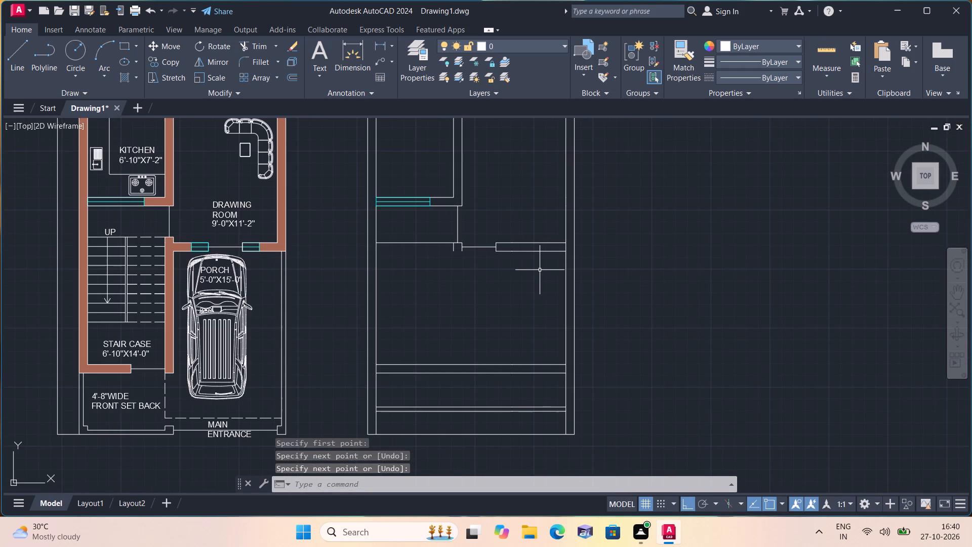
{"action": "key", "text": "t"}
{"action": "type", "text": "rim"}
{"action": "key", "text": "space"}
{"action": "scroll", "coordinate": [573, 249], "scroll_direction": "up", "scroll_amount": 1}
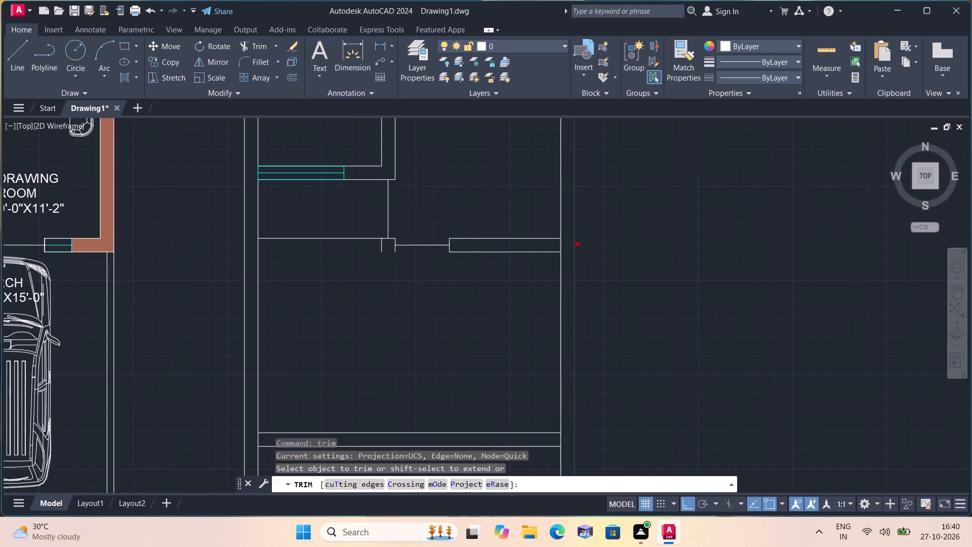
{"action": "left_click", "coordinate": [561, 243]}
{"action": "key", "text": "space"}
Continue both partition faces with lines from the cross wall's south face down to the north face of the front cross wall.
{"action": "scroll", "coordinate": [592, 261], "scroll_direction": "down", "scroll_amount": 1}
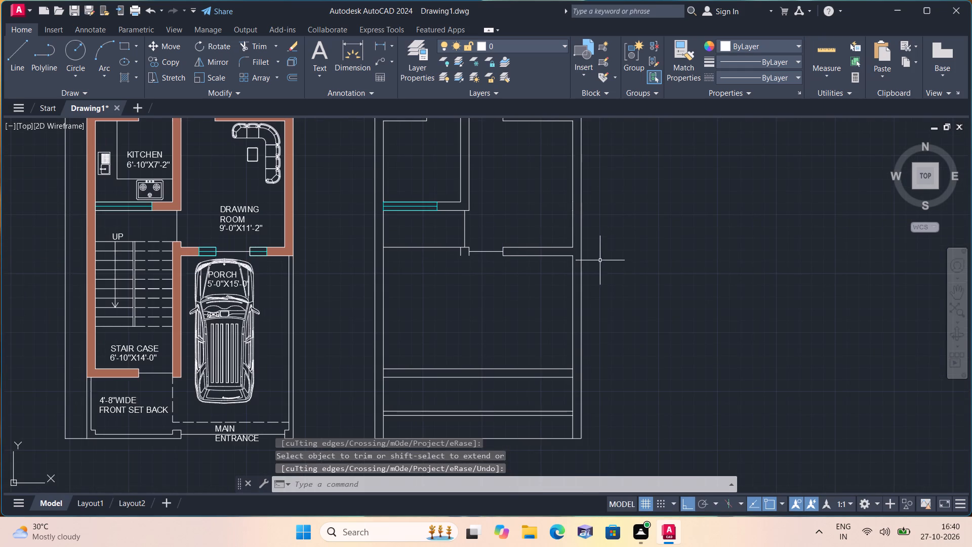
{"action": "scroll", "coordinate": [600, 260], "scroll_direction": "down", "scroll_amount": 1}
{"action": "middle_click_drag", "start_coordinate": [600, 260], "coordinate": [607, 266]}
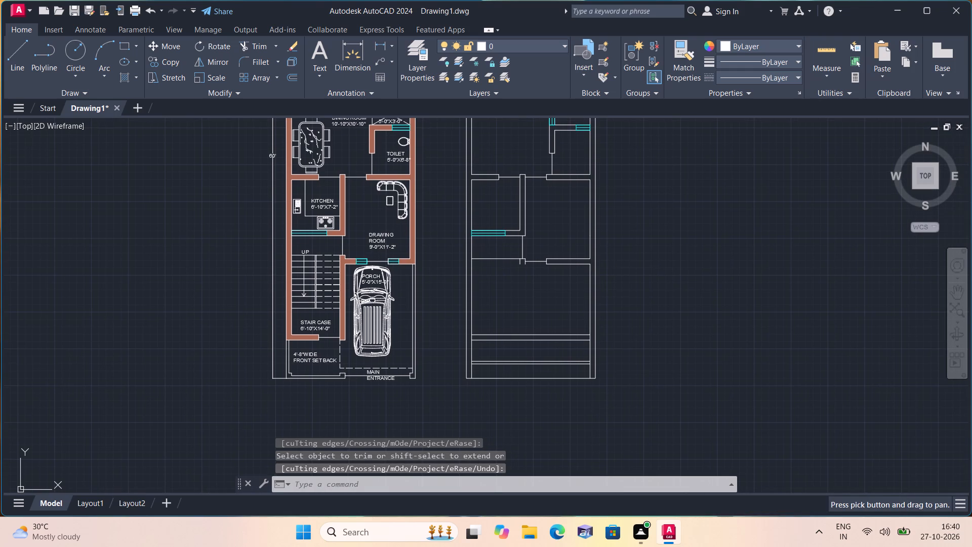
{"action": "middle_click_drag", "start_coordinate": [607, 266], "coordinate": [605, 204]}
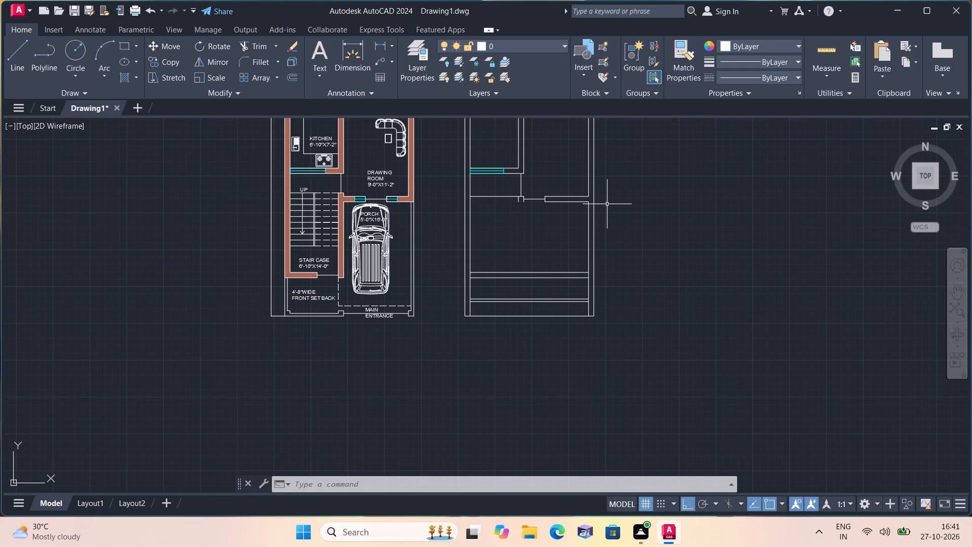
{"action": "key", "text": "l"}
{"action": "key", "text": "space"}
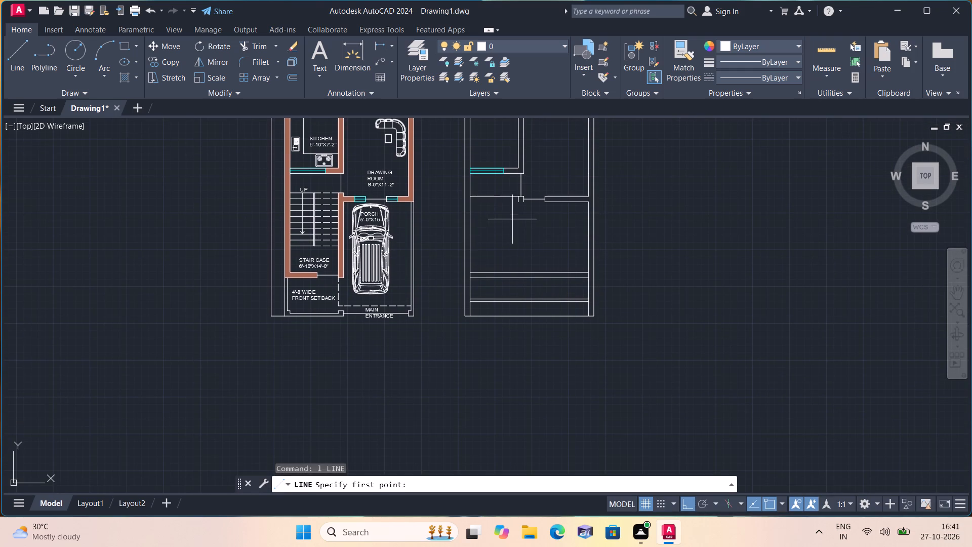
{"action": "scroll", "coordinate": [511, 218], "scroll_direction": "up", "scroll_amount": 2}
{"action": "left_click", "coordinate": [528, 176]}
{"action": "middle_click_drag", "start_coordinate": [524, 312], "coordinate": [516, 267]}
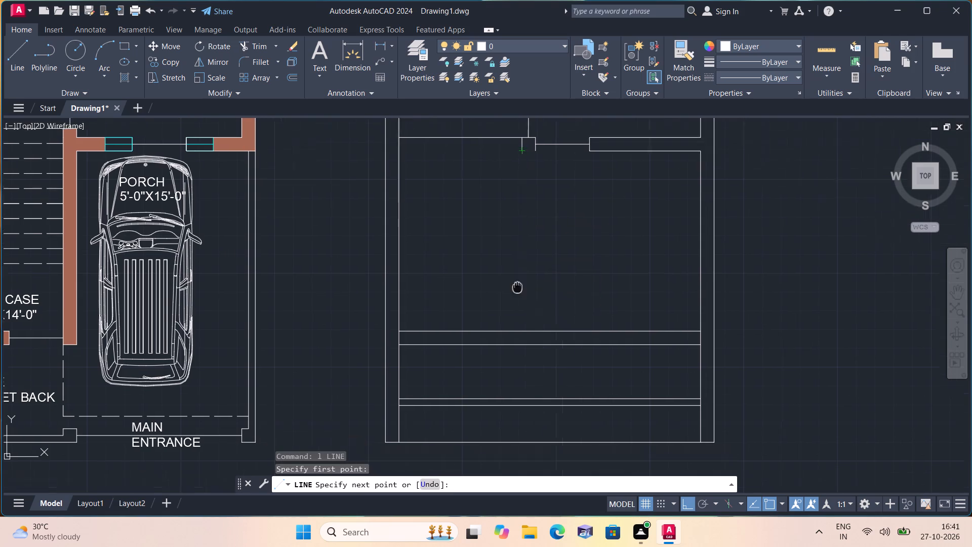
{"action": "middle_click_drag", "start_coordinate": [516, 267], "coordinate": [505, 186]}
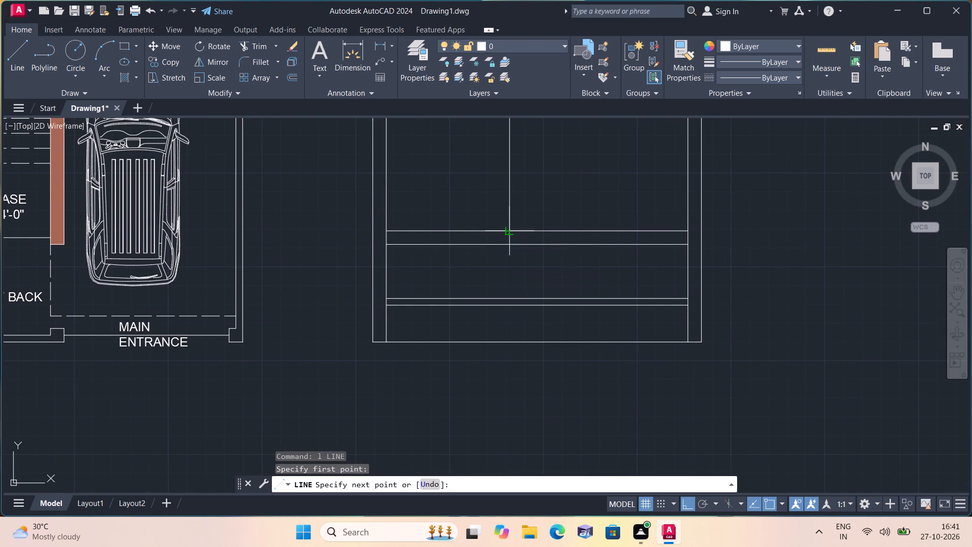
{"action": "left_click", "coordinate": [511, 230]}
{"action": "key", "text": "space"}
{"action": "middle_click_drag", "start_coordinate": [540, 201], "coordinate": [571, 292]}
{"action": "scroll", "coordinate": [572, 291], "scroll_direction": "down", "scroll_amount": 1}
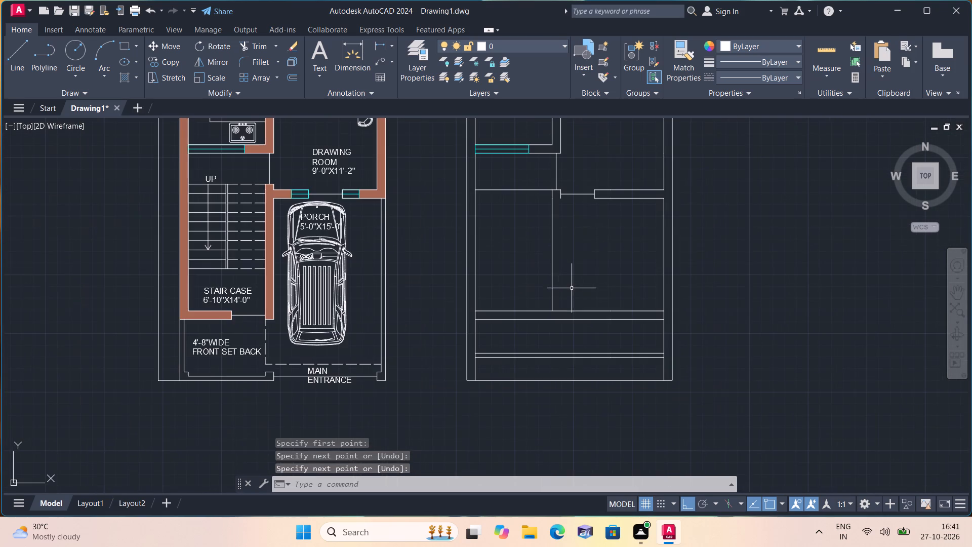
{"action": "key", "text": "space"}
{"action": "left_click_drag", "start_coordinate": [562, 200], "coordinate": [576, 254]}
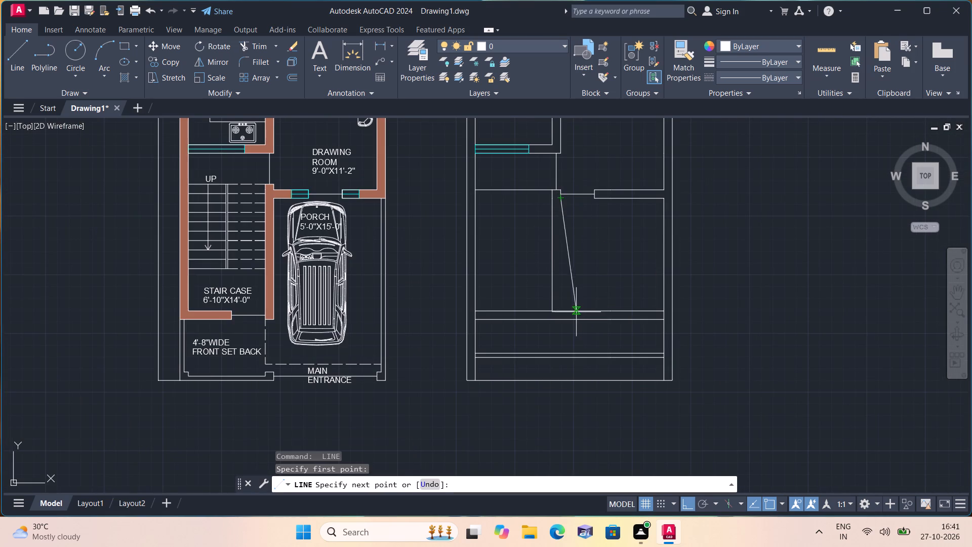
{"action": "left_click", "coordinate": [563, 312]}
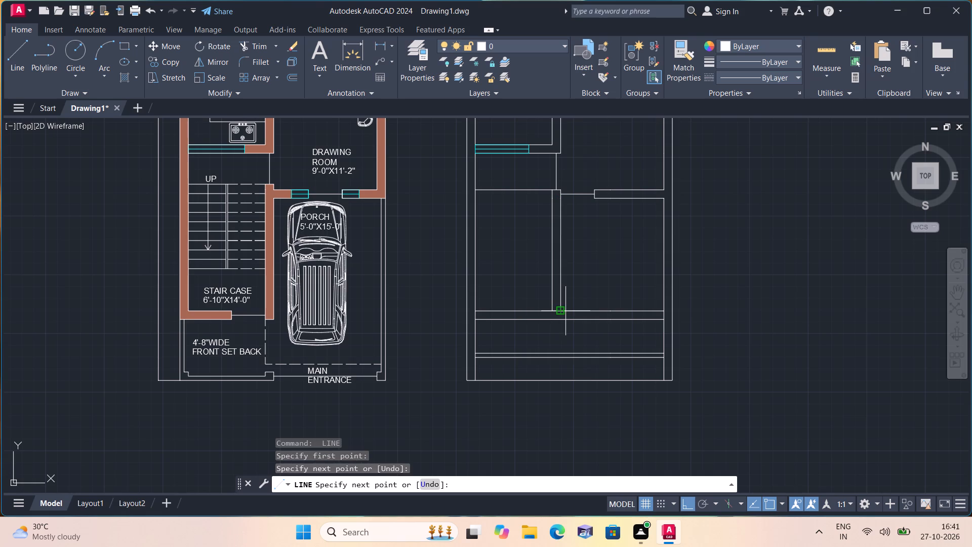
{"action": "key", "text": "space"}
Extend the front cross wall's south face with short lines to the outer faces of the west and east walls.
{"action": "middle_click_drag", "start_coordinate": [599, 314], "coordinate": [571, 263]}
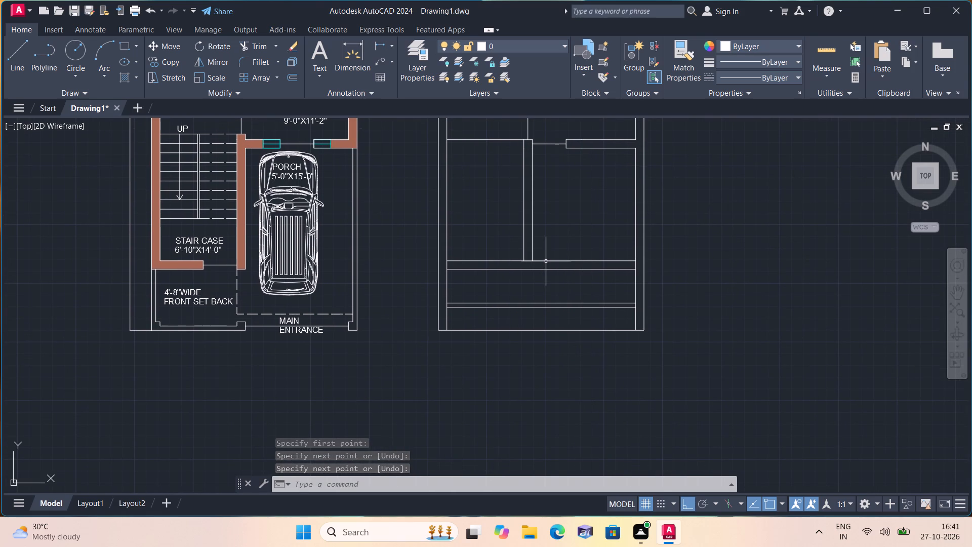
{"action": "key", "text": "space"}
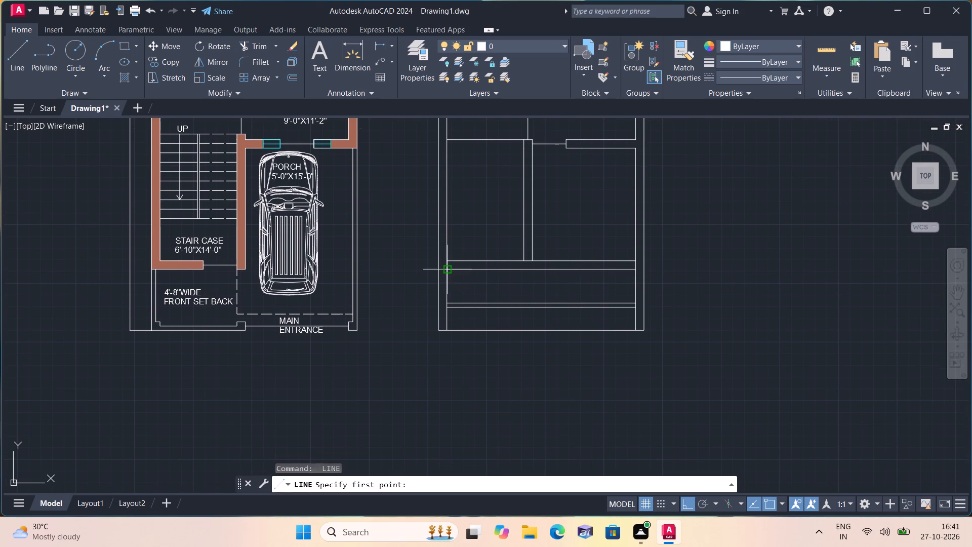
{"action": "left_click", "coordinate": [449, 270]}
{"action": "left_click", "coordinate": [438, 268]}
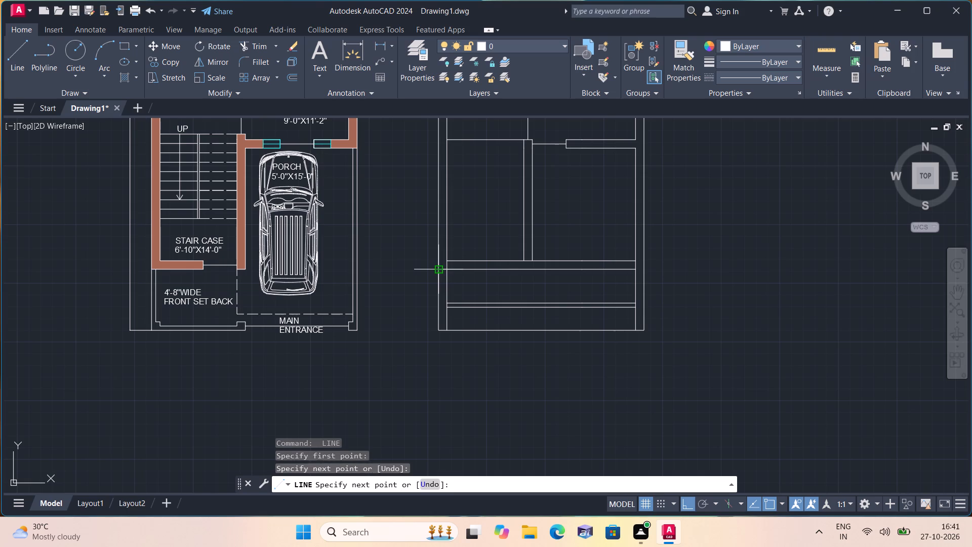
{"action": "key", "text": "space"}
{"action": "key", "text": "space"}
{"action": "left_click", "coordinate": [635, 270]}
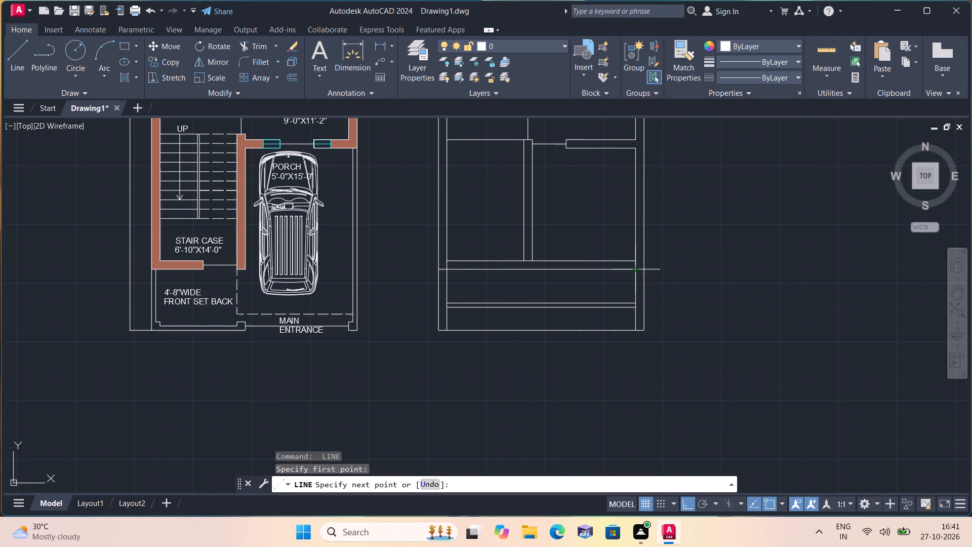
{"action": "left_click", "coordinate": [645, 270]}
{"action": "key", "text": "space"}
Trim the lines inside the front cross wall's junctions with the west wall, the partition and the east wall.
{"action": "middle_click_drag", "start_coordinate": [661, 257], "coordinate": [656, 272]}
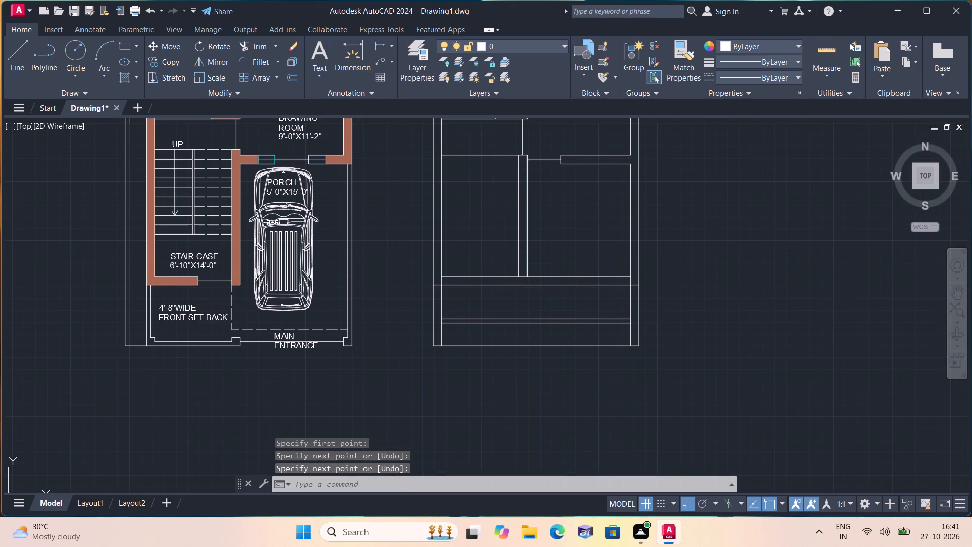
{"action": "type", "text": "tr"}
{"action": "key", "text": "i"}
{"action": "type", "text": "m"}
{"action": "key", "text": "space"}
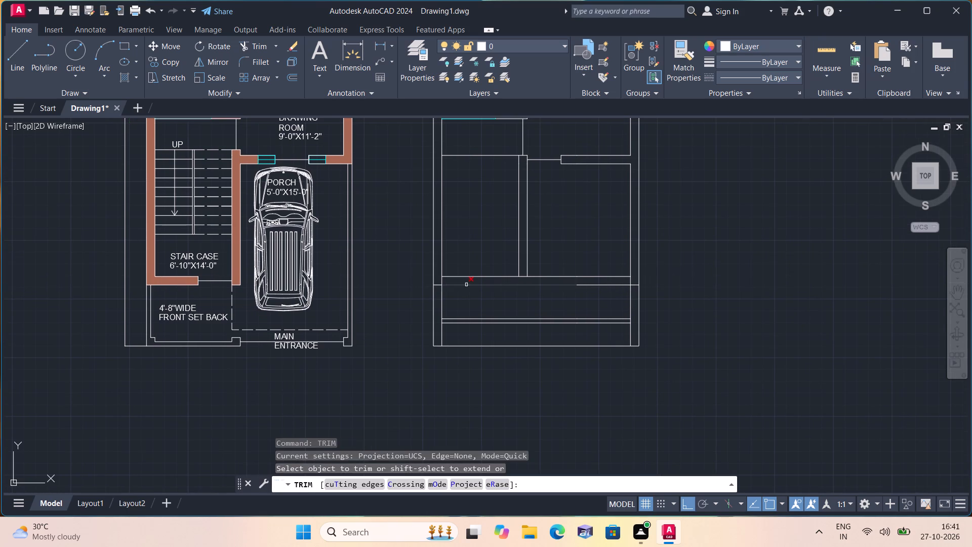
{"action": "scroll", "coordinate": [445, 285], "scroll_direction": "up", "scroll_amount": 1}
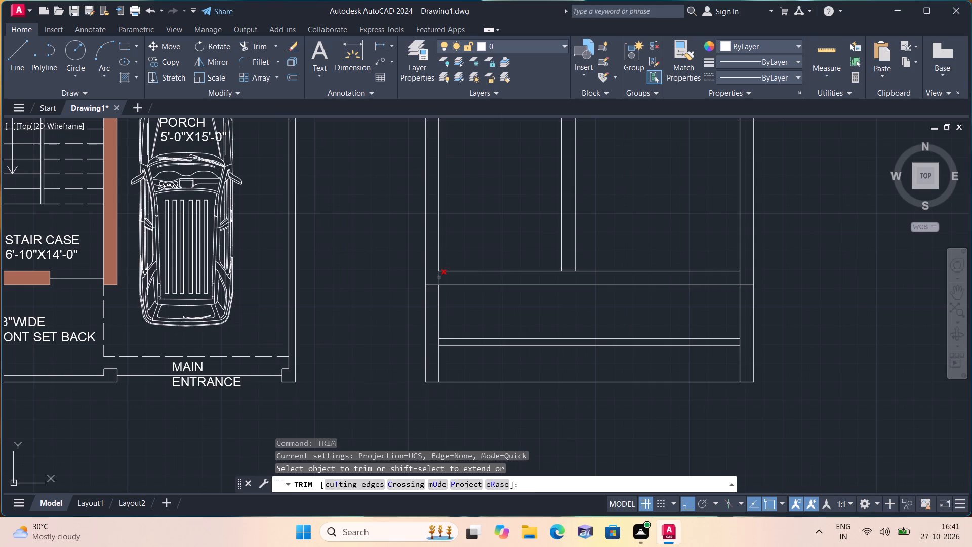
{"action": "left_click", "coordinate": [439, 278]}
{"action": "left_click", "coordinate": [568, 271]}
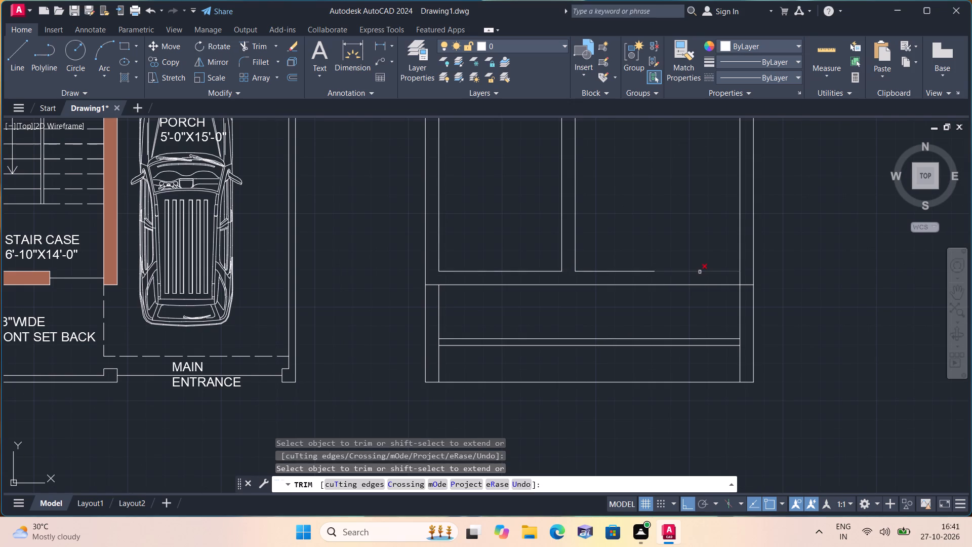
{"action": "left_click", "coordinate": [739, 277]}
Trim away the west wall's inner line south of the front cross wall, down to the front boundary line.
{"action": "left_click", "coordinate": [438, 306]}
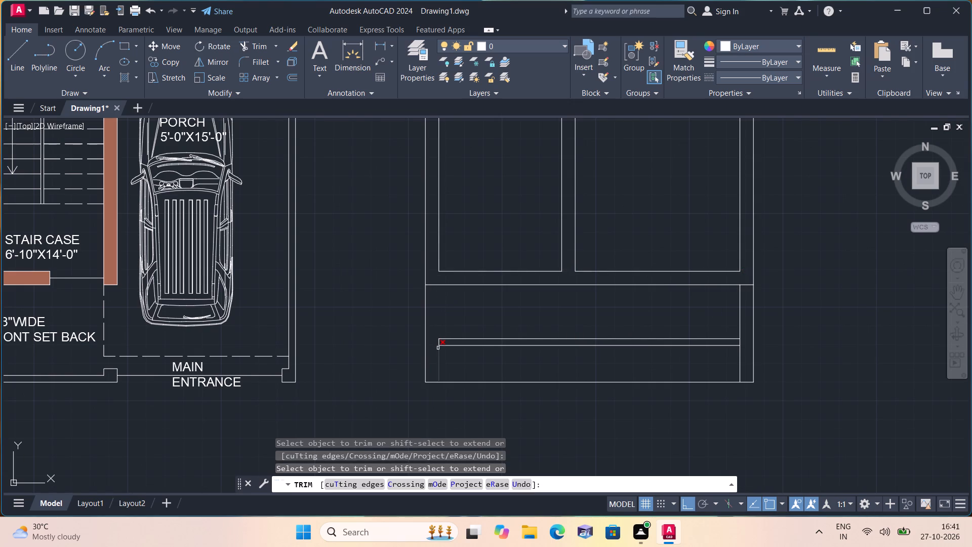
{"action": "left_click", "coordinate": [438, 348]}
{"action": "left_click", "coordinate": [438, 341]}
{"action": "key", "text": "space"}
Draw the front projection's west wall: continue the partition's west face south to the lower parallel line, with a second line just east of it.
{"action": "middle_click_drag", "start_coordinate": [547, 308], "coordinate": [494, 320]}
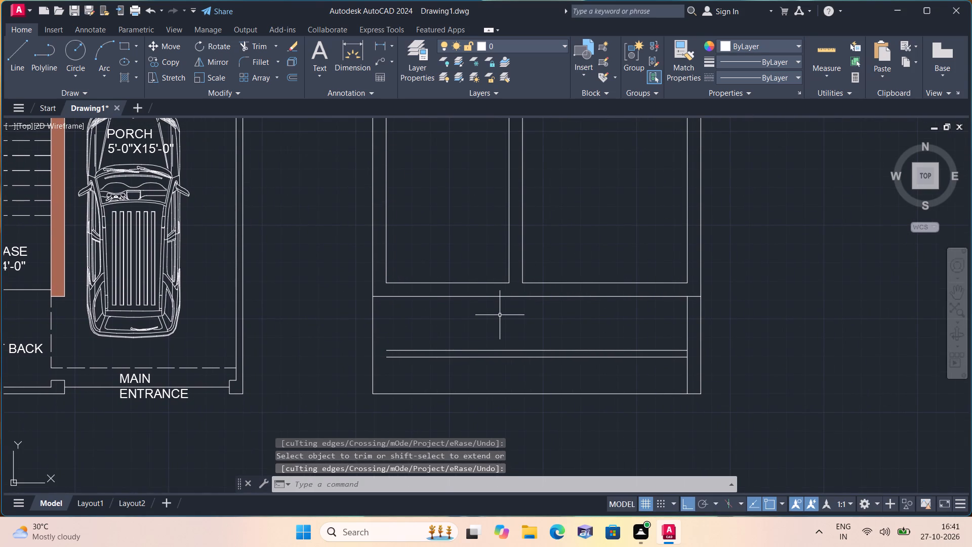
{"action": "key", "text": "l"}
{"action": "key", "text": "space"}
{"action": "left_click", "coordinate": [512, 284]}
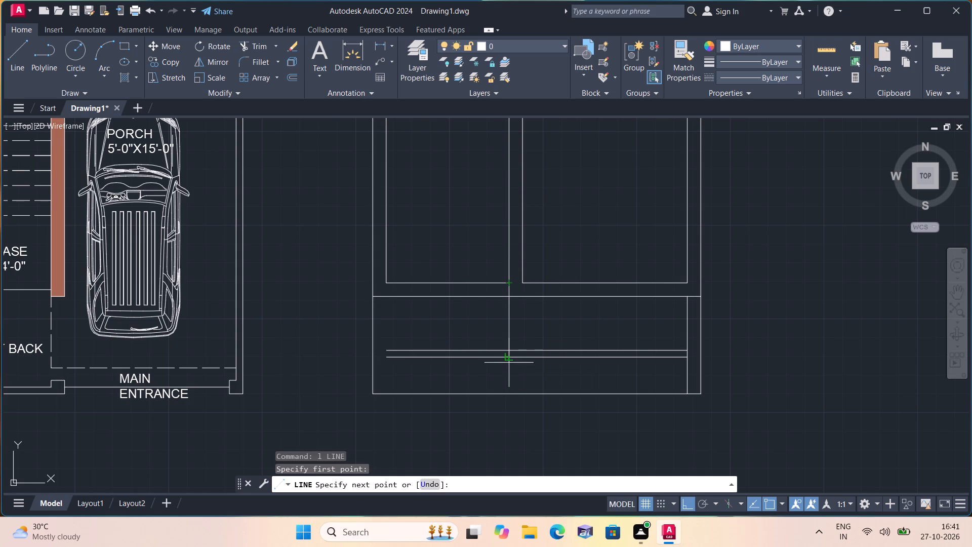
{"action": "left_click", "coordinate": [509, 362]}
{"action": "key", "text": "space"}
{"action": "scroll", "coordinate": [509, 310], "scroll_direction": "up", "scroll_amount": 1}
{"action": "key", "text": "space"}
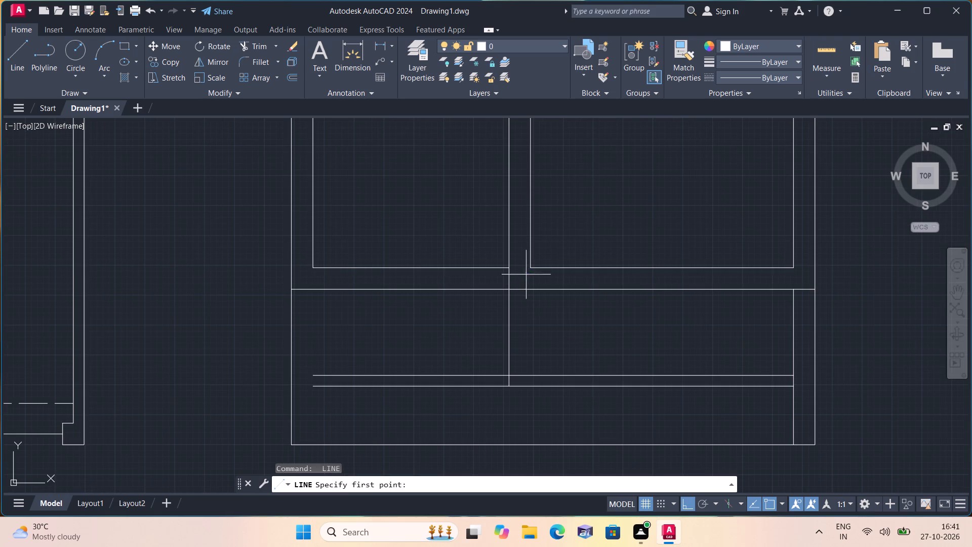
{"action": "left_click", "coordinate": [522, 290]}
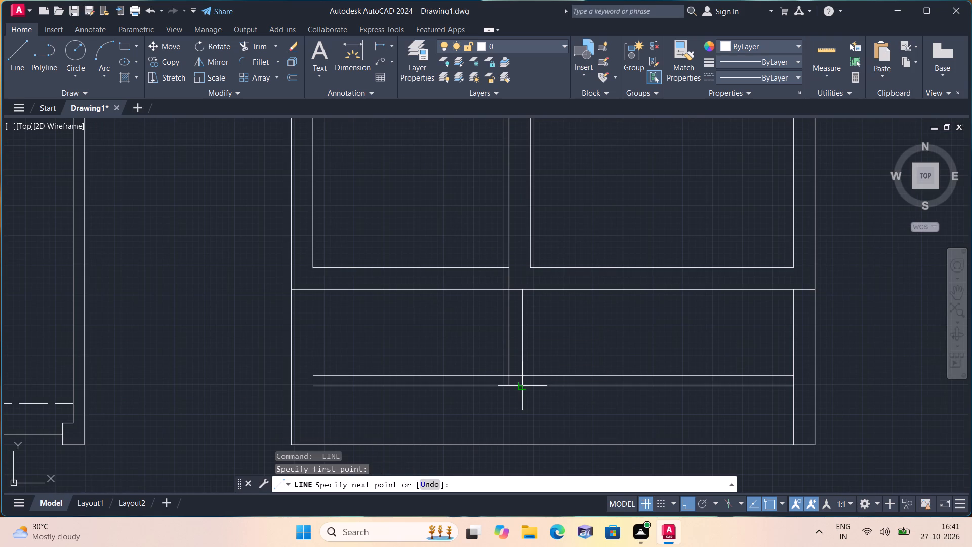
{"action": "left_click", "coordinate": [524, 385]}
{"action": "key", "text": "space"}
Draw a 3'-0" line south from the east wall's mid-width, return it to the upper parallel line, and extend the lower line to the outer face.
{"action": "key", "text": "space"}
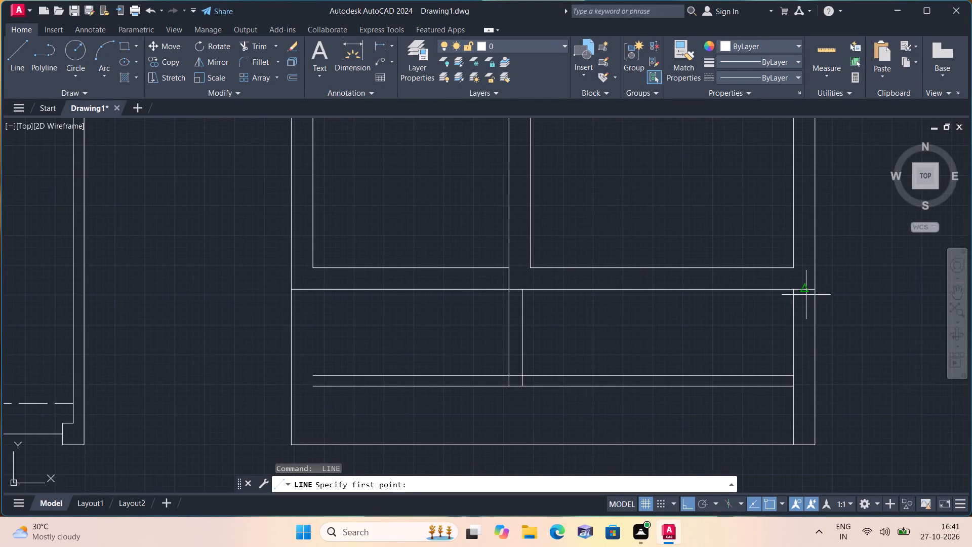
{"action": "left_click", "coordinate": [805, 289]}
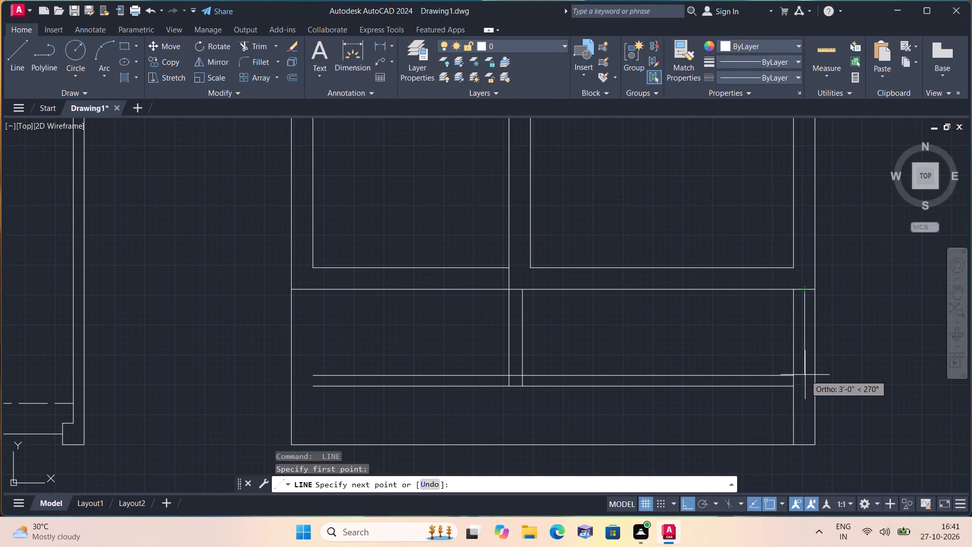
{"action": "left_click", "coordinate": [803, 375]}
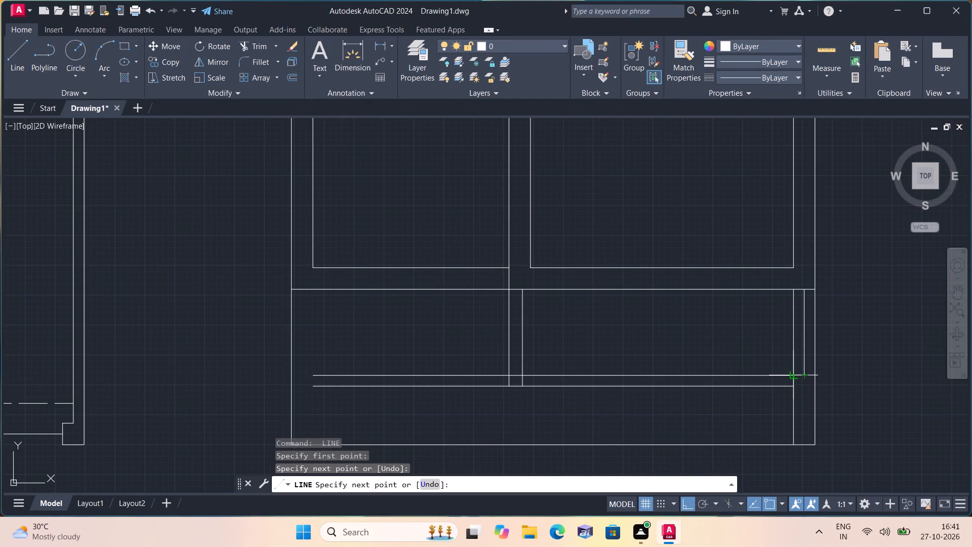
{"action": "left_click", "coordinate": [795, 377]}
{"action": "key", "text": "space"}
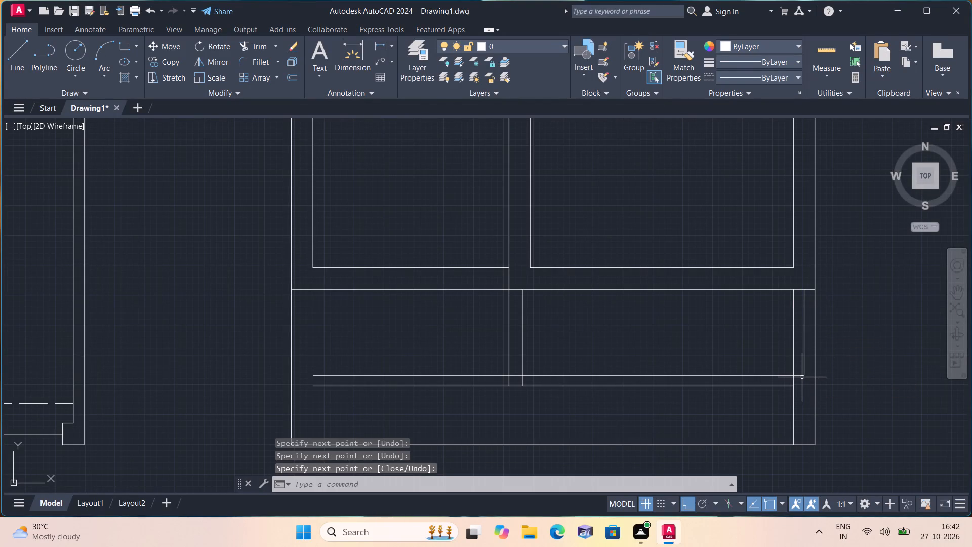
{"action": "key", "text": "space"}
{"action": "left_click", "coordinate": [795, 389]}
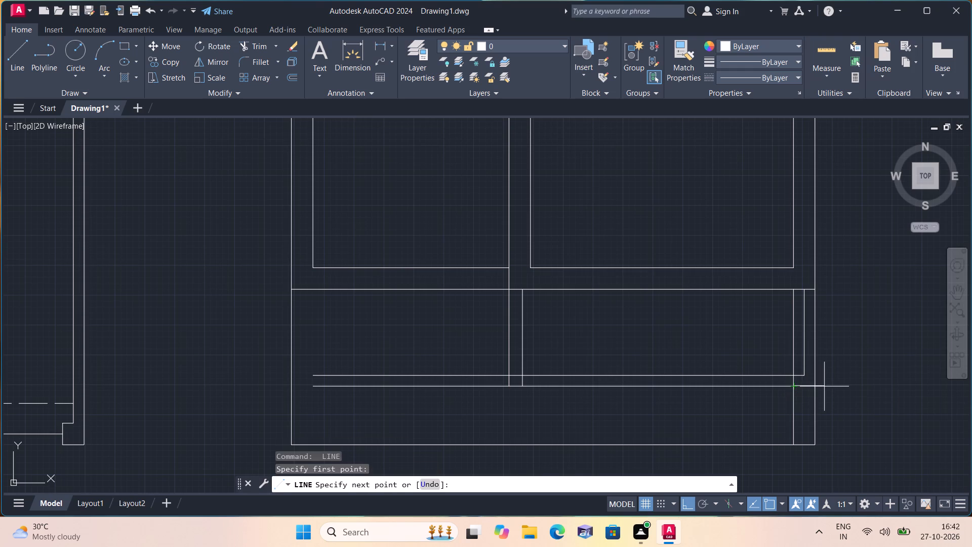
{"action": "left_click", "coordinate": [815, 387]}
{"action": "key", "text": "space"}
Trim the parallel lines west of the front projection, its southwest corner overlaps, and the east wall's inner line south of the front cross wall.
{"action": "middle_click_drag", "start_coordinate": [856, 368], "coordinate": [832, 363]}
{"action": "type", "text": "trim"}
{"action": "key", "text": "space"}
{"action": "left_click_drag", "start_coordinate": [422, 347], "coordinate": [469, 405]}
{"action": "scroll", "coordinate": [487, 376], "scroll_direction": "up", "scroll_amount": 1}
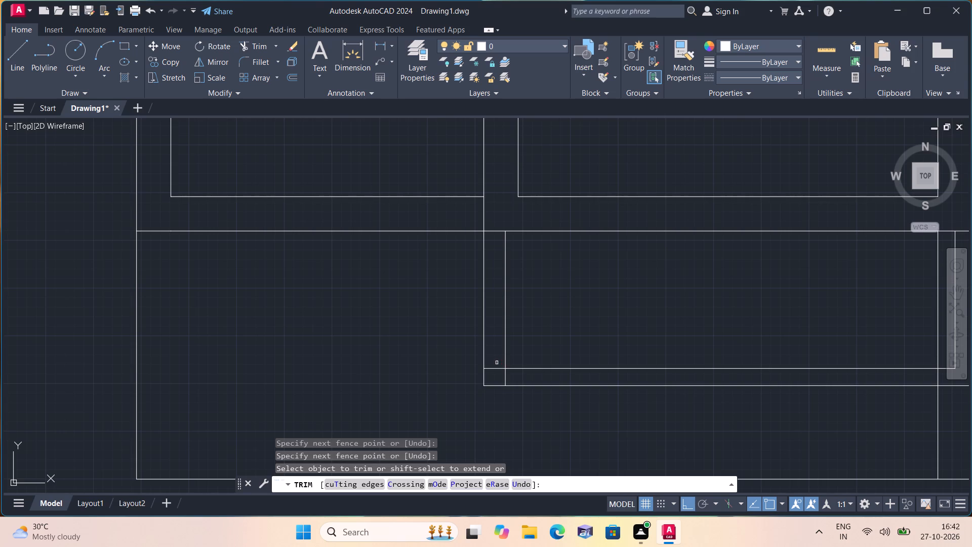
{"action": "left_click", "coordinate": [497, 363]}
{"action": "left_click", "coordinate": [510, 378]}
{"action": "middle_click_drag", "start_coordinate": [510, 379], "coordinate": [500, 385]}
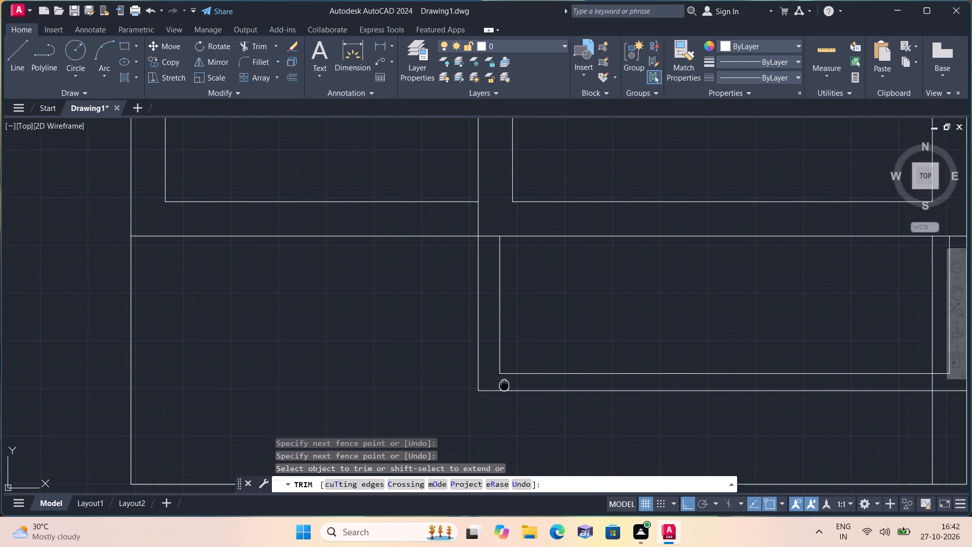
{"action": "scroll", "coordinate": [490, 385], "scroll_direction": "down", "scroll_amount": 1}
{"action": "middle_click_drag", "start_coordinate": [500, 385], "coordinate": [490, 385]}
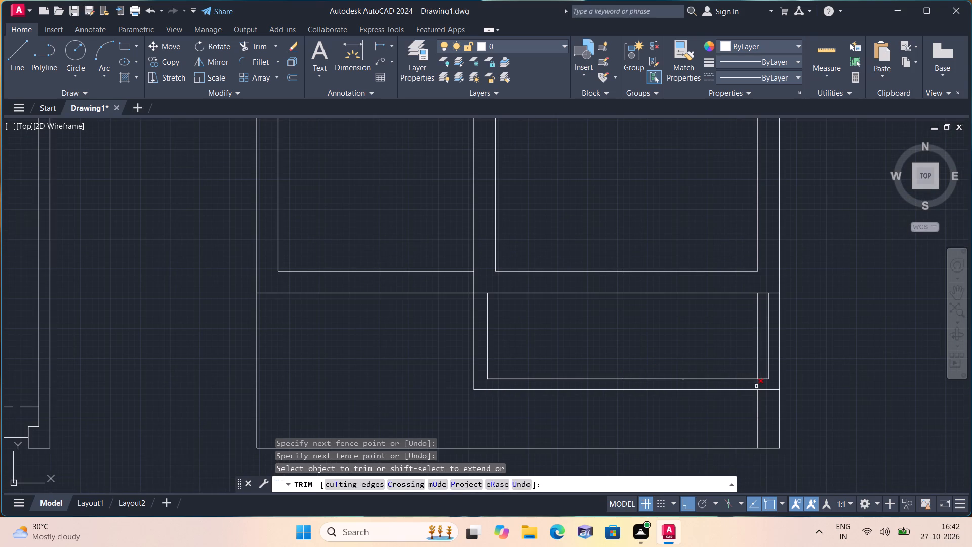
{"action": "left_click_drag", "start_coordinate": [770, 409], "coordinate": [763, 412]}
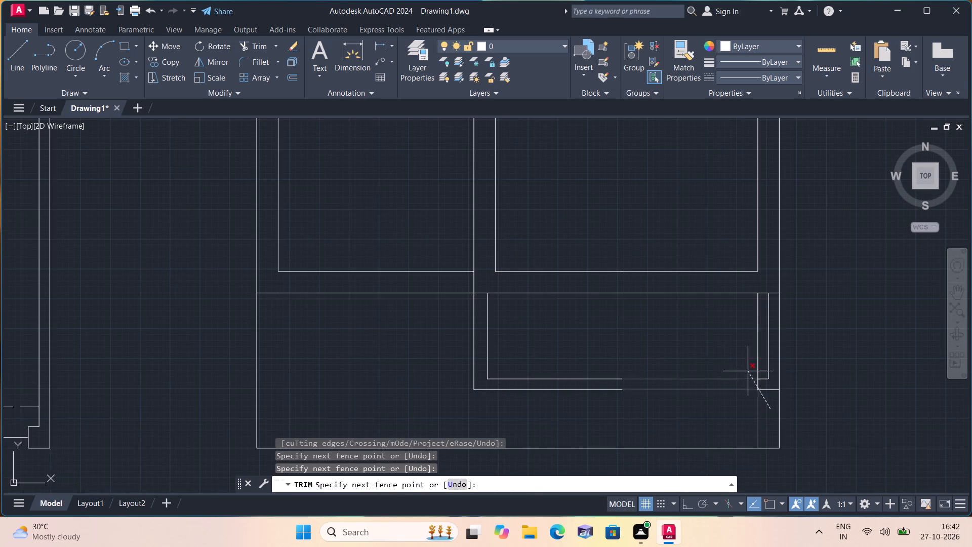
{"action": "left_click", "coordinate": [736, 423]}
{"action": "left_click", "coordinate": [757, 388]}
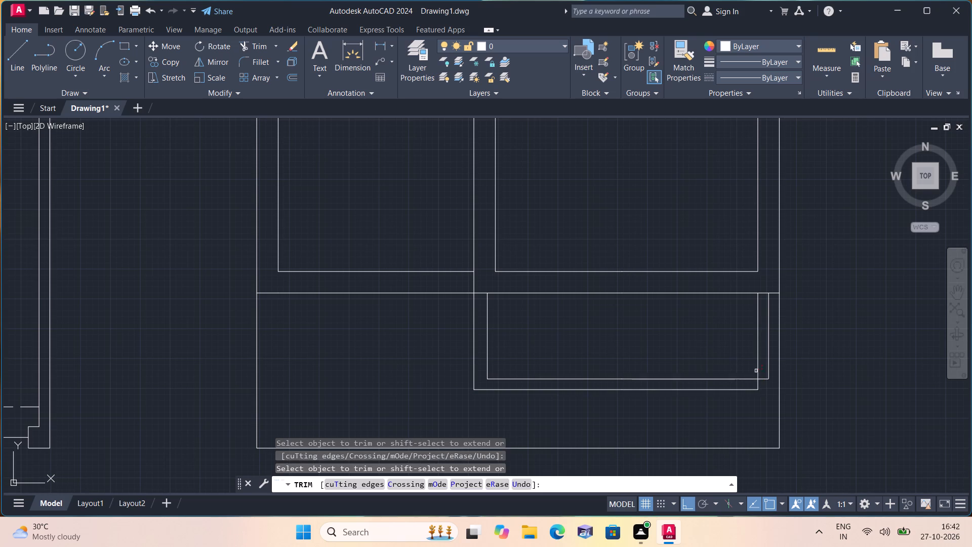
{"action": "left_click", "coordinate": [757, 369]}
{"action": "left_click", "coordinate": [758, 385]}
{"action": "key", "text": "Escape"}
Extend the front projection's south outer line east to the east wall's outer face.
{"action": "type", "text": "exte"}
{"action": "key", "text": "space"}
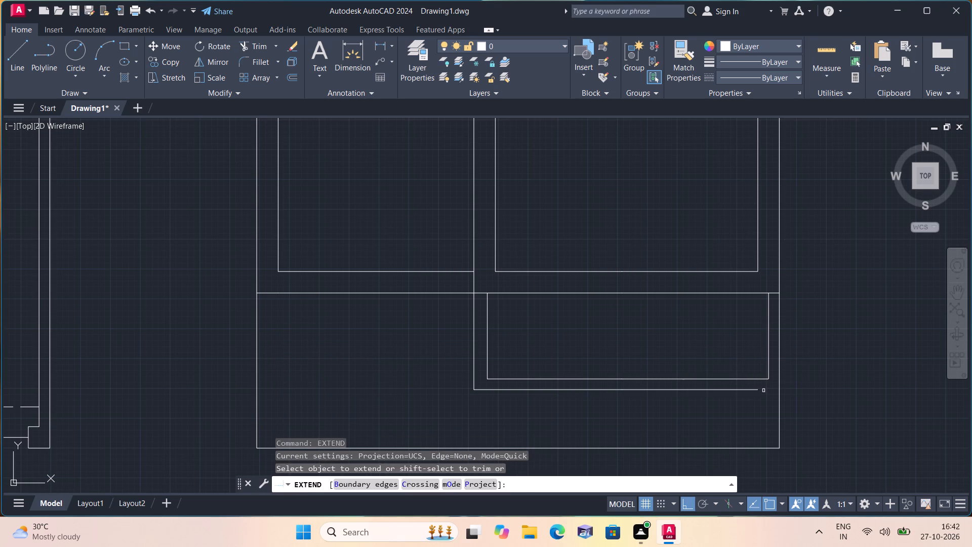
{"action": "left_click", "coordinate": [757, 391]}
{"action": "key", "text": "space"}
Draw opening jamb lines across the front cross wall, 1' to each side of the midpoint of the east room's south wall.
{"action": "middle_click_drag", "start_coordinate": [808, 342], "coordinate": [788, 425]}
{"action": "middle_click_drag", "start_coordinate": [777, 366], "coordinate": [759, 376]}
{"action": "scroll", "coordinate": [777, 366], "scroll_direction": "down", "scroll_amount": 1}
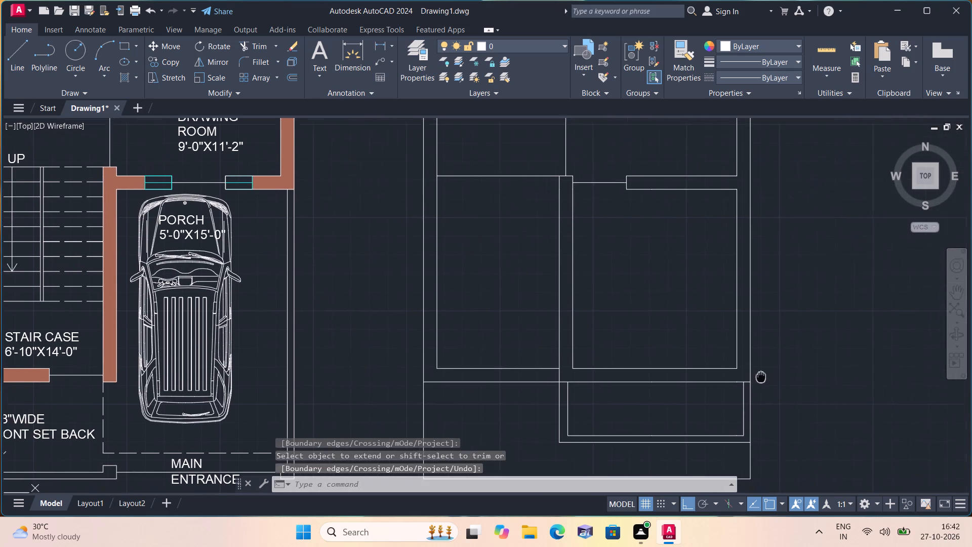
{"action": "middle_click_drag", "start_coordinate": [759, 376], "coordinate": [743, 374]}
{"action": "key", "text": "l"}
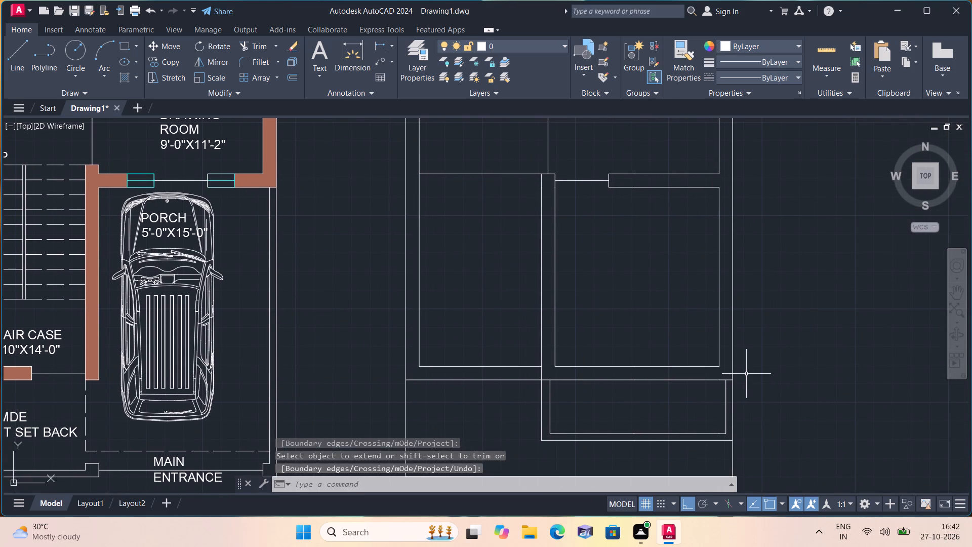
{"action": "key", "text": "space"}
{"action": "left_click", "coordinate": [636, 368]}
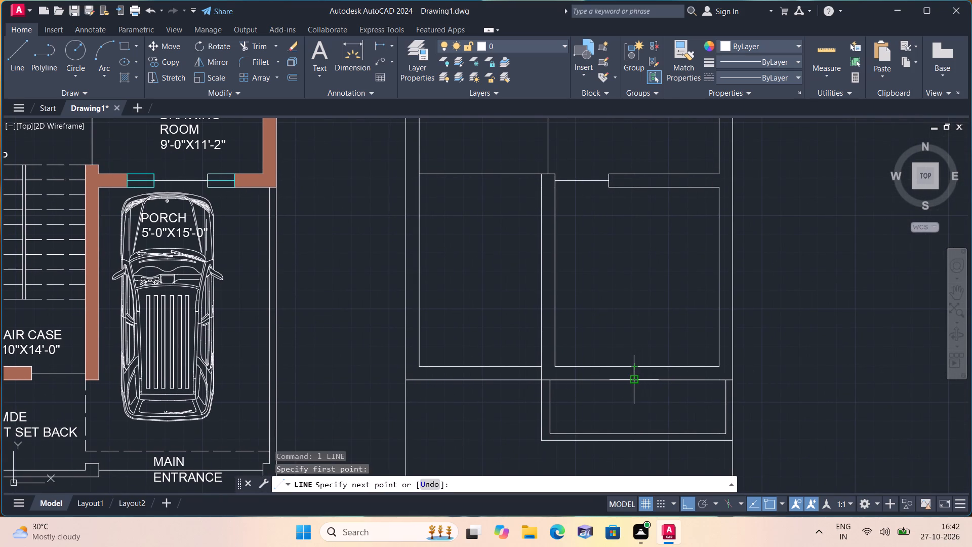
{"action": "left_click", "coordinate": [637, 377]}
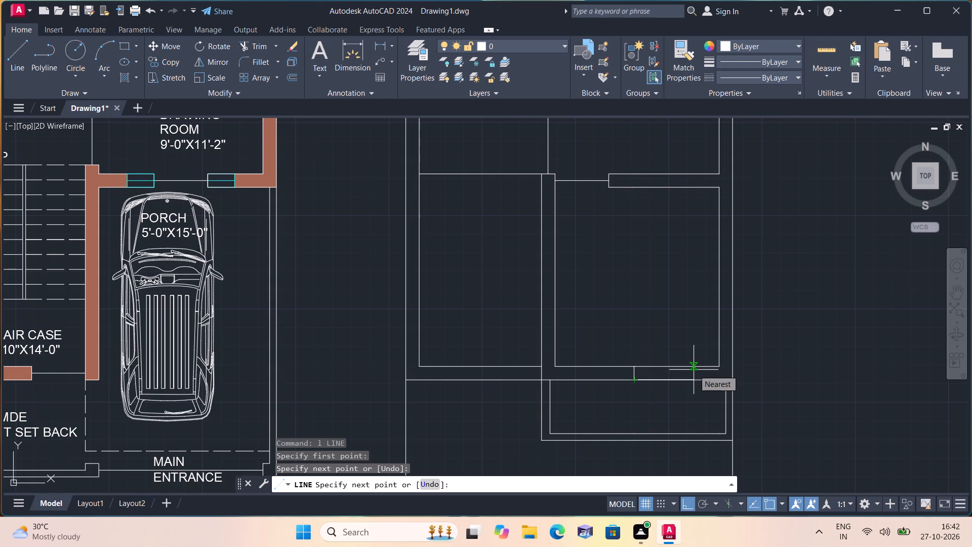
{"action": "type", "text": "1'"}
{"action": "key", "text": "space"}
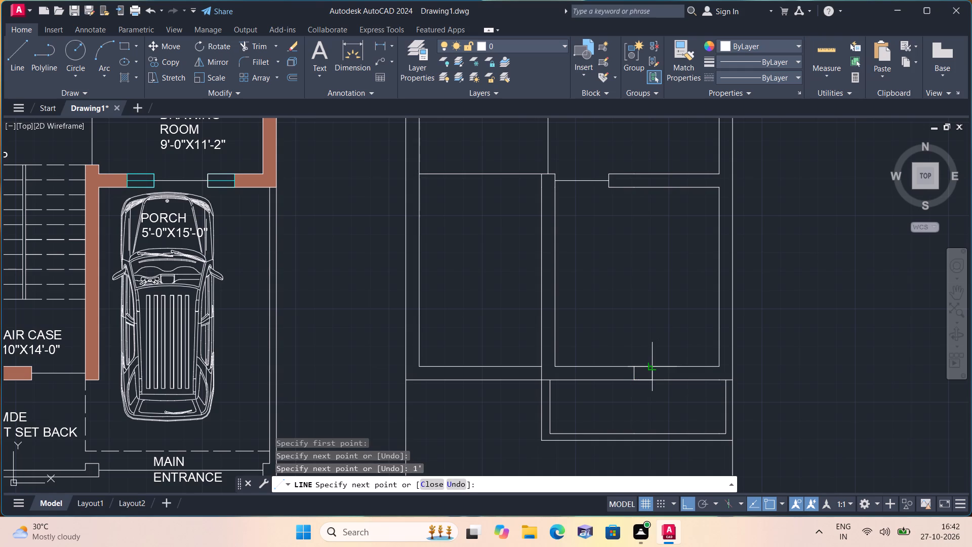
{"action": "left_click", "coordinate": [650, 366]}
{"action": "key", "text": "space"}
{"action": "key", "text": "space"}
{"action": "left_click", "coordinate": [631, 382]}
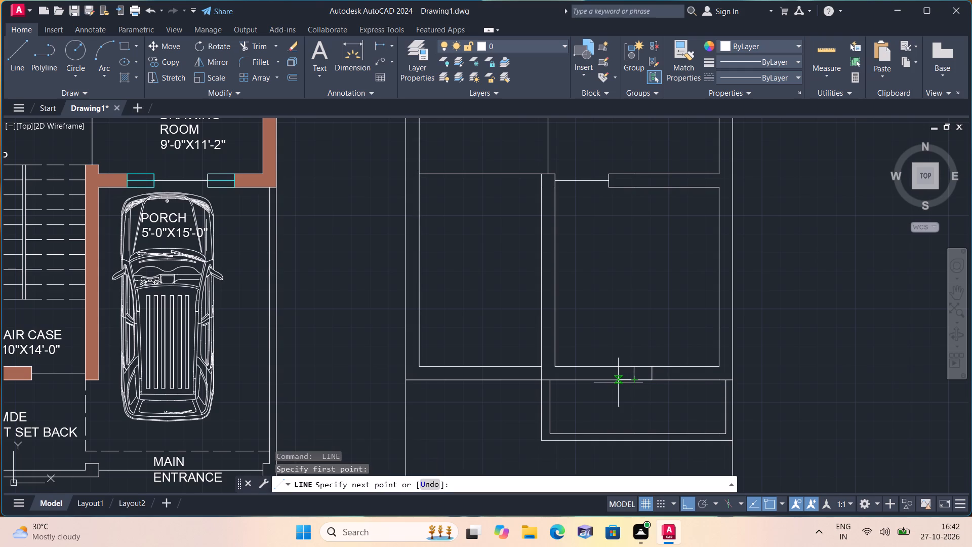
{"action": "key", "text": "1"}
{"action": "type", "text": "'"}
{"action": "key", "text": "space"}
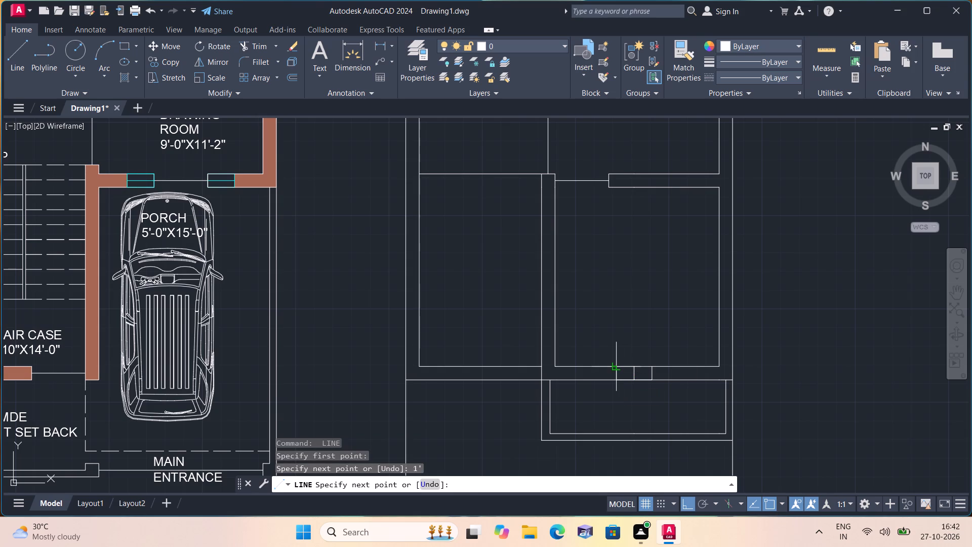
{"action": "left_click", "coordinate": [617, 367]}
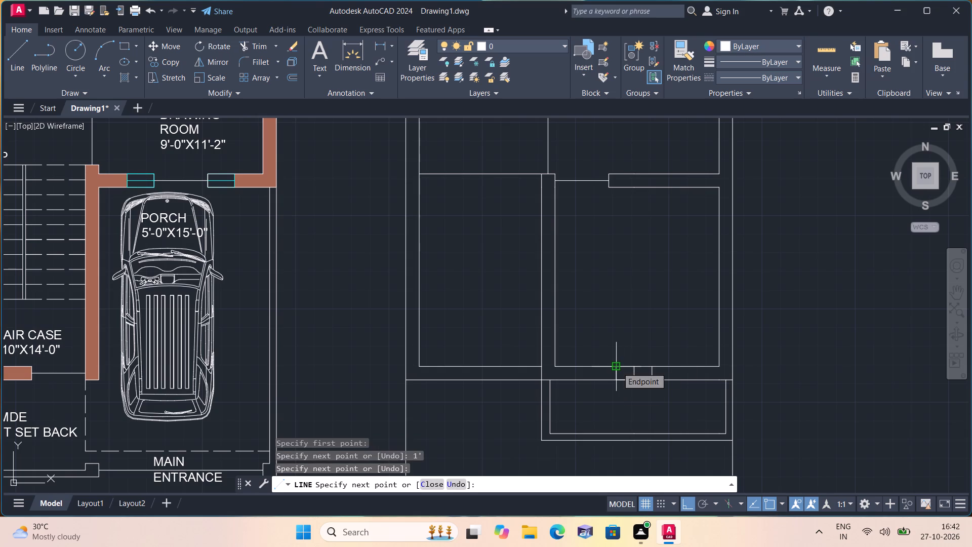
{"action": "key", "text": "space"}
Trim the wall faces and the centre line between the two jambs to open the east room's front wall.
{"action": "scroll", "coordinate": [617, 367], "scroll_direction": "up", "scroll_amount": 1}
{"action": "type", "text": "tri"}
{"action": "key", "text": "space"}
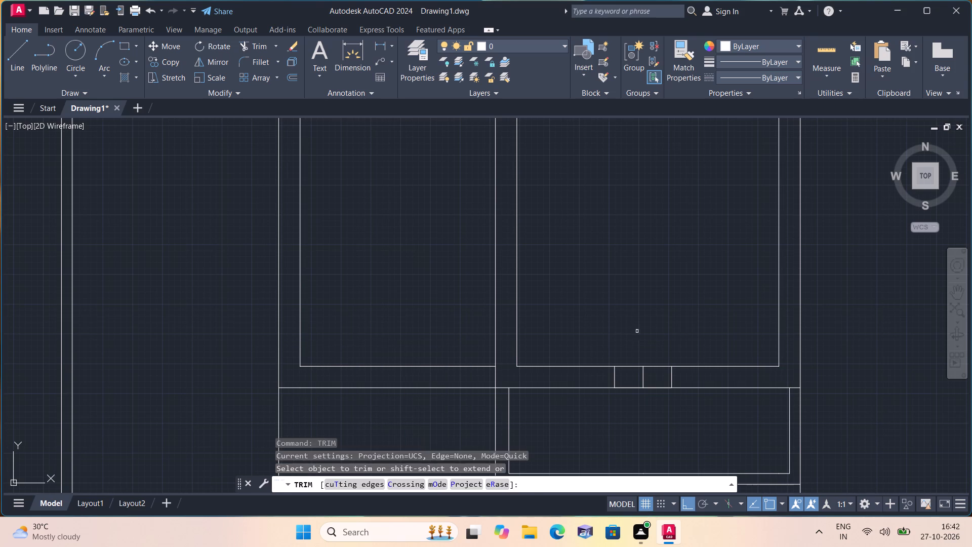
{"action": "left_click_drag", "start_coordinate": [624, 340], "coordinate": [647, 366]}
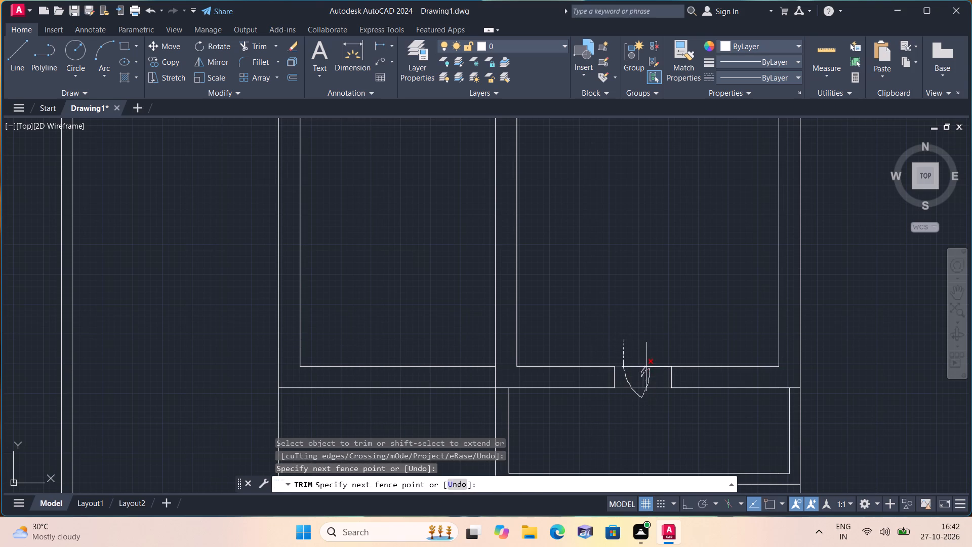
{"action": "left_click_drag", "start_coordinate": [647, 366], "coordinate": [662, 373]}
{"action": "key", "text": "space"}
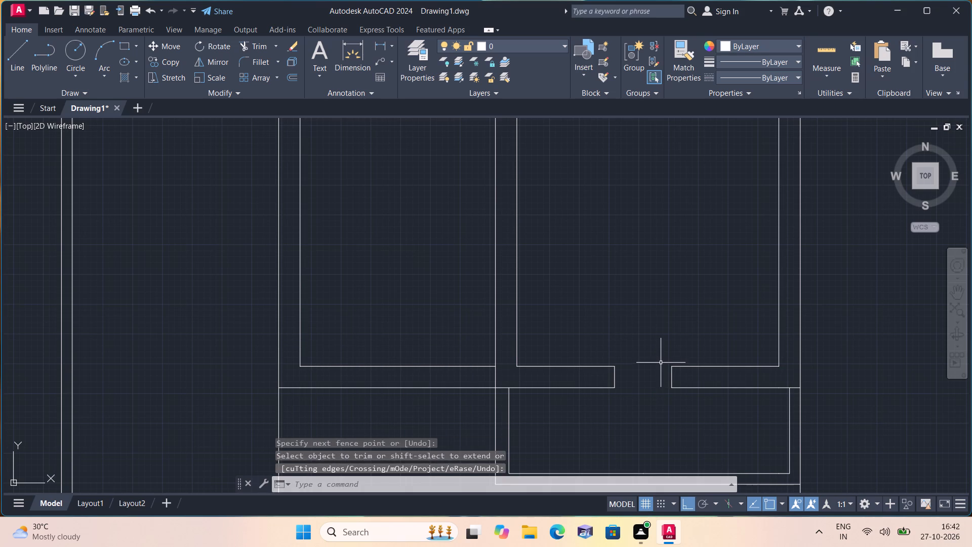
Draw new jamb lines across the front cross wall, 6" outward from each existing jamb of the east room's opening.
{"action": "scroll", "coordinate": [653, 357], "scroll_direction": "up", "scroll_amount": 1}
{"action": "middle_click_drag", "start_coordinate": [653, 357], "coordinate": [642, 312]}
{"action": "key", "text": "l"}
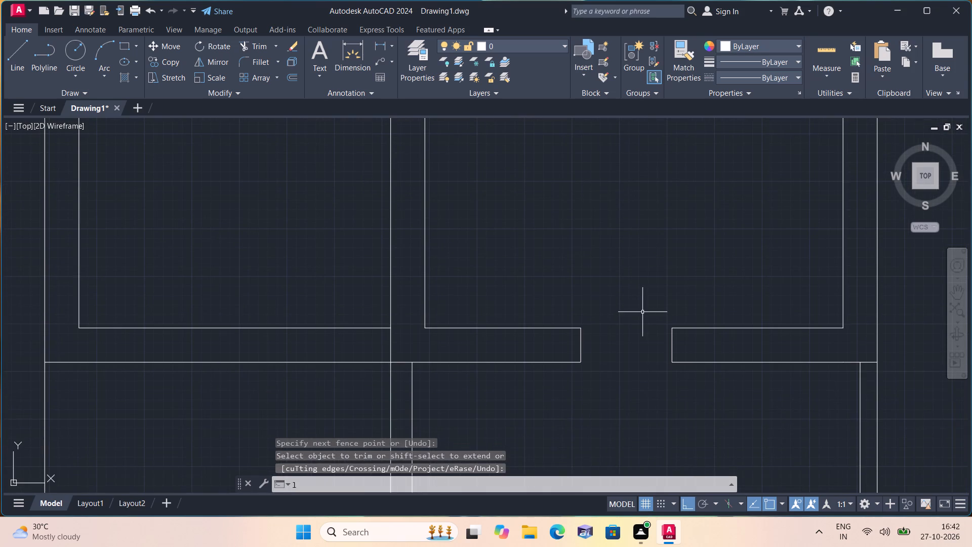
{"action": "key", "text": "space"}
{"action": "left_click", "coordinate": [671, 327]}
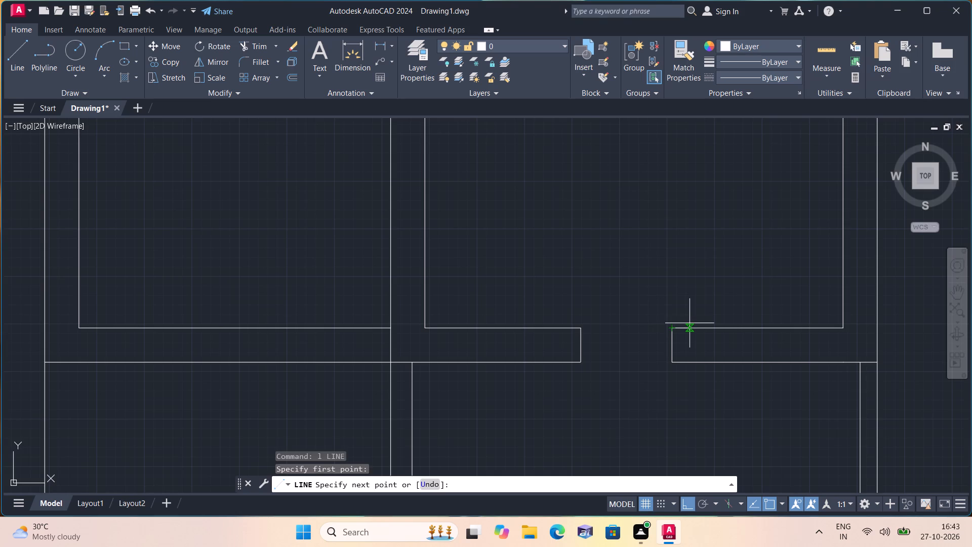
{"action": "type", "text": "6\""}
{"action": "key", "text": "space"}
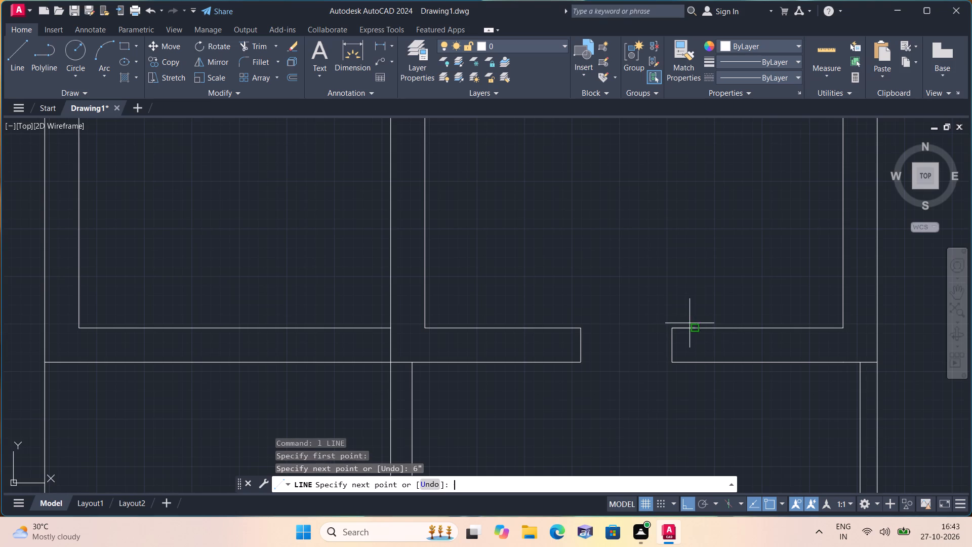
{"action": "left_click", "coordinate": [696, 362]}
{"action": "key", "text": "space"}
{"action": "key", "text": "space"}
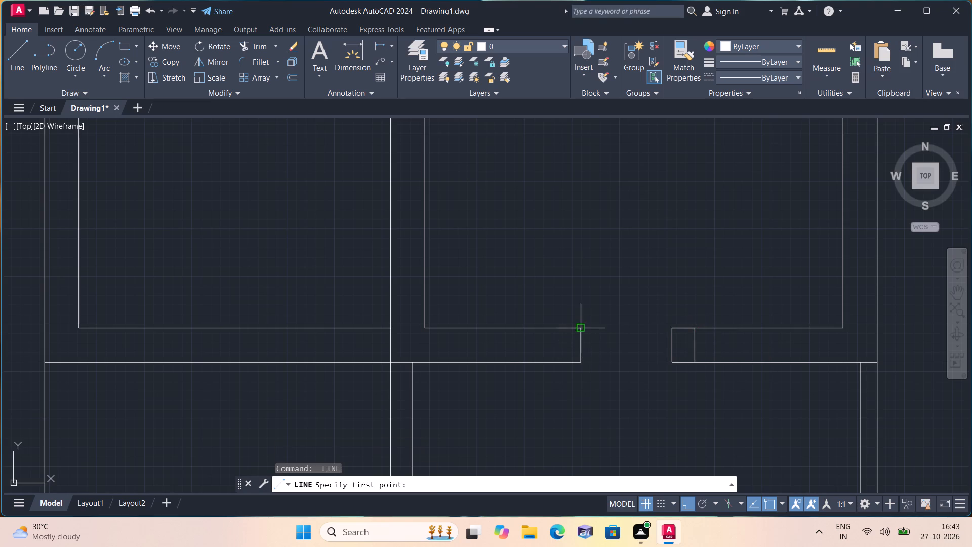
{"action": "left_click", "coordinate": [581, 330]}
{"action": "type", "text": "6\""}
{"action": "key", "text": "space"}
{"action": "left_click", "coordinate": [557, 364]}
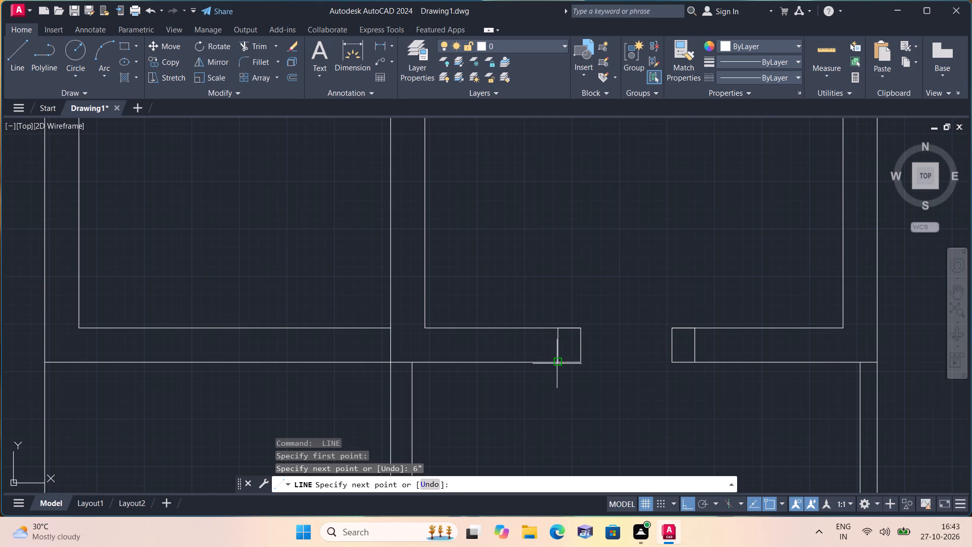
{"action": "key", "text": "space"}
Trim away the old jambs and the wall-face stubs between old and new jambs to widen the front opening.
{"action": "type", "text": "trim"}
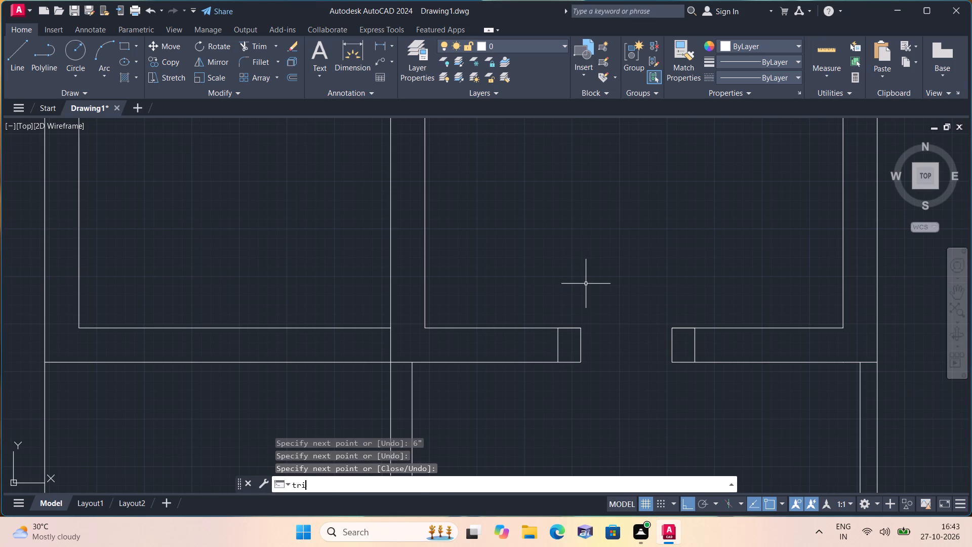
{"action": "key", "text": "space"}
{"action": "left_click_drag", "start_coordinate": [584, 310], "coordinate": [584, 318]}
{"action": "left_click_drag", "start_coordinate": [570, 309], "coordinate": [577, 339]}
{"action": "left_click_drag", "start_coordinate": [570, 319], "coordinate": [574, 339]}
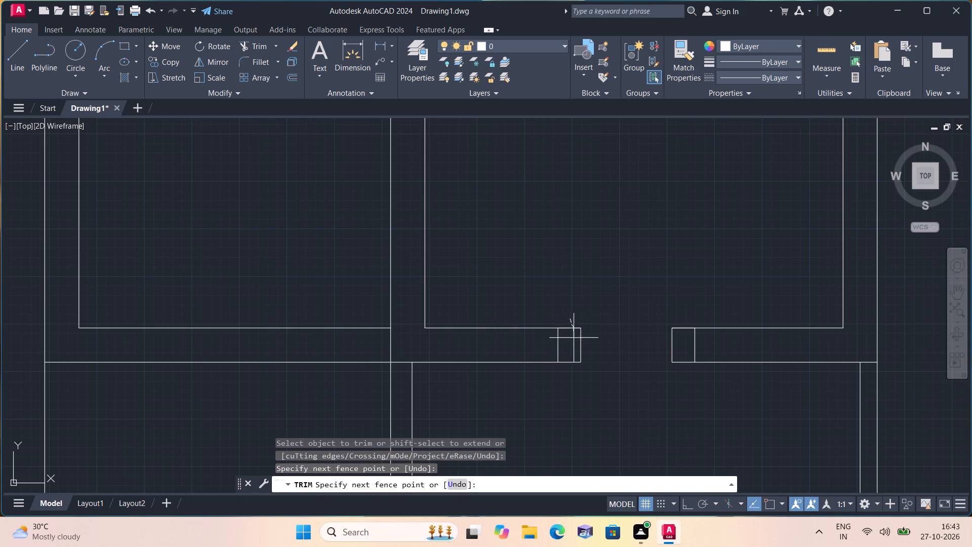
{"action": "left_click_drag", "start_coordinate": [574, 339], "coordinate": [656, 350]}
{"action": "left_click_drag", "start_coordinate": [656, 350], "coordinate": [675, 359]}
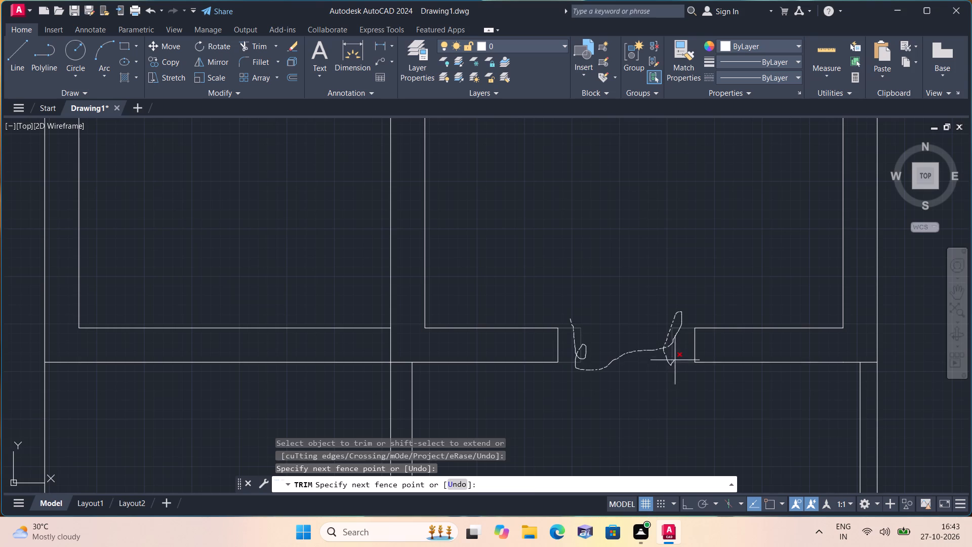
{"action": "left_click_drag", "start_coordinate": [675, 359], "coordinate": [677, 356]}
{"action": "left_click", "coordinate": [677, 356]}
{"action": "key", "text": "space"}
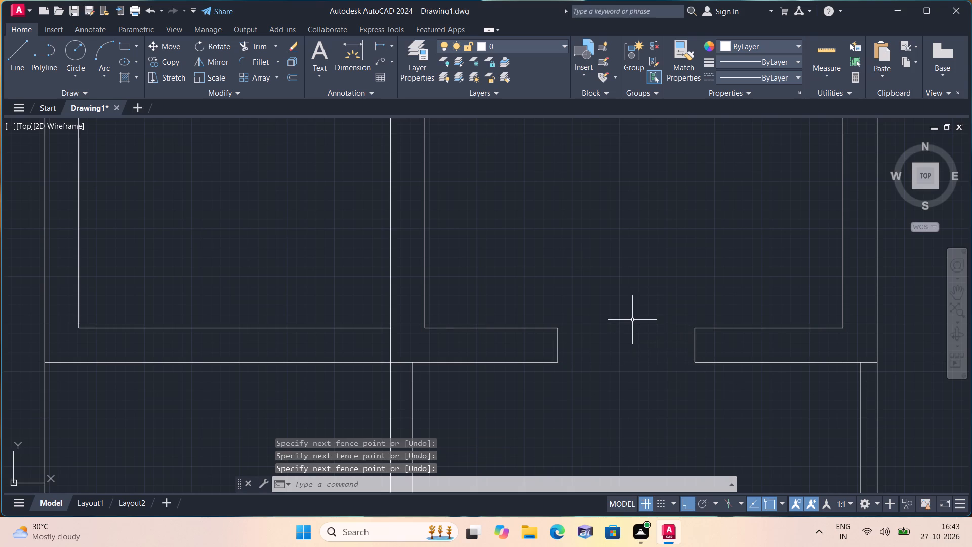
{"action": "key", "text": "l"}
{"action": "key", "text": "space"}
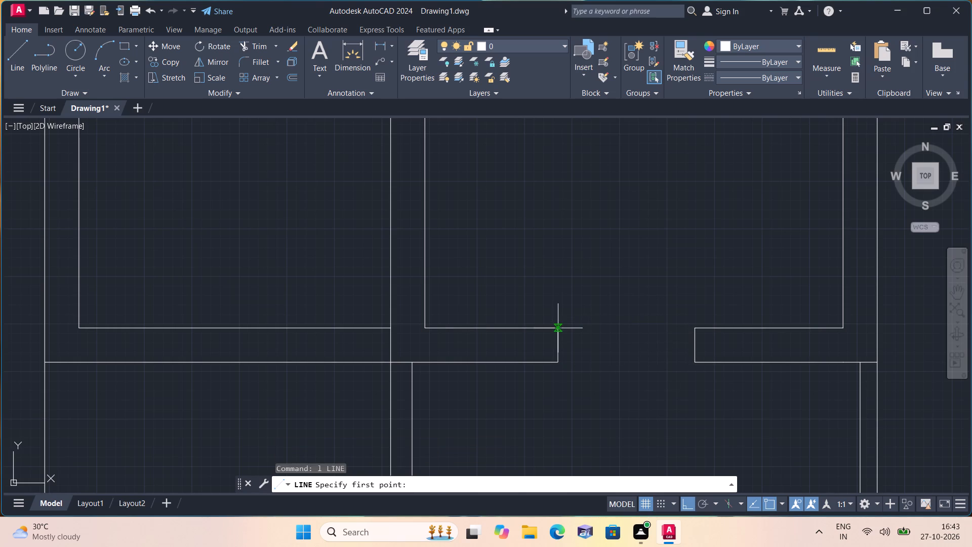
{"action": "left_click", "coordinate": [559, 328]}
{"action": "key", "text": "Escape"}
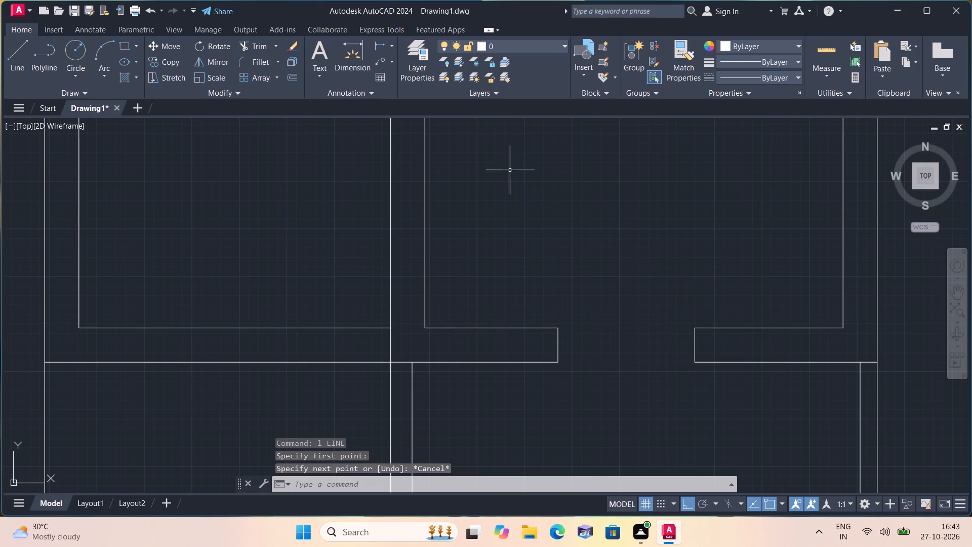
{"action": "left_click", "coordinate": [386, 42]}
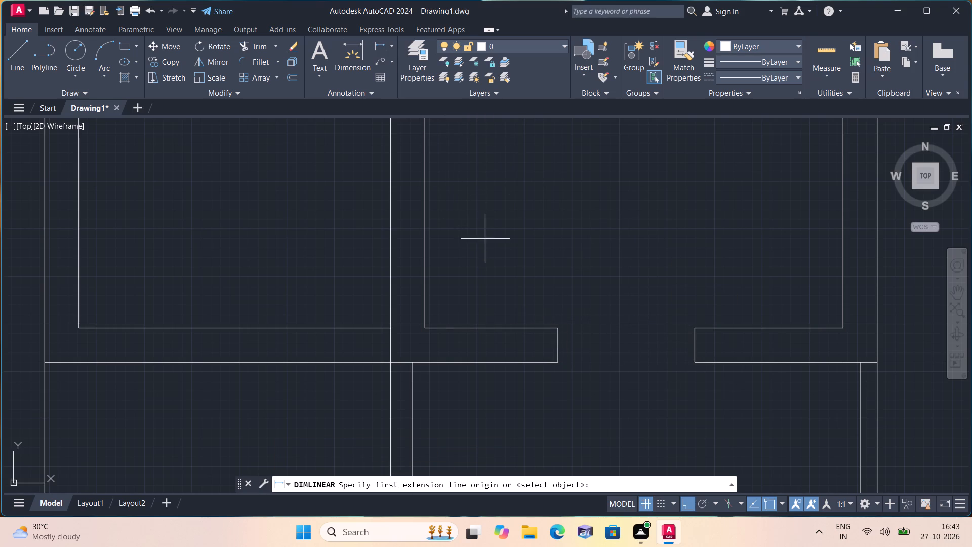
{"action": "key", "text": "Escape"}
On Layer1, draw a 1'6" long window with a centre line in the front wall, directly west of the opening.
{"action": "left_click", "coordinate": [554, 42]}
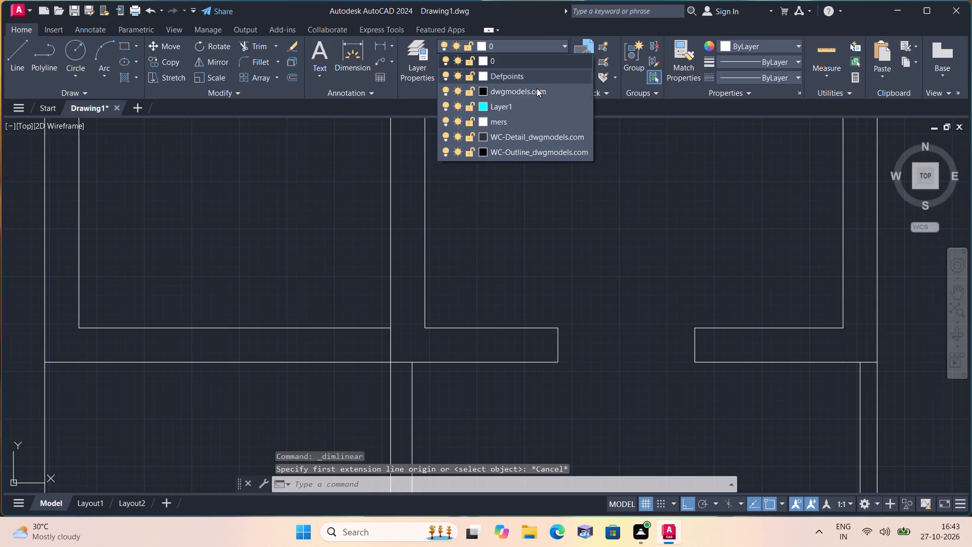
{"action": "left_click", "coordinate": [526, 105]}
{"action": "key", "text": "l"}
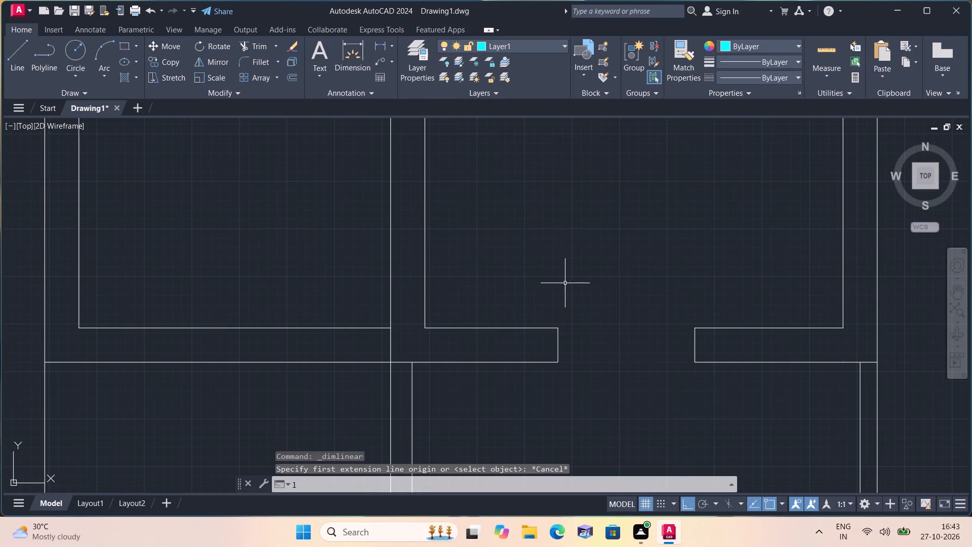
{"action": "key", "text": "space"}
{"action": "left_click", "coordinate": [558, 329]}
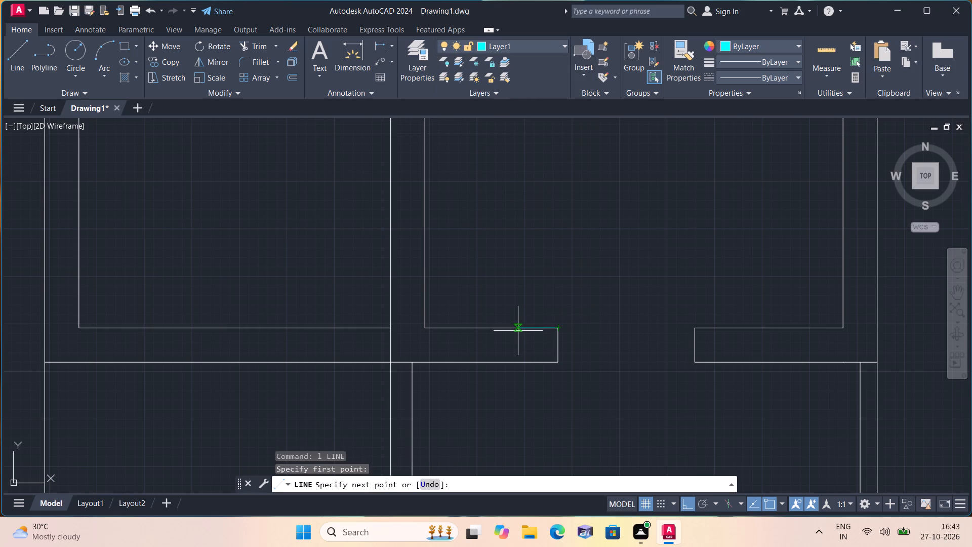
{"action": "type", "text": "1'6\""}
{"action": "key", "text": "space"}
{"action": "left_click", "coordinate": [494, 362]}
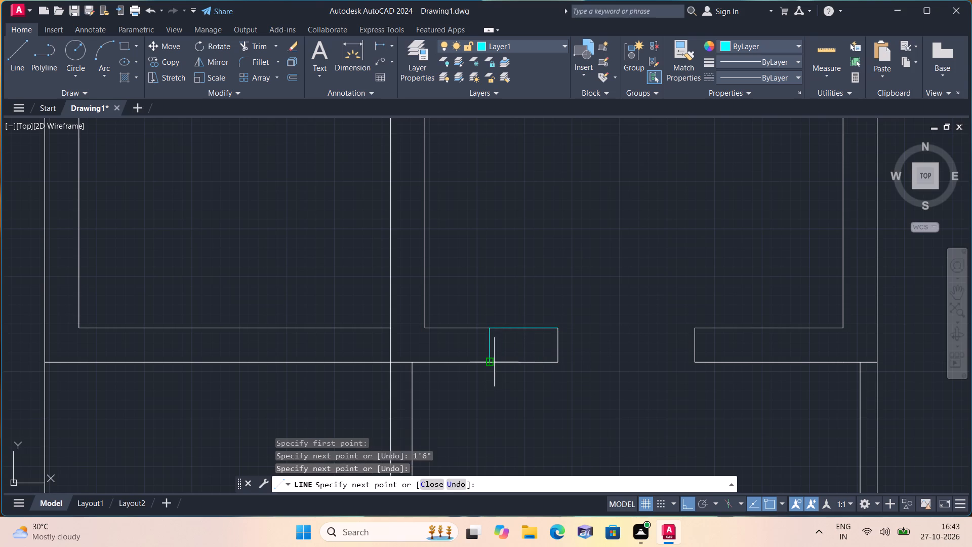
{"action": "left_click", "coordinate": [559, 364]}
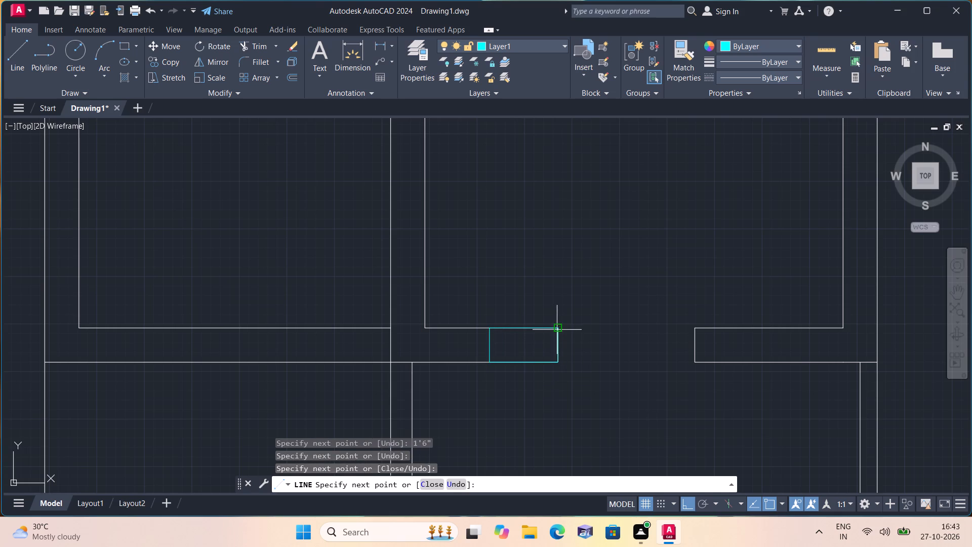
{"action": "left_click", "coordinate": [557, 330]}
{"action": "key", "text": "space"}
{"action": "key", "text": "space"}
{"action": "left_click", "coordinate": [556, 342]}
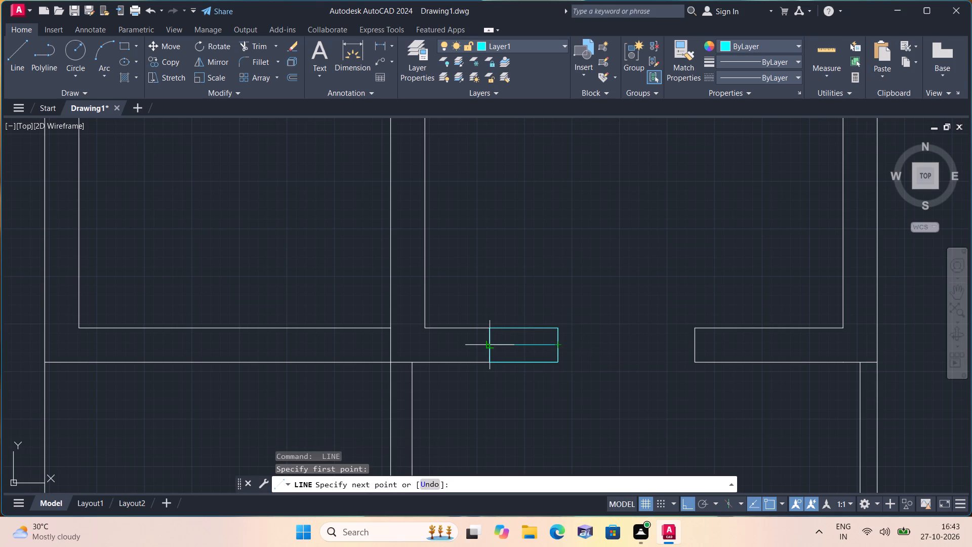
{"action": "left_click", "coordinate": [489, 347]}
{"action": "key", "text": "space"}
Draw a matching 1'6" long window with a centre line in the front wall, directly east of the opening.
{"action": "middle_click_drag", "start_coordinate": [557, 367], "coordinate": [487, 366]}
{"action": "key", "text": "space"}
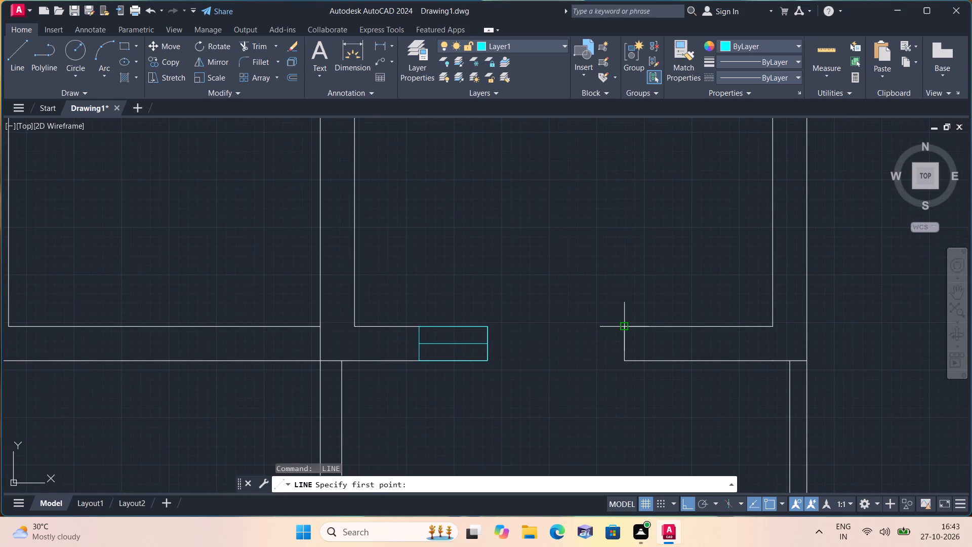
{"action": "left_click", "coordinate": [624, 327]}
{"action": "left_click", "coordinate": [624, 359]}
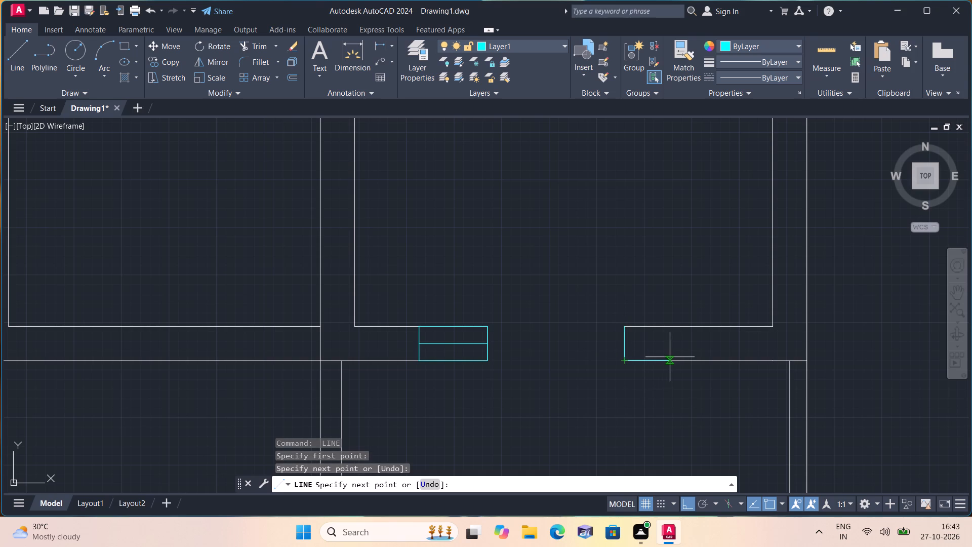
{"action": "key", "text": "1"}
{"action": "key", "text": "apostrophe"}
{"action": "type", "text": "6\""}
{"action": "key", "text": "space"}
{"action": "left_click", "coordinate": [690, 328]}
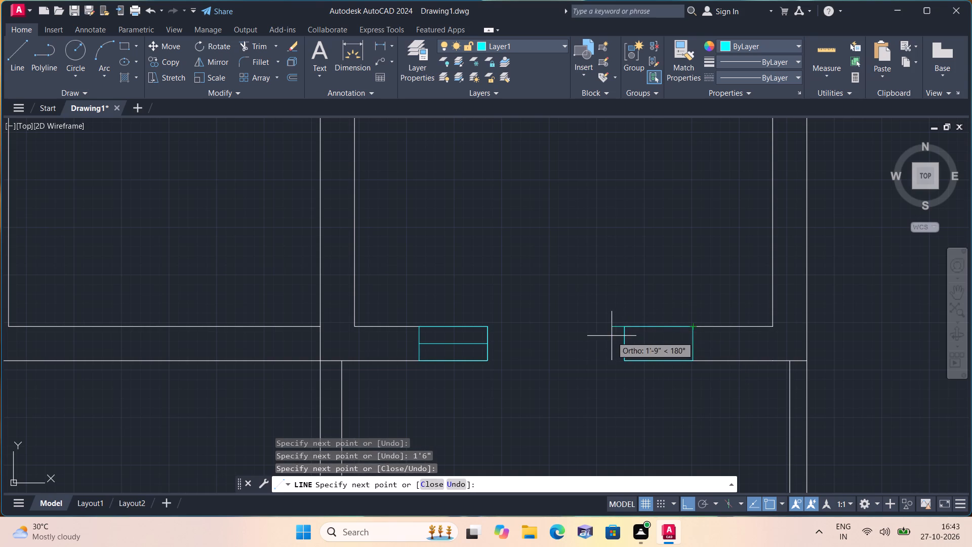
{"action": "left_click", "coordinate": [625, 330]}
{"action": "key", "text": "space"}
{"action": "key", "text": "space"}
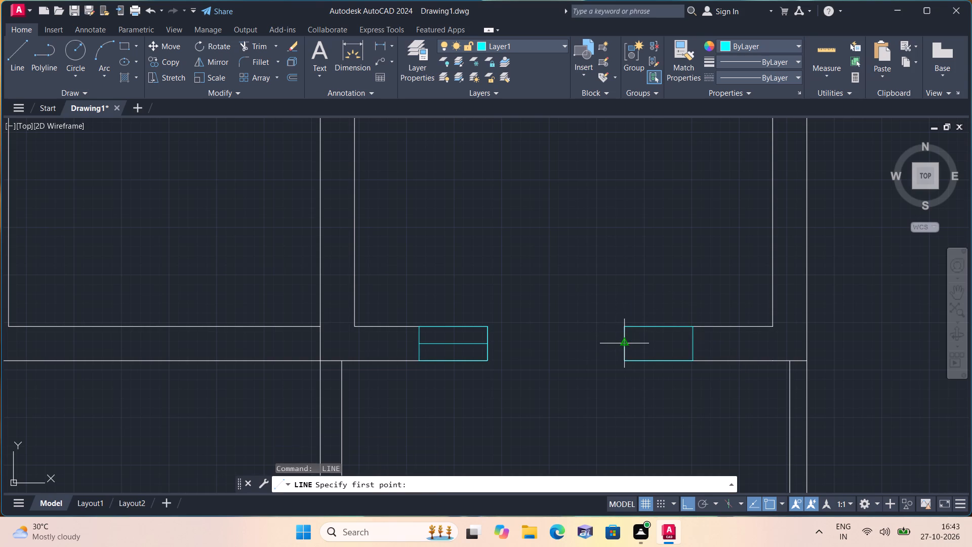
{"action": "left_click", "coordinate": [626, 345]}
{"action": "left_click", "coordinate": [692, 346]}
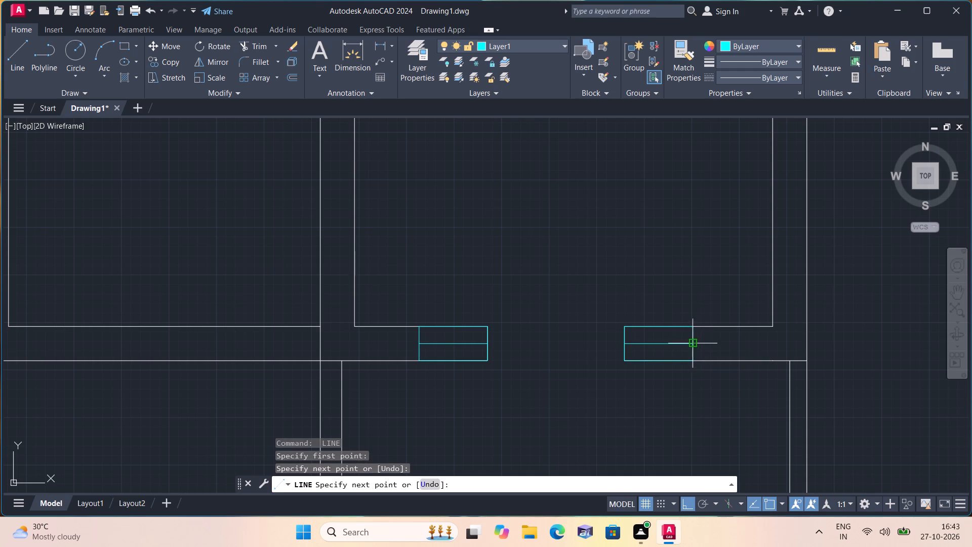
{"action": "key", "text": "space"}
Draw a 5' by 9" window outline in the empty space east of the second floor plan.
{"action": "scroll", "coordinate": [563, 324], "scroll_direction": "down", "scroll_amount": 2}
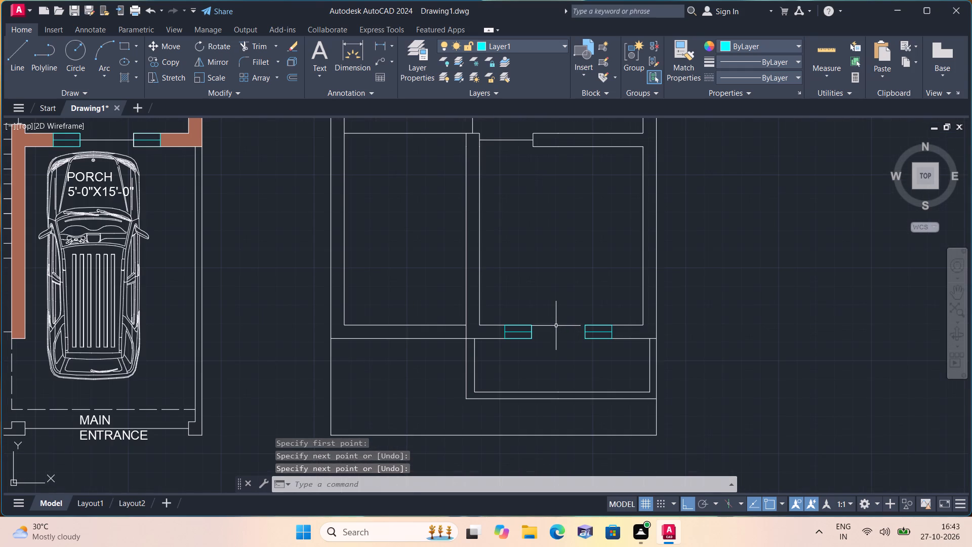
{"action": "scroll", "coordinate": [551, 313], "scroll_direction": "down", "scroll_amount": 1}
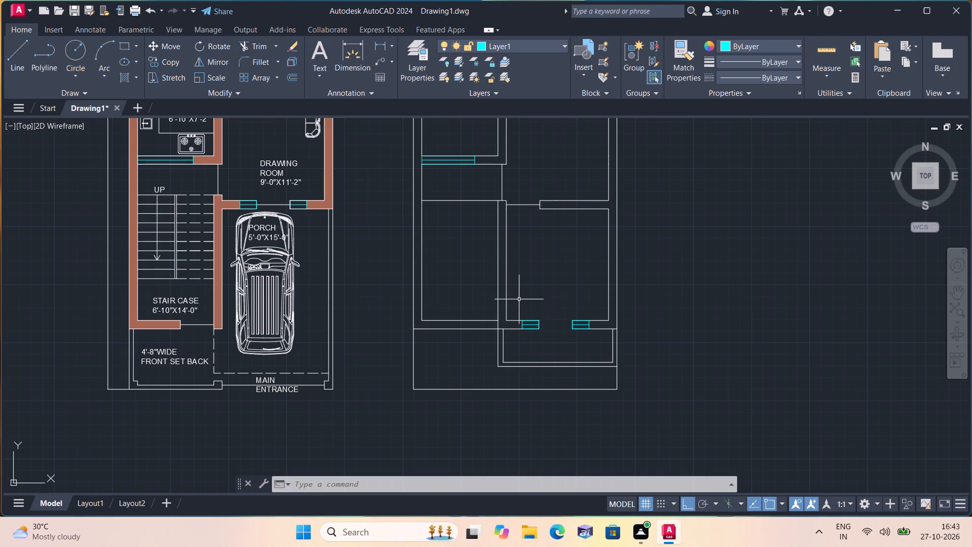
{"action": "middle_click_drag", "start_coordinate": [495, 263], "coordinate": [492, 295]}
{"action": "scroll", "coordinate": [492, 291], "scroll_direction": "down", "scroll_amount": 2}
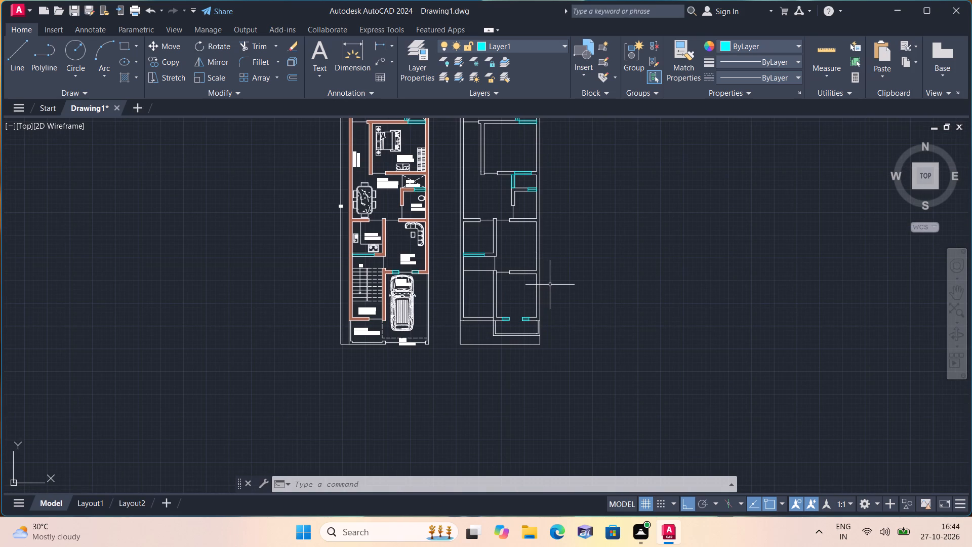
{"action": "key", "text": "l"}
{"action": "key", "text": "space"}
{"action": "left_click", "coordinate": [598, 300]}
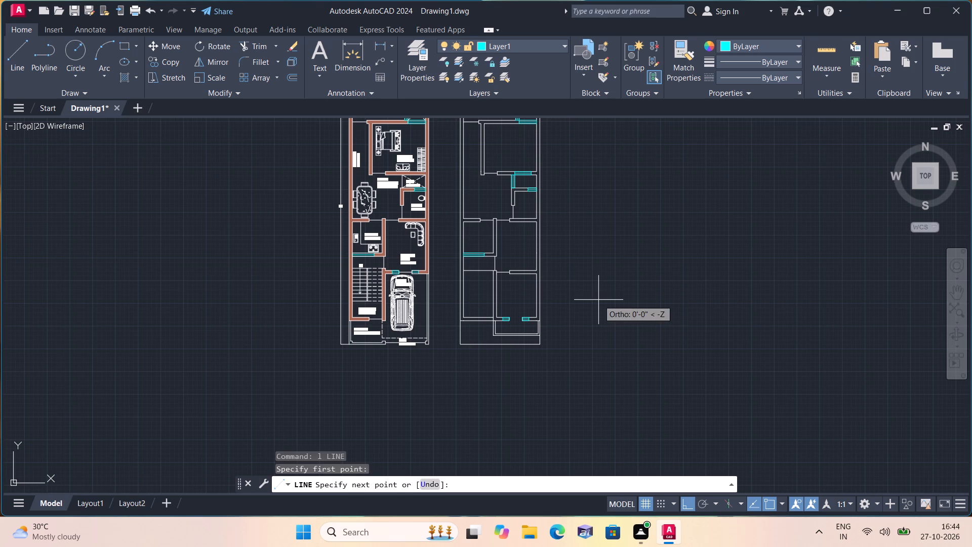
{"action": "type", "text": "5'"}
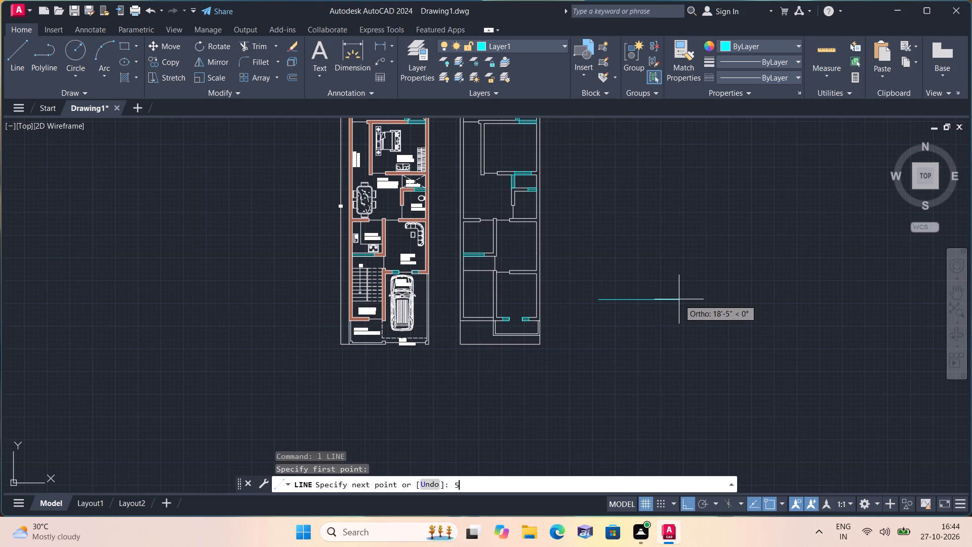
{"action": "key", "text": "space"}
{"action": "type", "text": "9\""}
{"action": "key", "text": "space"}
{"action": "key", "text": "5"}
{"action": "key", "text": "apostrophe"}
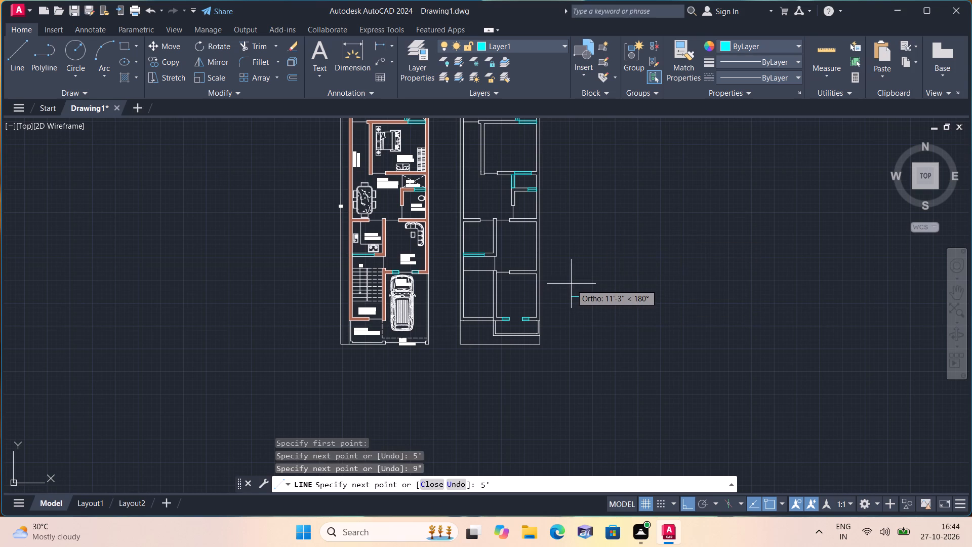
{"action": "key", "text": "space"}
{"action": "scroll", "coordinate": [582, 318], "scroll_direction": "up", "scroll_amount": 2}
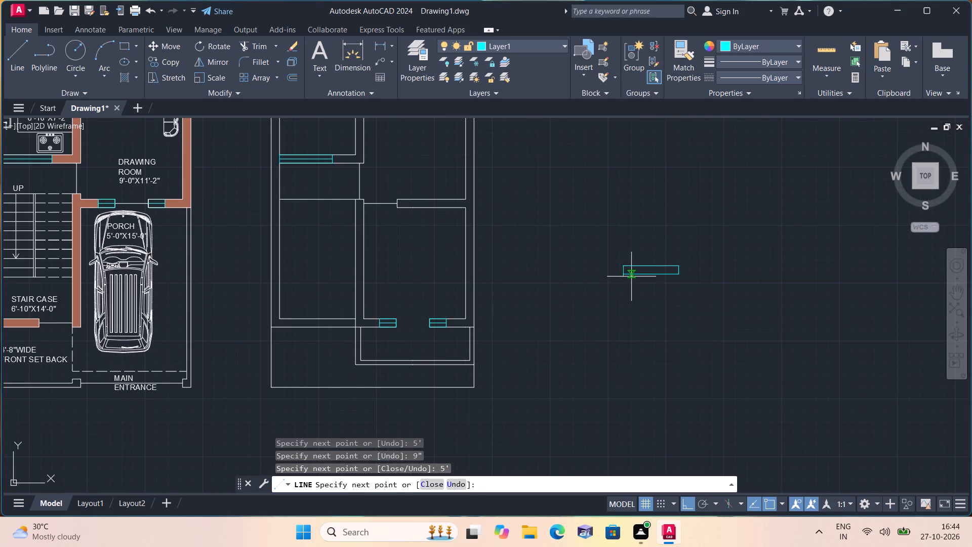
{"action": "left_click", "coordinate": [625, 277]}
{"action": "scroll", "coordinate": [625, 277], "scroll_direction": "up", "scroll_amount": 1}
{"action": "key", "text": "space"}
Draw a lengthwise centre line through the 5' window outline, between the midpoints of its short ends.
{"action": "scroll", "coordinate": [634, 314], "scroll_direction": "up", "scroll_amount": 1}
{"action": "key", "text": "space"}
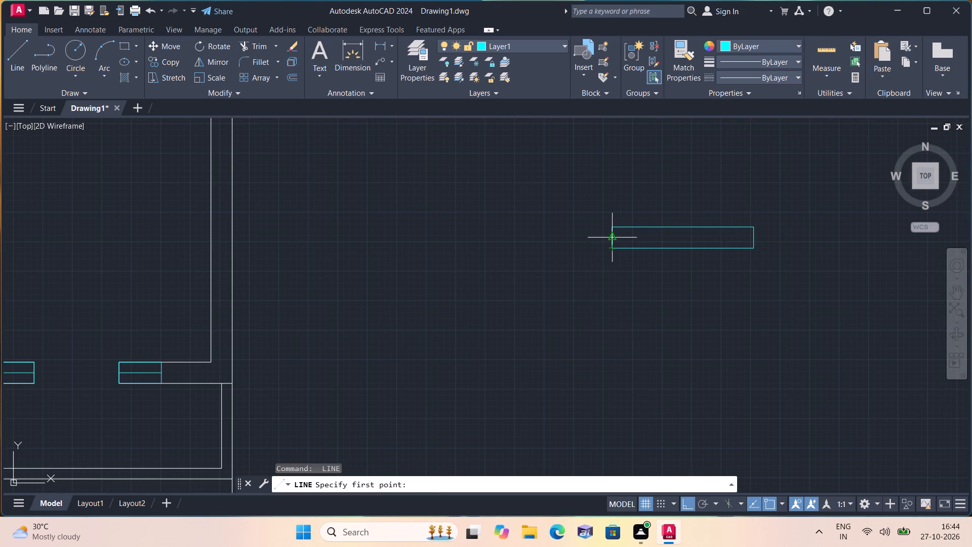
{"action": "left_click", "coordinate": [612, 237]}
{"action": "left_click", "coordinate": [755, 236]}
{"action": "key", "text": "space"}
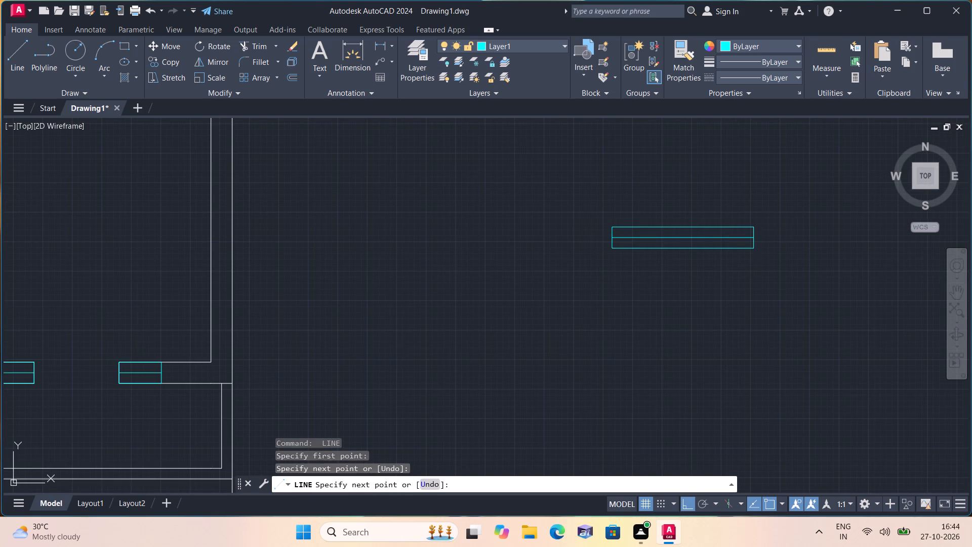
With Ortho off, move the 5' window from the empty space into the front wall of the second plan's southwest room.
{"action": "left_click", "coordinate": [692, 499]}
{"action": "left_click_drag", "start_coordinate": [784, 311], "coordinate": [764, 281]}
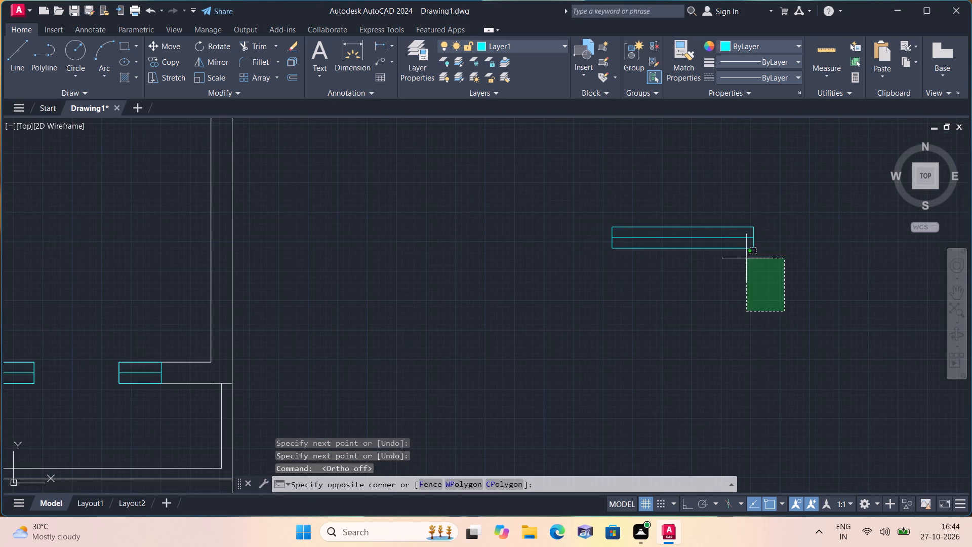
{"action": "left_click", "coordinate": [576, 194]}
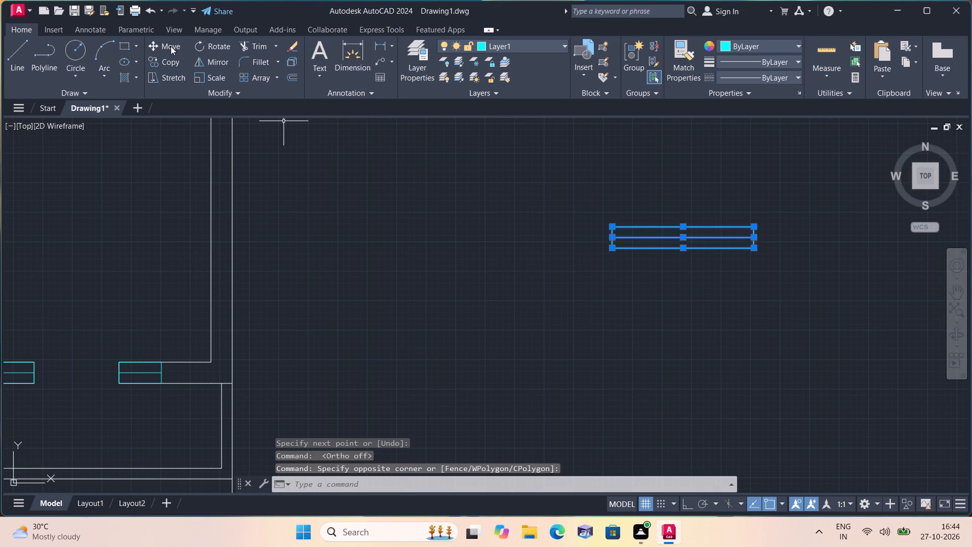
{"action": "left_click", "coordinate": [171, 46]}
{"action": "left_click", "coordinate": [683, 226]}
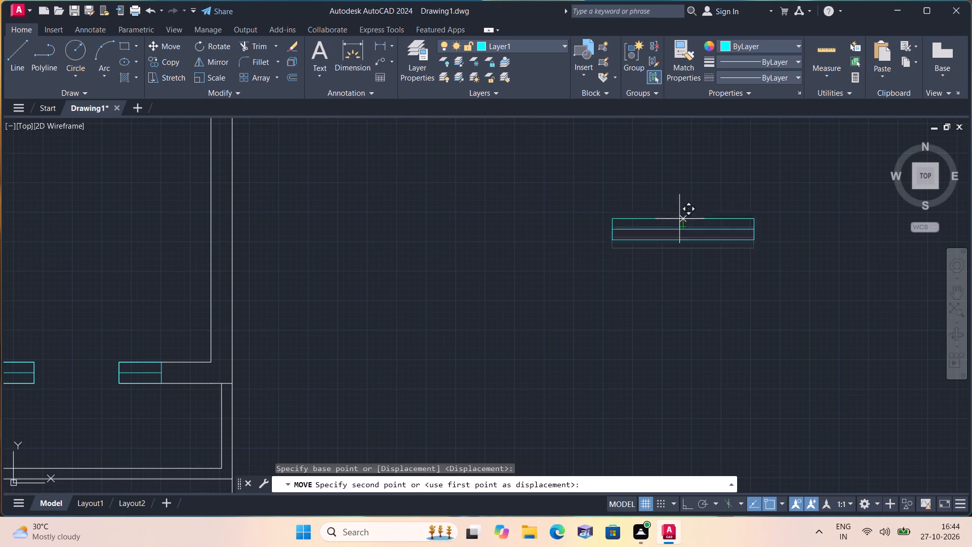
{"action": "scroll", "coordinate": [676, 189], "scroll_direction": "down", "scroll_amount": 2}
{"action": "left_click", "coordinate": [346, 254]}
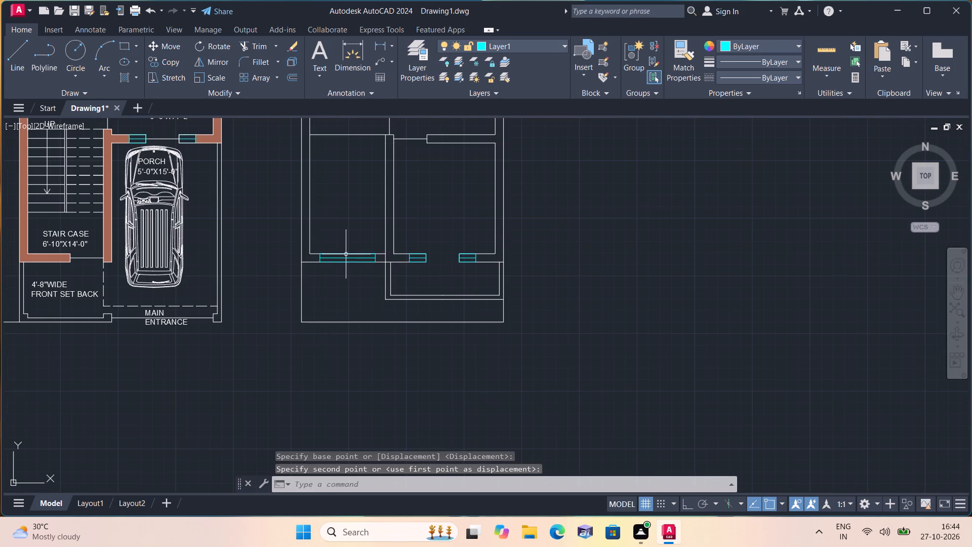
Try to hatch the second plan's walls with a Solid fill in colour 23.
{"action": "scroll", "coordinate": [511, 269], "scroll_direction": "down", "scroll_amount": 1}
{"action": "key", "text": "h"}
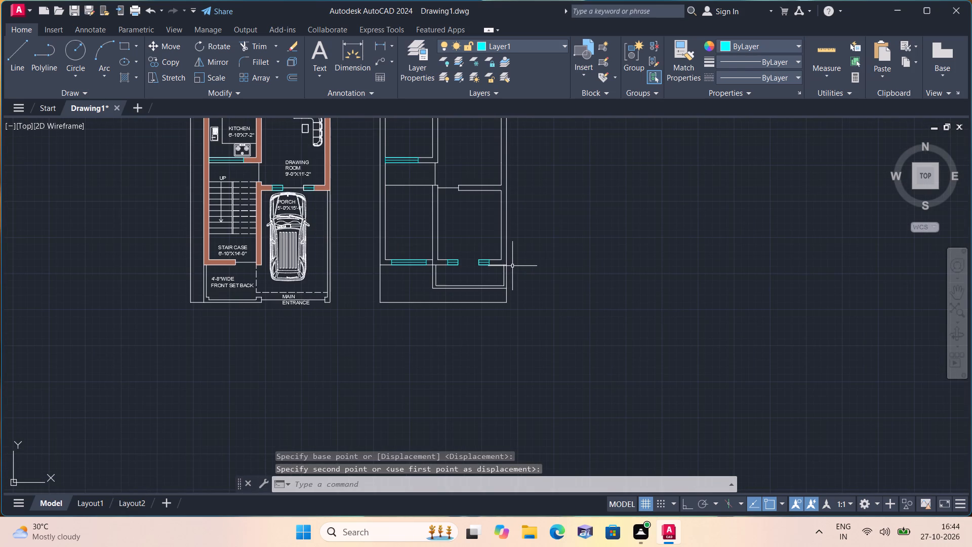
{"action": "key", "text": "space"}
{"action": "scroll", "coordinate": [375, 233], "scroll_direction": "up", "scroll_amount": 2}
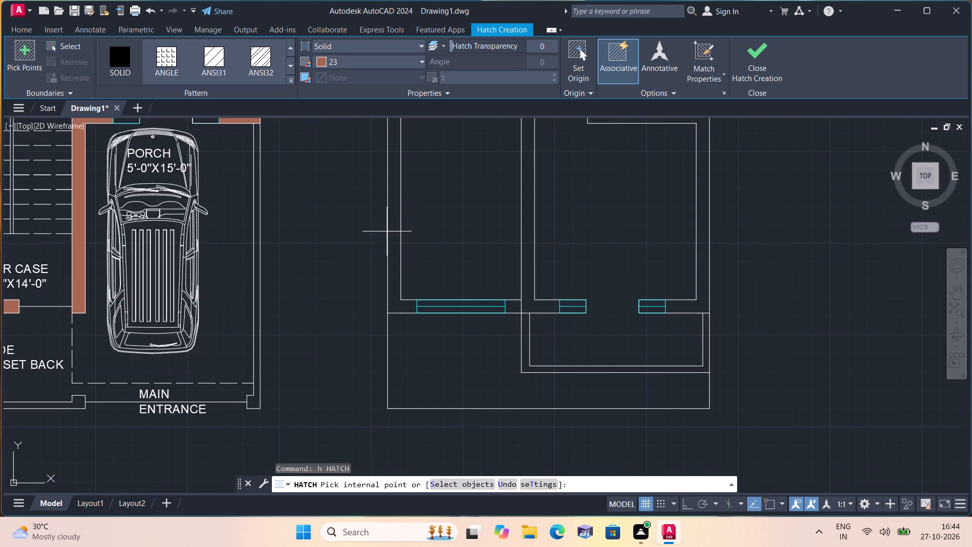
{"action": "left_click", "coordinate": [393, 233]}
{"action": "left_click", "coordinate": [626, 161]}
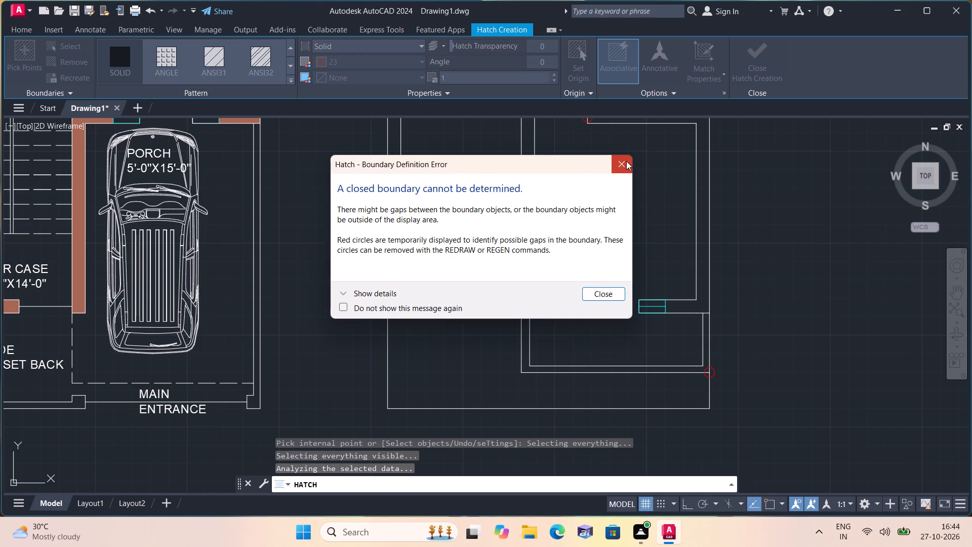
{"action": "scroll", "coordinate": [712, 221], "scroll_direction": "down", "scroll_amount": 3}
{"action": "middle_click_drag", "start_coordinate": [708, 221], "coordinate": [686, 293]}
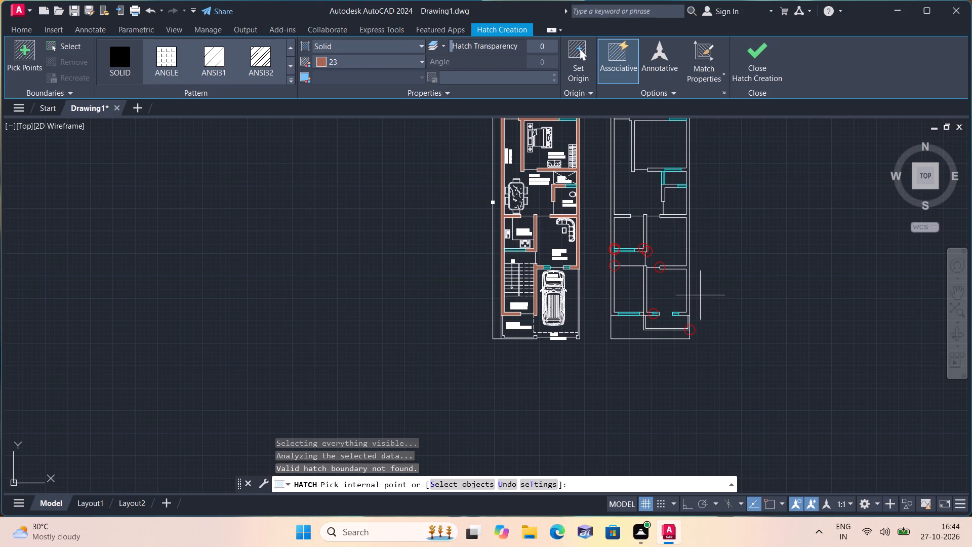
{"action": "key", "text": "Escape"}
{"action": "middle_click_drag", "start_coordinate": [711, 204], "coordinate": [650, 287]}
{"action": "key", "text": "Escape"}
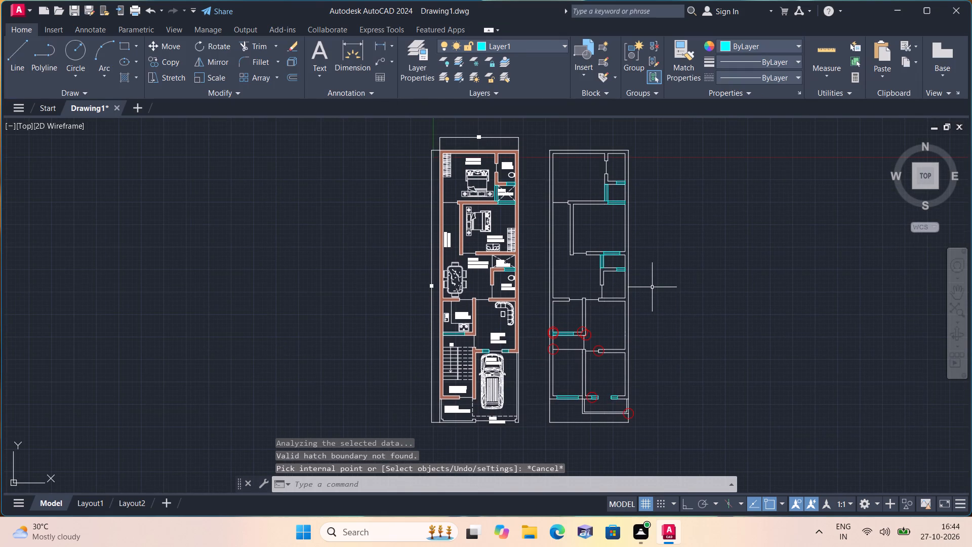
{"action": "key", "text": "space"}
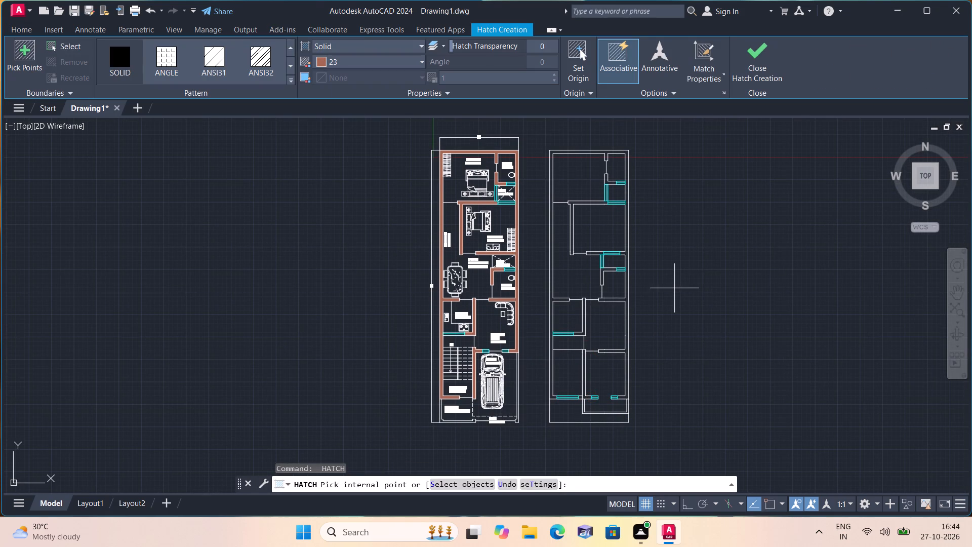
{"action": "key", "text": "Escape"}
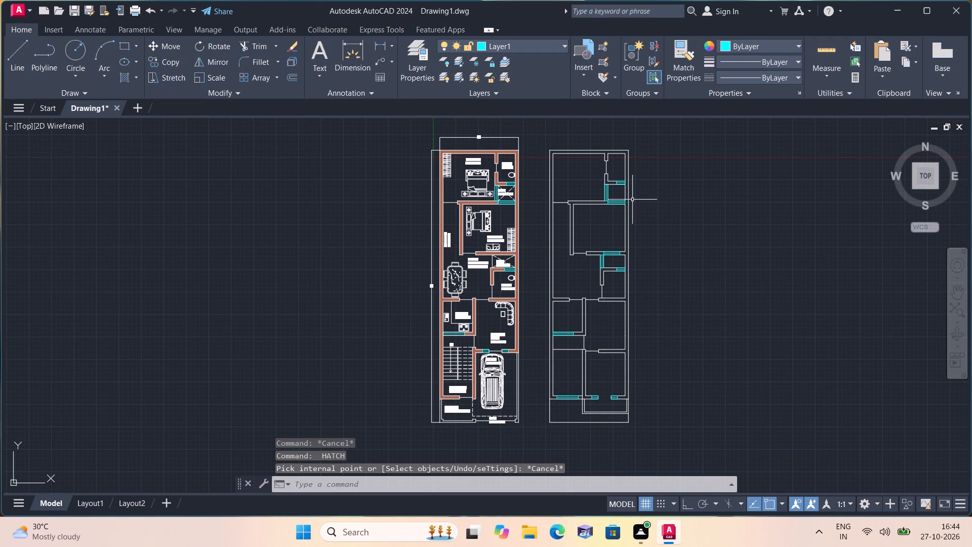
Copy the wardrobe from the finished plan's north bedroom into the inner northwest corner of the second plan's north bedroom.
{"action": "scroll", "coordinate": [408, 151], "scroll_direction": "up", "scroll_amount": 1}
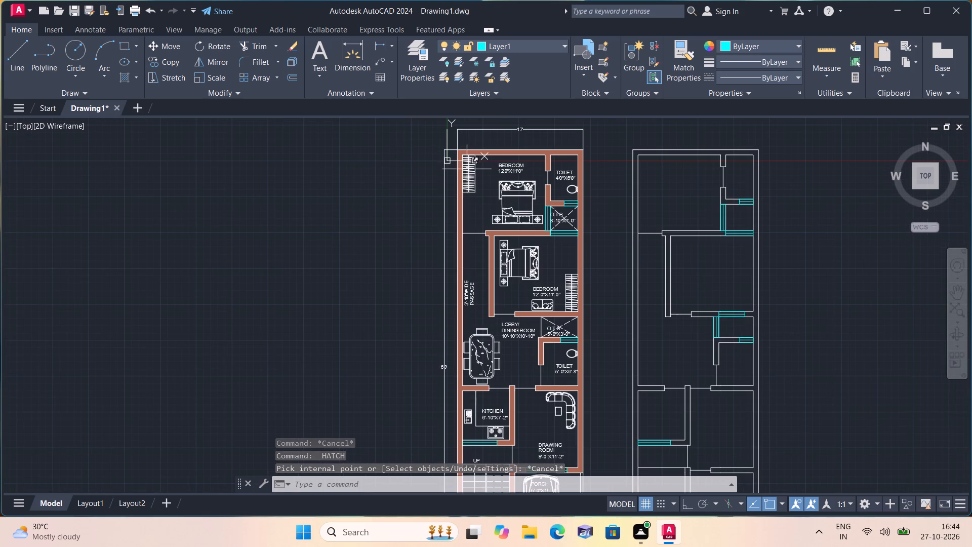
{"action": "middle_click_drag", "start_coordinate": [480, 180], "coordinate": [440, 213]}
{"action": "scroll", "coordinate": [448, 225], "scroll_direction": "up", "scroll_amount": 3}
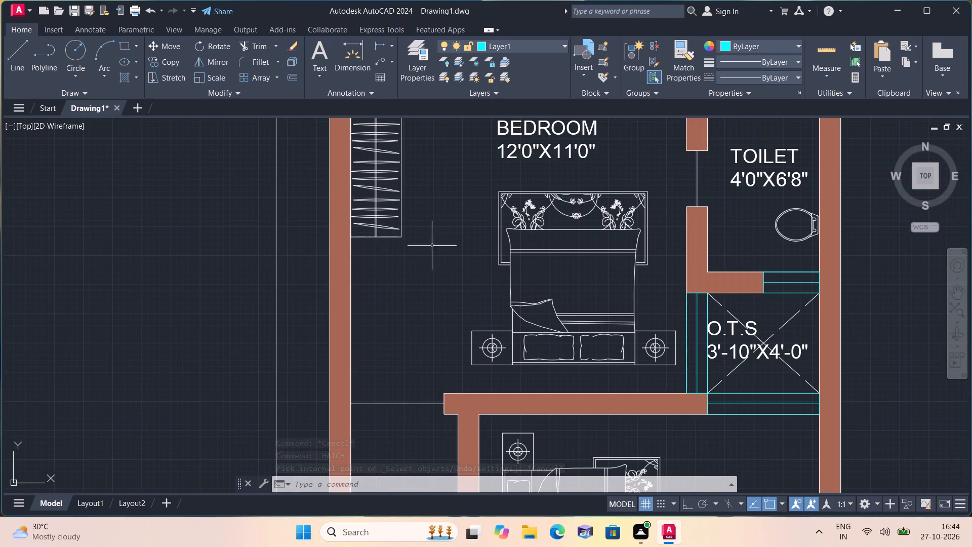
{"action": "left_click", "coordinate": [428, 254]}
{"action": "middle_click_drag", "start_coordinate": [379, 185], "coordinate": [370, 260]}
{"action": "left_click", "coordinate": [356, 167]}
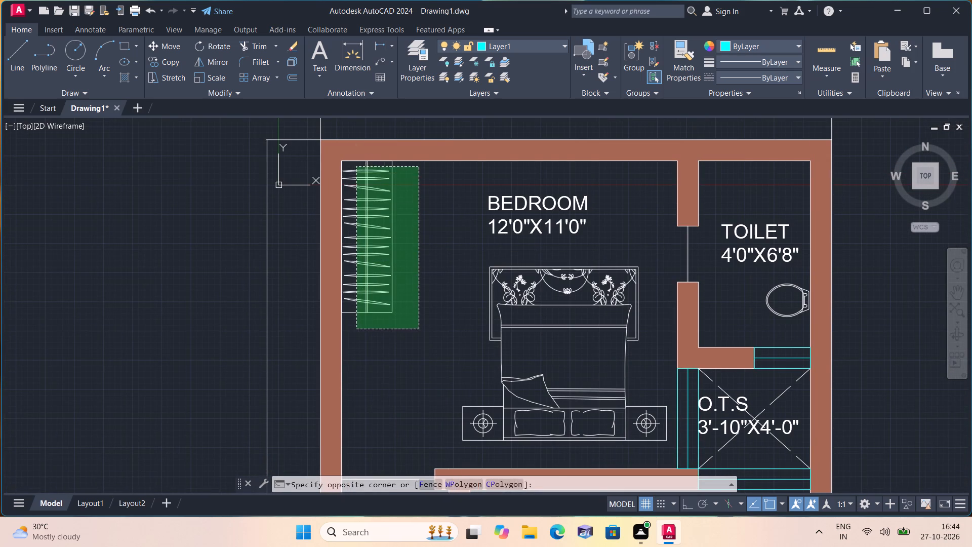
{"action": "scroll", "coordinate": [356, 167], "scroll_direction": "up", "scroll_amount": 1}
{"action": "left_click", "coordinate": [353, 157]}
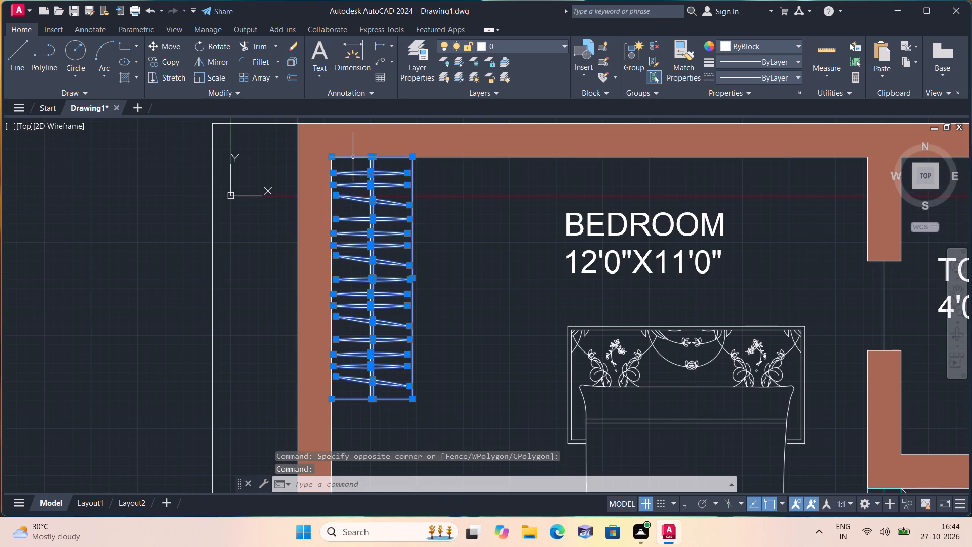
{"action": "scroll", "coordinate": [336, 203], "scroll_direction": "up", "scroll_amount": 2}
{"action": "left_click", "coordinate": [323, 203]}
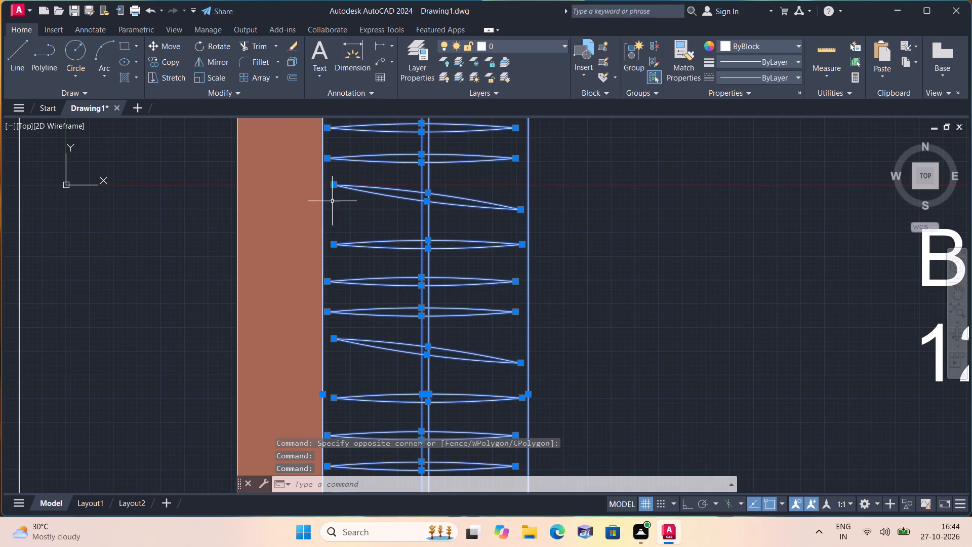
{"action": "scroll", "coordinate": [394, 240], "scroll_direction": "down", "scroll_amount": 1}
{"action": "middle_click_drag", "start_coordinate": [399, 246], "coordinate": [379, 130]}
{"action": "scroll", "coordinate": [379, 138], "scroll_direction": "down", "scroll_amount": 1}
{"action": "scroll", "coordinate": [392, 320], "scroll_direction": "up", "scroll_amount": 2}
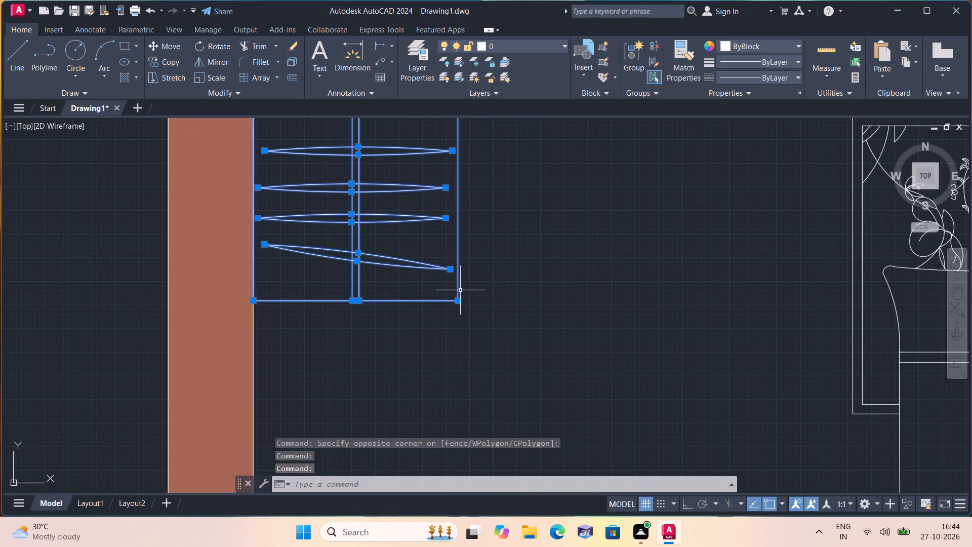
{"action": "left_click", "coordinate": [164, 62]}
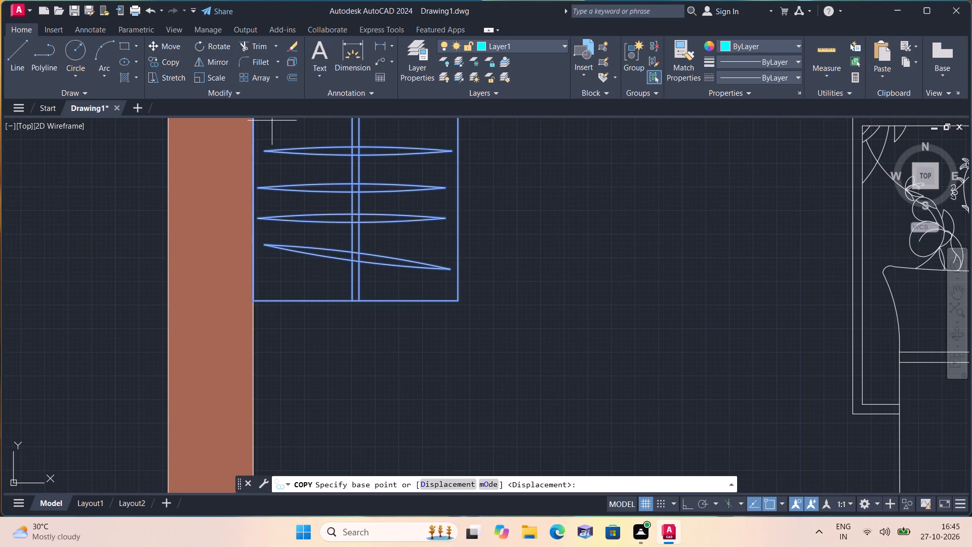
{"action": "middle_click_drag", "start_coordinate": [347, 219], "coordinate": [355, 341]}
{"action": "scroll", "coordinate": [357, 337], "scroll_direction": "down", "scroll_amount": 3}
{"action": "scroll", "coordinate": [356, 212], "scroll_direction": "up", "scroll_amount": 1}
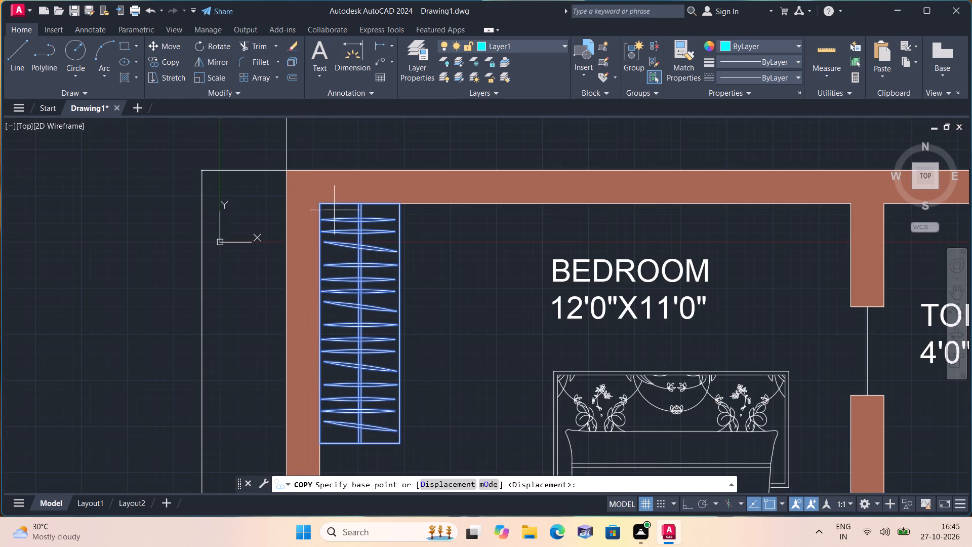
{"action": "left_click", "coordinate": [319, 205]}
{"action": "scroll", "coordinate": [367, 224], "scroll_direction": "down", "scroll_amount": 1}
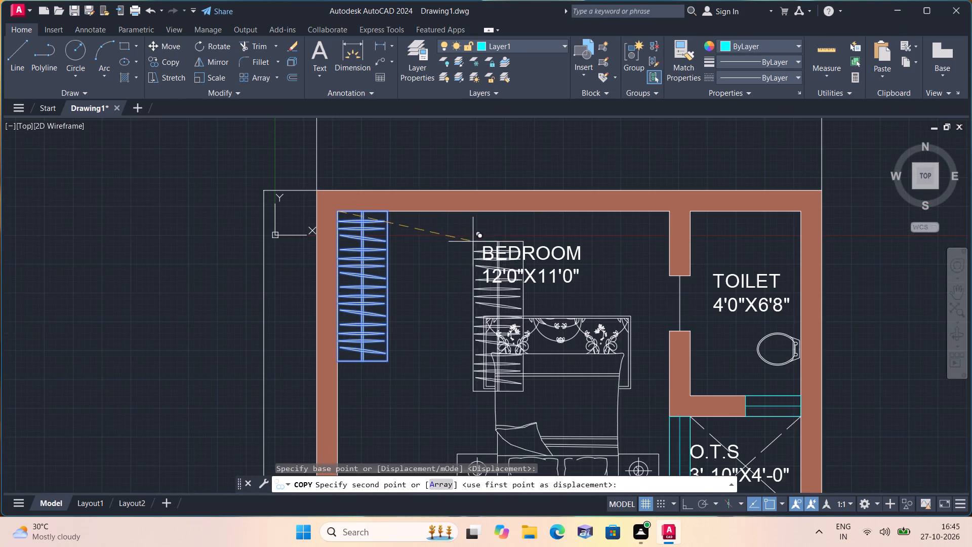
{"action": "middle_click_drag", "start_coordinate": [468, 241], "coordinate": [331, 194]}
{"action": "scroll", "coordinate": [341, 202], "scroll_direction": "down", "scroll_amount": 1}
{"action": "scroll", "coordinate": [612, 222], "scroll_direction": "down", "scroll_amount": 1}
{"action": "scroll", "coordinate": [673, 200], "scroll_direction": "up", "scroll_amount": 1}
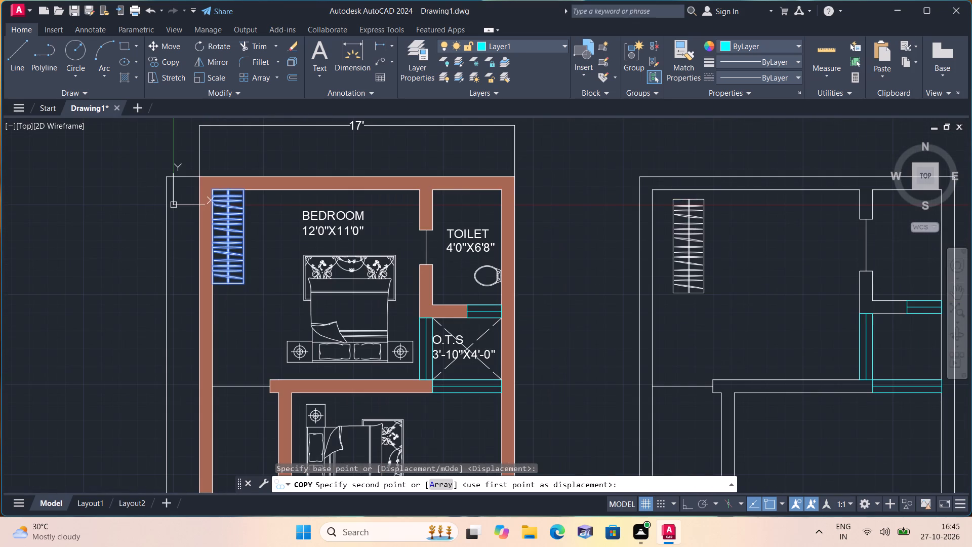
{"action": "left_click", "coordinate": [652, 188]}
Place another copy of the wardrobe in the empty space just east of the second plan.
{"action": "scroll", "coordinate": [672, 208], "scroll_direction": "down", "scroll_amount": 1}
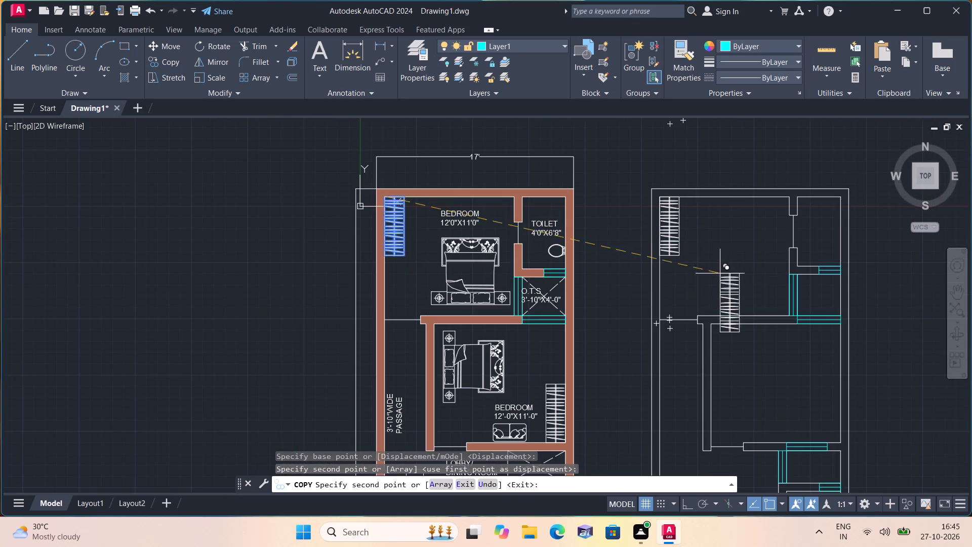
{"action": "middle_click_drag", "start_coordinate": [696, 261], "coordinate": [572, 155]}
{"action": "scroll", "coordinate": [576, 159], "scroll_direction": "down", "scroll_amount": 2}
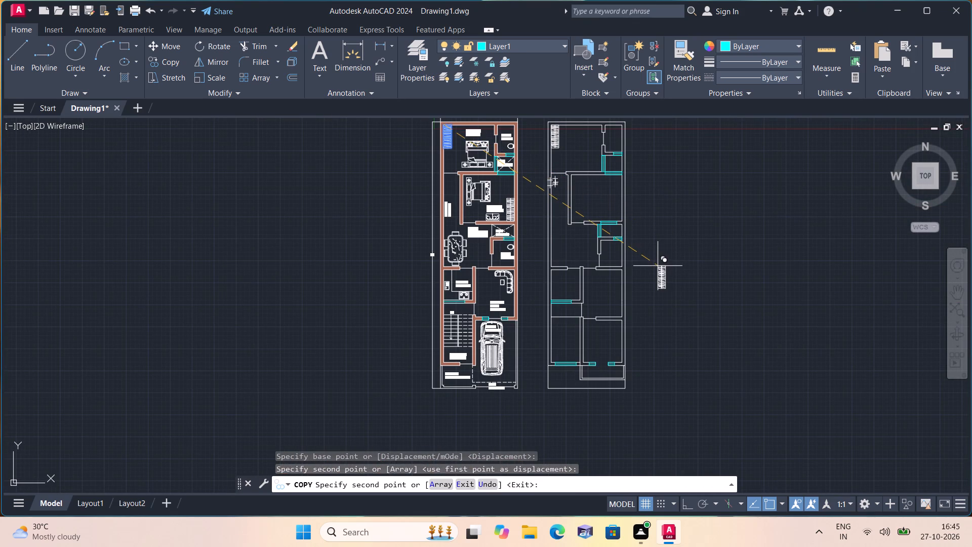
{"action": "scroll", "coordinate": [658, 266], "scroll_direction": "up", "scroll_amount": 2}
{"action": "left_click", "coordinate": [621, 173]}
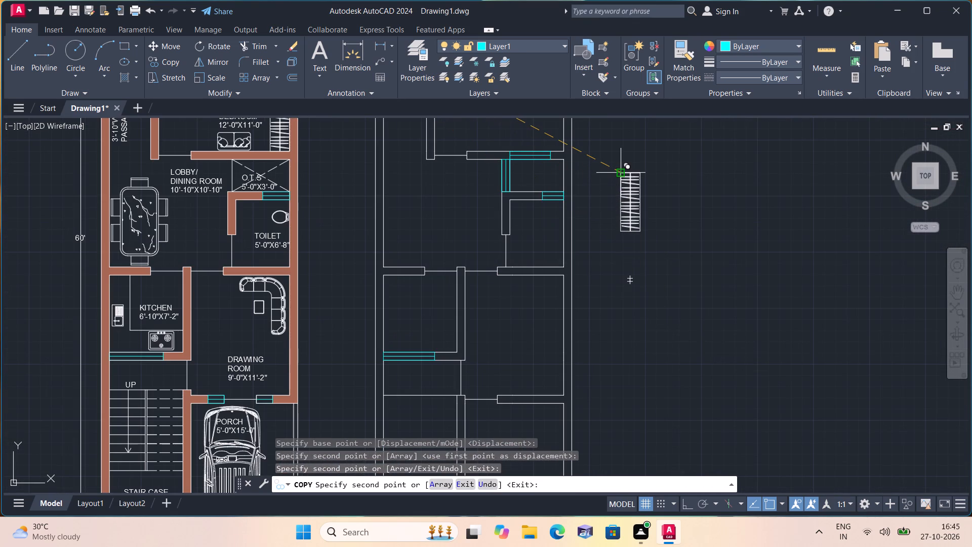
{"action": "key", "text": "Escape"}
Move the spare wardrobe by its southeast corner to the inner southeast corner of the second plan's middle bedroom.
{"action": "left_click_drag", "start_coordinate": [602, 167], "coordinate": [620, 202]}
{"action": "left_click", "coordinate": [660, 269]}
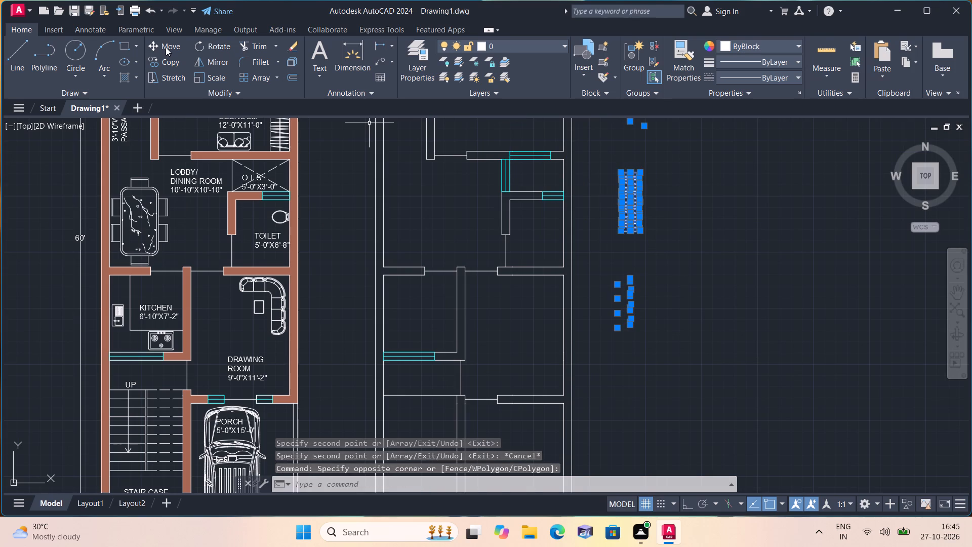
{"action": "left_click", "coordinate": [166, 47]}
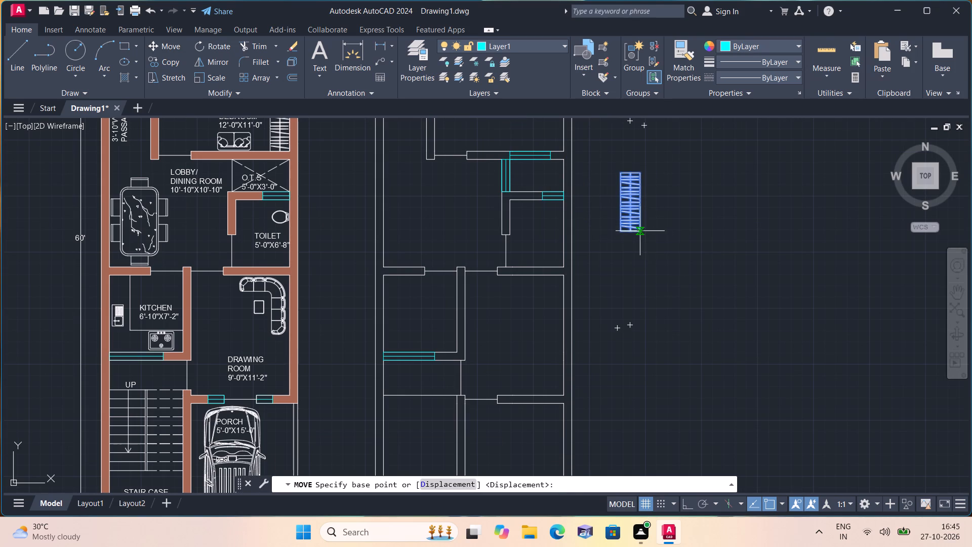
{"action": "left_click", "coordinate": [642, 230]}
{"action": "middle_click_drag", "start_coordinate": [560, 189], "coordinate": [581, 260]}
{"action": "scroll", "coordinate": [581, 224], "scroll_direction": "up", "scroll_amount": 2}
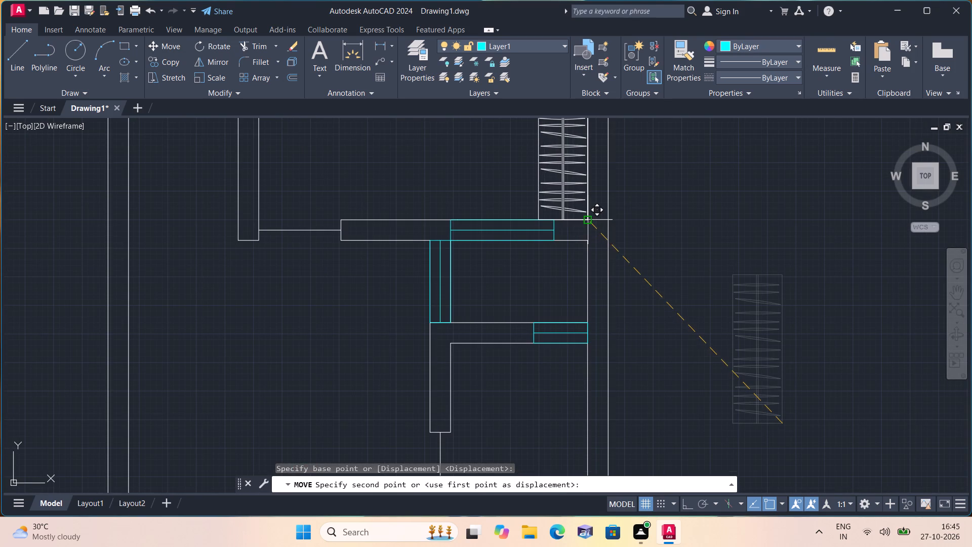
{"action": "left_click", "coordinate": [586, 219]}
Copy the double bed with its side tables from the finished north bedroom into the second plan's north bedroom, near its south wall.
{"action": "scroll", "coordinate": [625, 205], "scroll_direction": "down", "scroll_amount": 1}
{"action": "middle_click_drag", "start_coordinate": [606, 220], "coordinate": [639, 243]}
{"action": "scroll", "coordinate": [604, 221], "scroll_direction": "down", "scroll_amount": 1}
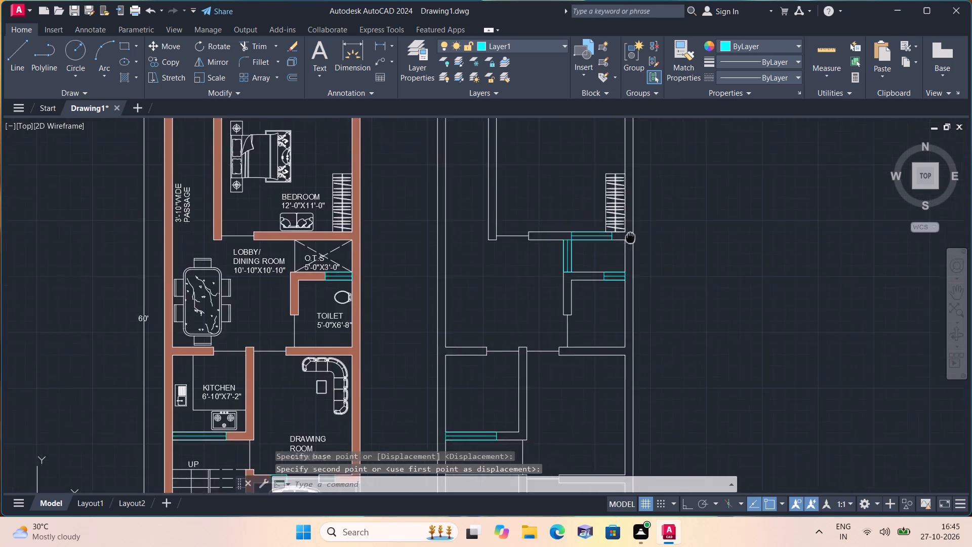
{"action": "middle_click_drag", "start_coordinate": [639, 243], "coordinate": [703, 269]}
{"action": "scroll", "coordinate": [674, 269], "scroll_direction": "down", "scroll_amount": 1}
{"action": "scroll", "coordinate": [475, 164], "scroll_direction": "up", "scroll_amount": 3}
{"action": "middle_click", "coordinate": [463, 165]}
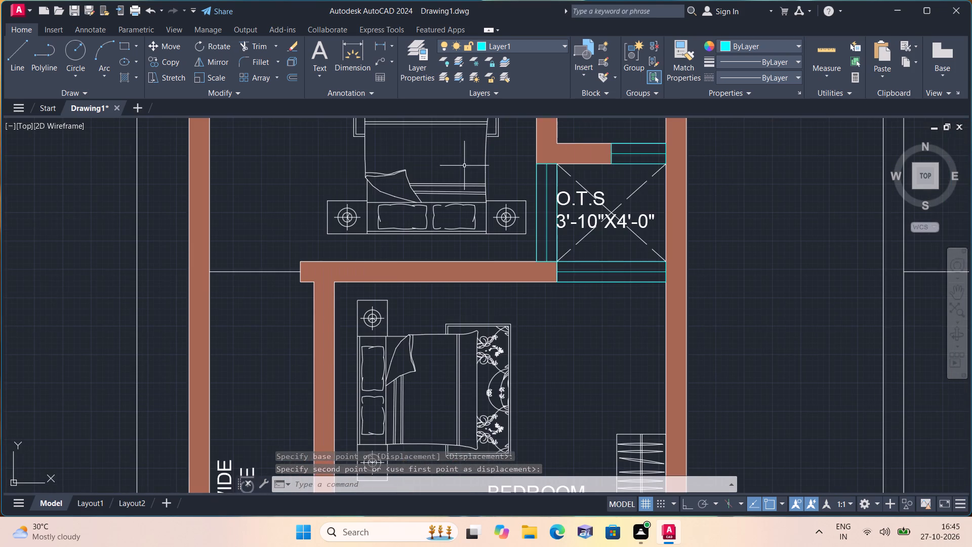
{"action": "scroll", "coordinate": [505, 203], "scroll_direction": "up", "scroll_amount": 2}
{"action": "left_click", "coordinate": [559, 294]}
{"action": "middle_click_drag", "start_coordinate": [430, 186], "coordinate": [586, 293]}
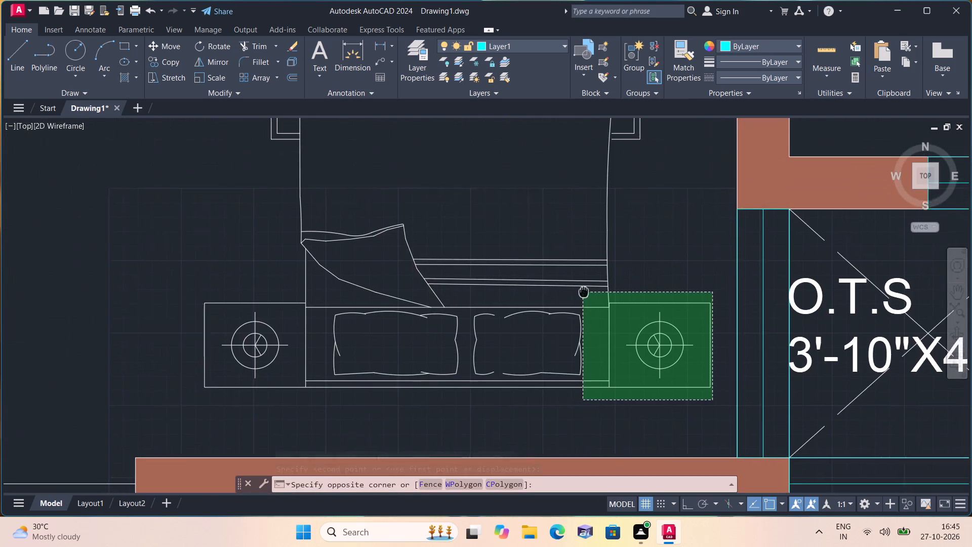
{"action": "middle_click_drag", "start_coordinate": [586, 293], "coordinate": [587, 293]}
{"action": "scroll", "coordinate": [458, 281], "scroll_direction": "down", "scroll_amount": 1}
{"action": "middle_click_drag", "start_coordinate": [308, 198], "coordinate": [350, 275]}
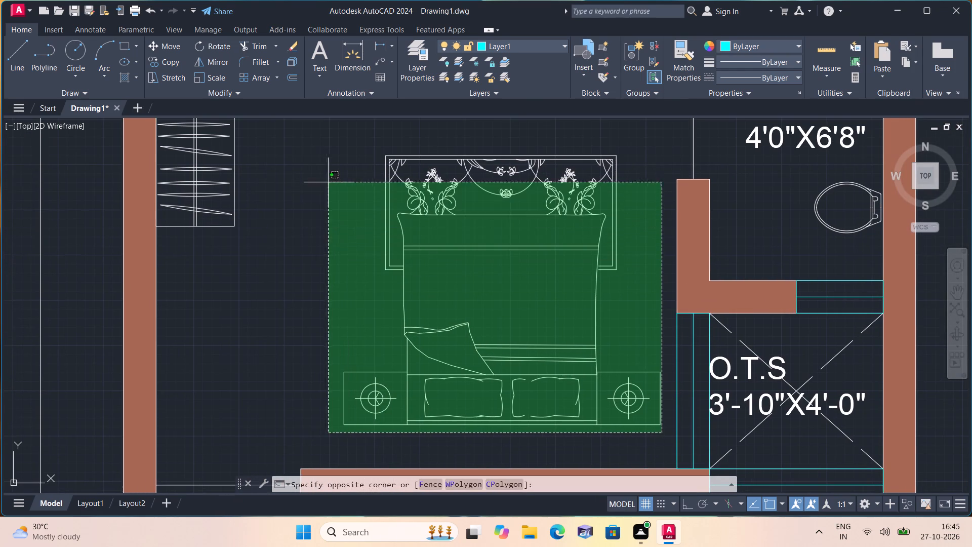
{"action": "left_click", "coordinate": [323, 140]}
{"action": "left_click", "coordinate": [166, 60]}
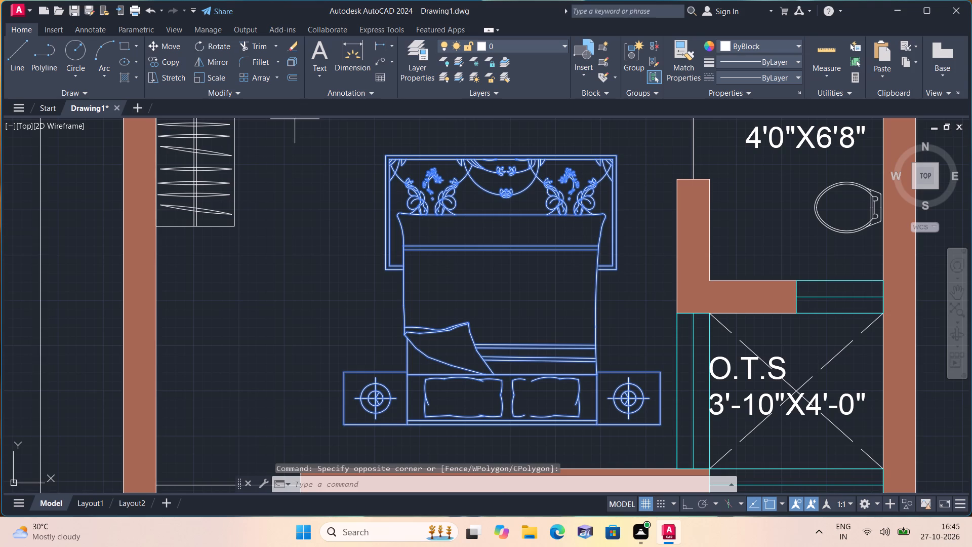
{"action": "left_click", "coordinate": [476, 316]}
{"action": "scroll", "coordinate": [500, 293], "scroll_direction": "down", "scroll_amount": 3}
{"action": "middle_click_drag", "start_coordinate": [546, 286], "coordinate": [447, 300]}
{"action": "scroll", "coordinate": [483, 299], "scroll_direction": "down", "scroll_amount": 3}
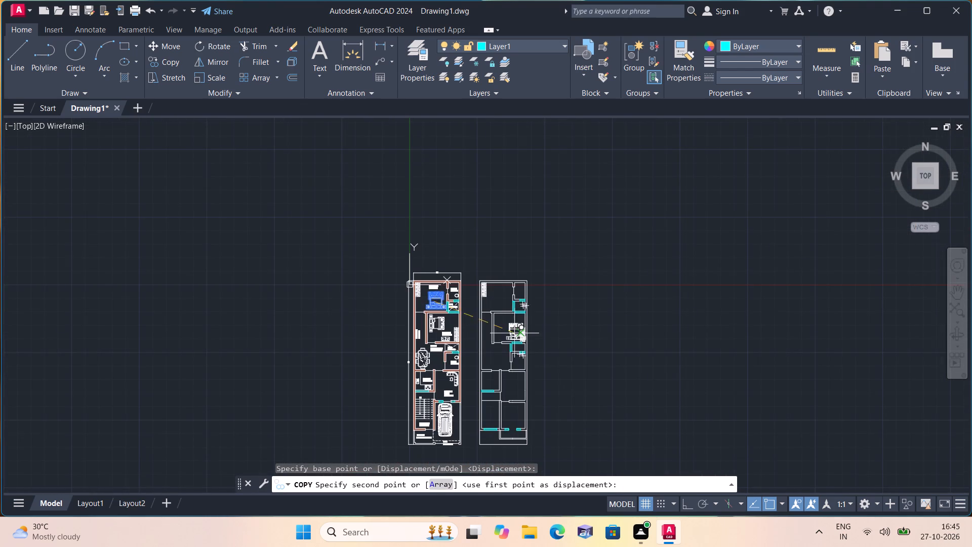
{"action": "scroll", "coordinate": [498, 304], "scroll_direction": "up", "scroll_amount": 4}
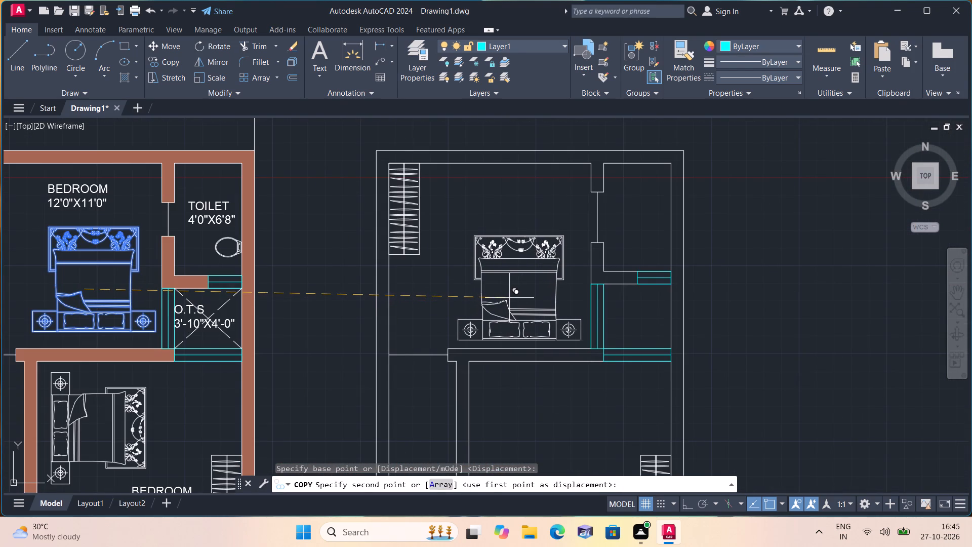
{"action": "left_click", "coordinate": [513, 300]}
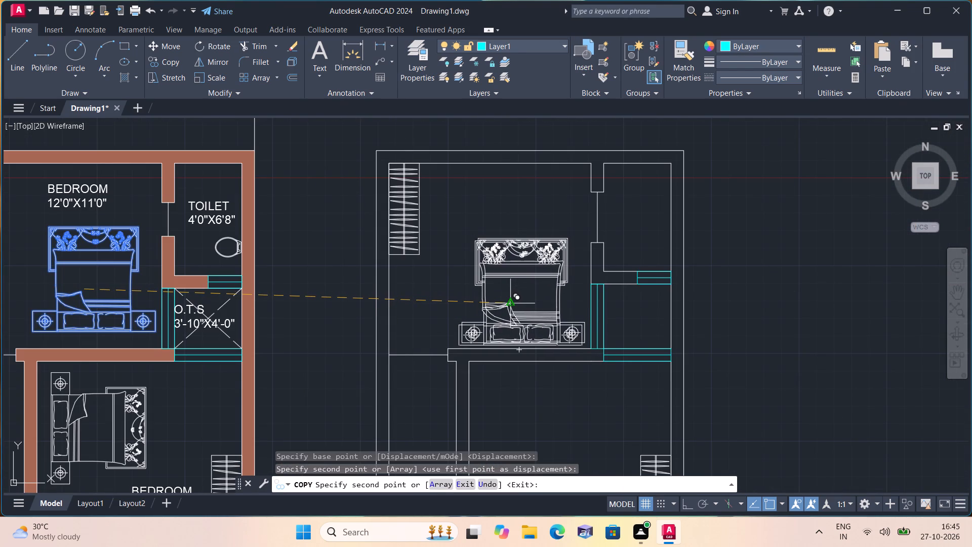
Copy the double bed with side tables from the finished middle bedroom into the second plan's middle bedroom, headboard beside its west wall.
{"action": "key", "text": "Escape"}
{"action": "scroll", "coordinate": [443, 295], "scroll_direction": "down", "scroll_amount": 1}
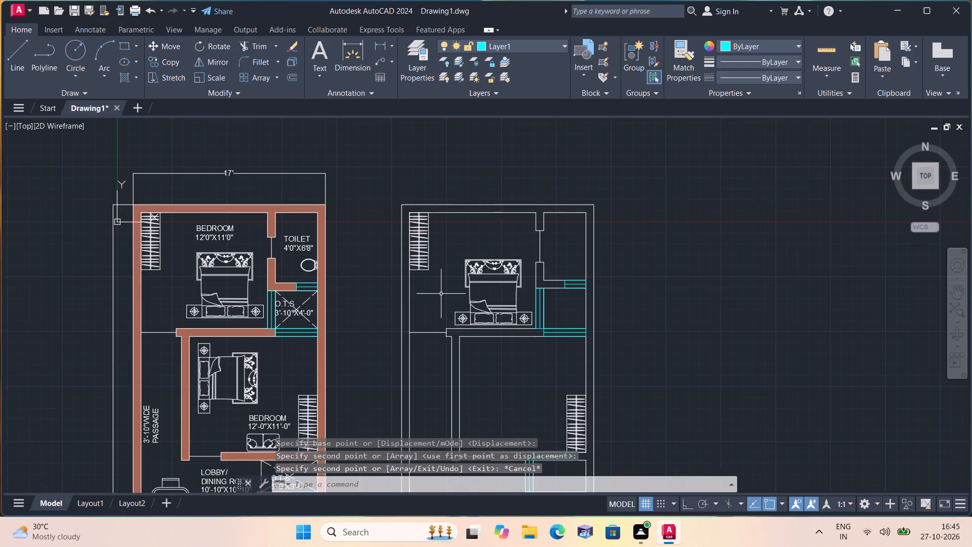
{"action": "middle_click_drag", "start_coordinate": [441, 293], "coordinate": [576, 268]}
{"action": "scroll", "coordinate": [356, 374], "scroll_direction": "up", "scroll_amount": 1}
{"action": "middle_click_drag", "start_coordinate": [358, 370], "coordinate": [419, 271]}
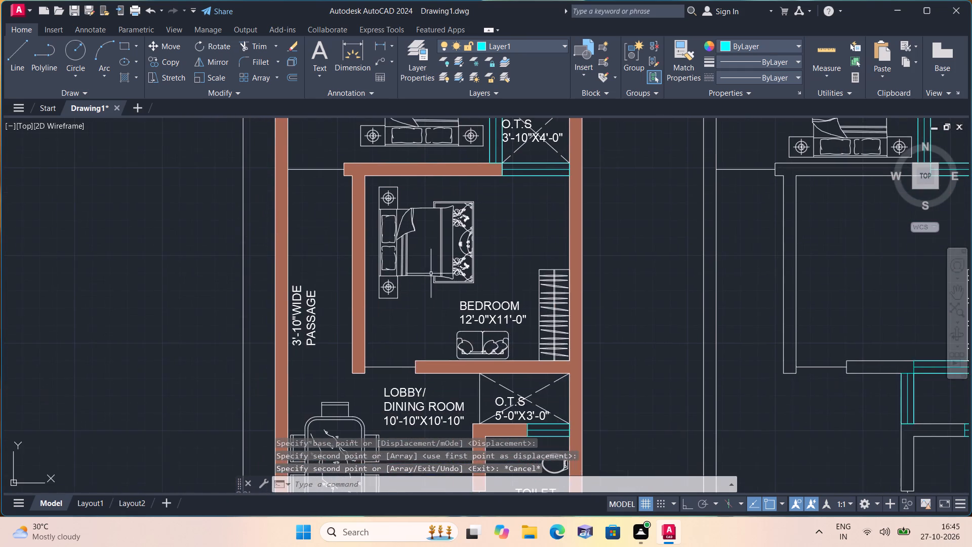
{"action": "scroll", "coordinate": [489, 301], "scroll_direction": "up", "scroll_amount": 1}
{"action": "left_click_drag", "start_coordinate": [483, 294], "coordinate": [480, 286]}
{"action": "middle_click_drag", "start_coordinate": [305, 171], "coordinate": [327, 202]}
{"action": "left_click", "coordinate": [332, 149]}
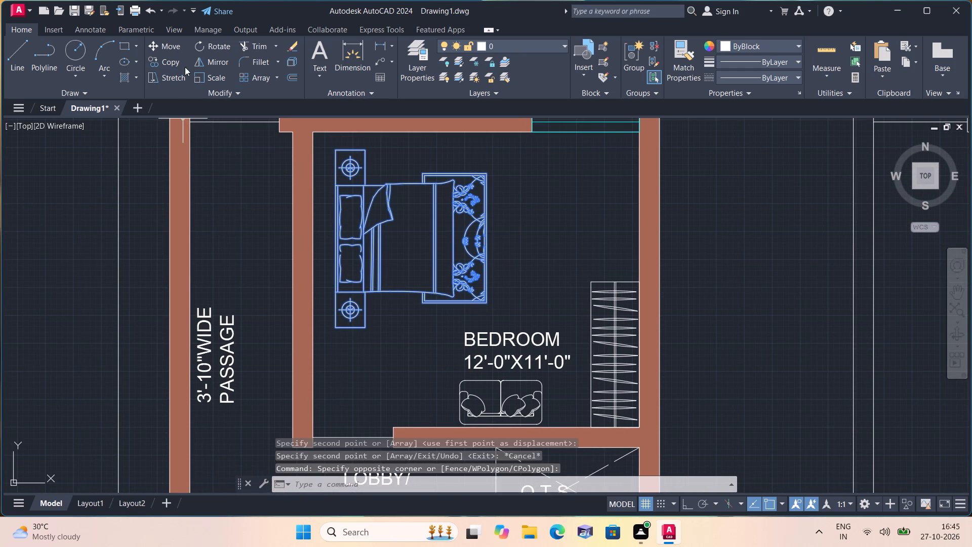
{"action": "left_click", "coordinate": [166, 60]}
{"action": "left_click", "coordinate": [388, 240]}
{"action": "scroll", "coordinate": [395, 244], "scroll_direction": "down", "scroll_amount": 2}
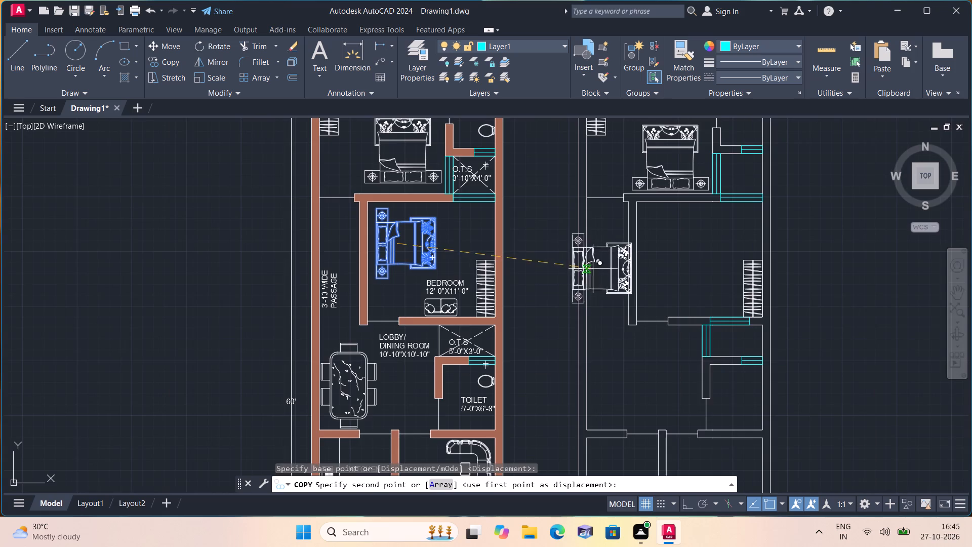
{"action": "middle_click_drag", "start_coordinate": [592, 266], "coordinate": [318, 278]}
{"action": "scroll", "coordinate": [317, 279], "scroll_direction": "down", "scroll_amount": 2}
{"action": "scroll", "coordinate": [369, 274], "scroll_direction": "up", "scroll_amount": 3}
{"action": "scroll", "coordinate": [292, 248], "scroll_direction": "up", "scroll_amount": 1}
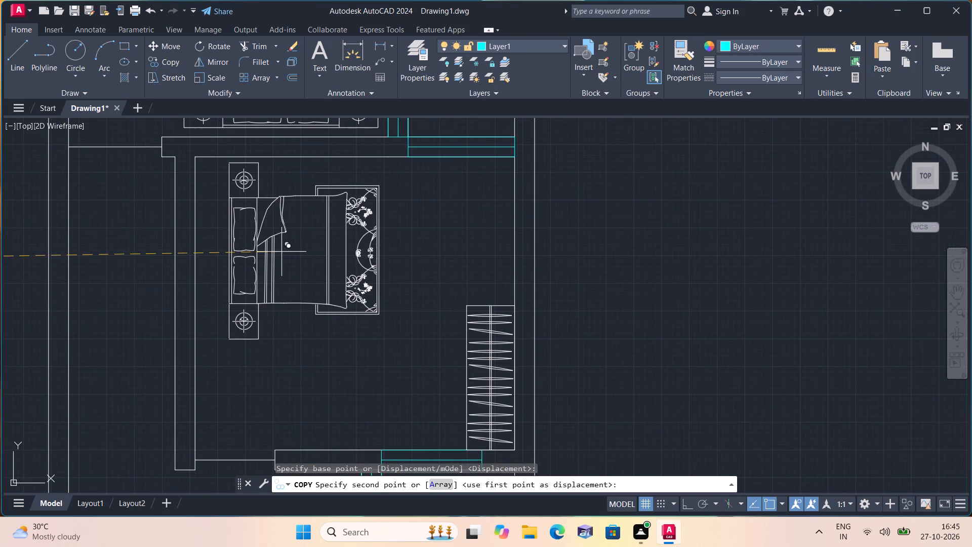
{"action": "left_click", "coordinate": [257, 253]}
{"action": "key", "text": "Escape"}
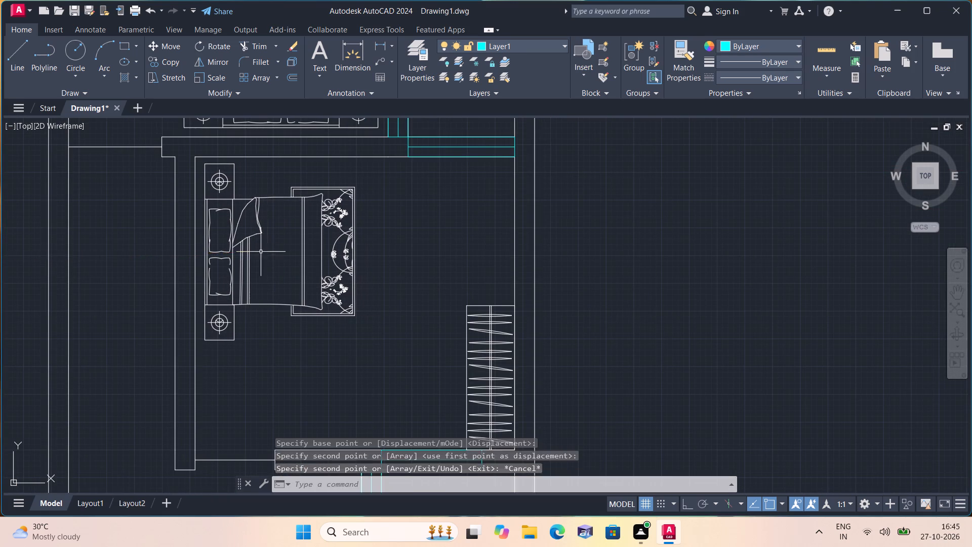
Copy the two-seat sofa from the finished middle bedroom to just north of the south wall in the second plan's middle bedroom.
{"action": "middle_click_drag", "start_coordinate": [271, 258], "coordinate": [500, 229]}
{"action": "scroll", "coordinate": [440, 249], "scroll_direction": "down", "scroll_amount": 1}
{"action": "scroll", "coordinate": [526, 220], "scroll_direction": "down", "scroll_amount": 1}
{"action": "scroll", "coordinate": [285, 291], "scroll_direction": "up", "scroll_amount": 3}
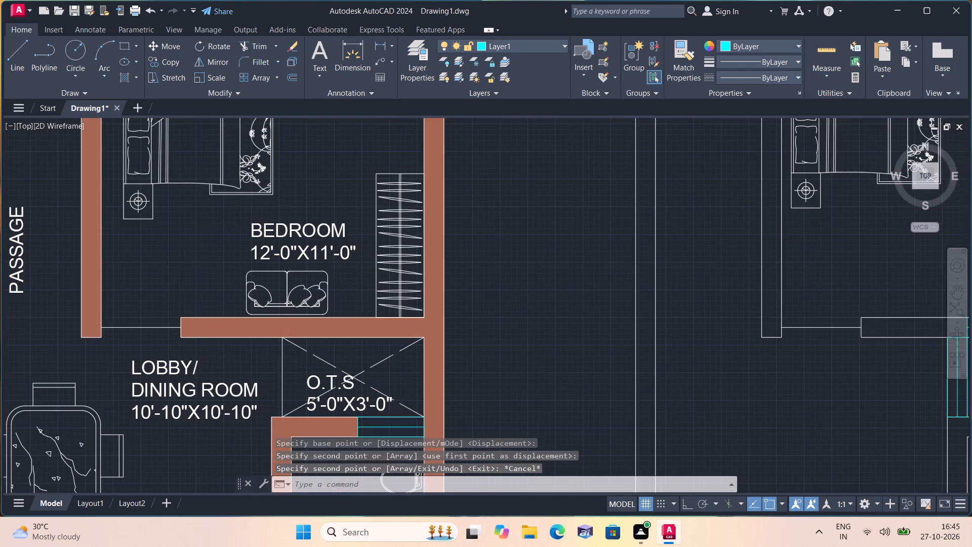
{"action": "scroll", "coordinate": [285, 290], "scroll_direction": "up", "scroll_amount": 1}
{"action": "left_click", "coordinate": [414, 353]}
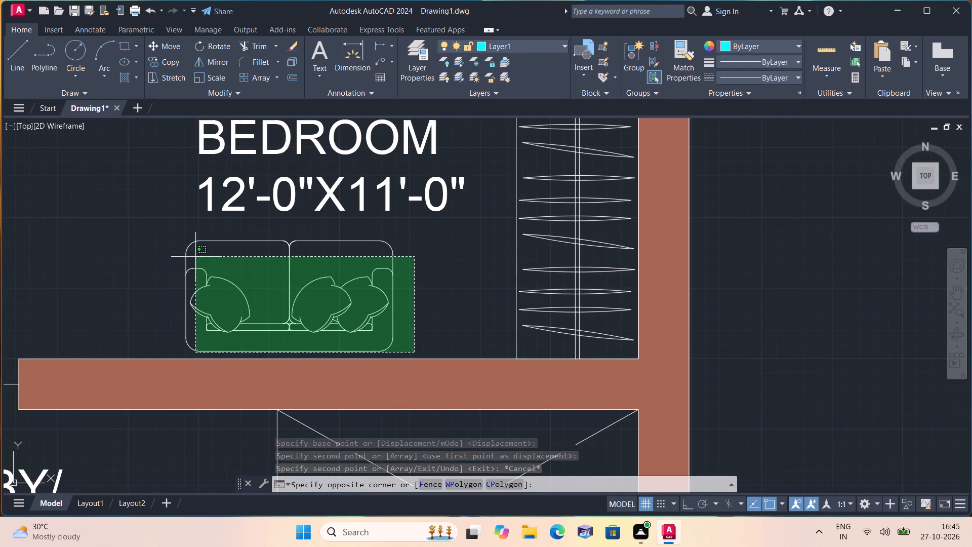
{"action": "left_click", "coordinate": [170, 240]}
{"action": "left_click", "coordinate": [172, 59]}
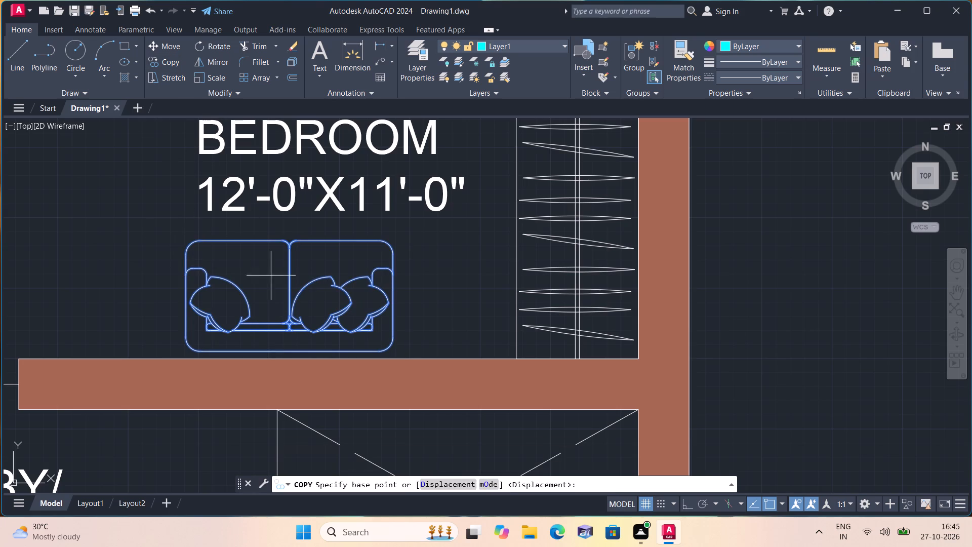
{"action": "left_click", "coordinate": [271, 285]}
{"action": "scroll", "coordinate": [270, 283], "scroll_direction": "down", "scroll_amount": 2}
{"action": "middle_click_drag", "start_coordinate": [639, 323], "coordinate": [419, 322]}
{"action": "scroll", "coordinate": [430, 322], "scroll_direction": "down", "scroll_amount": 1}
{"action": "middle_click_drag", "start_coordinate": [419, 322], "coordinate": [402, 322]}
{"action": "scroll", "coordinate": [551, 319], "scroll_direction": "up", "scroll_amount": 2}
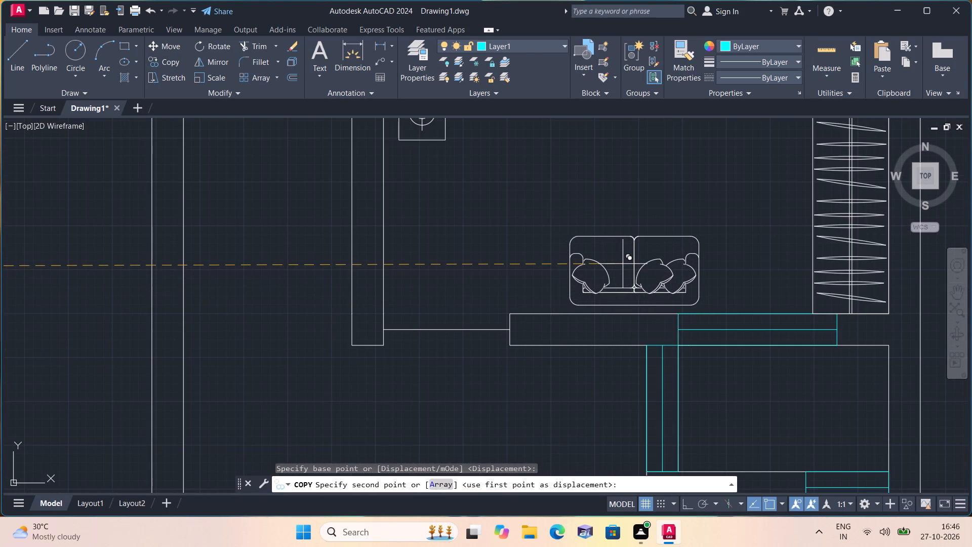
{"action": "left_click", "coordinate": [623, 264]}
{"action": "key", "text": "Escape"}
Copy the complete dining table with its six chairs and marble pattern from the finished lobby into the second plan's lobby, near its west wall.
{"action": "scroll", "coordinate": [625, 261], "scroll_direction": "down", "scroll_amount": 1}
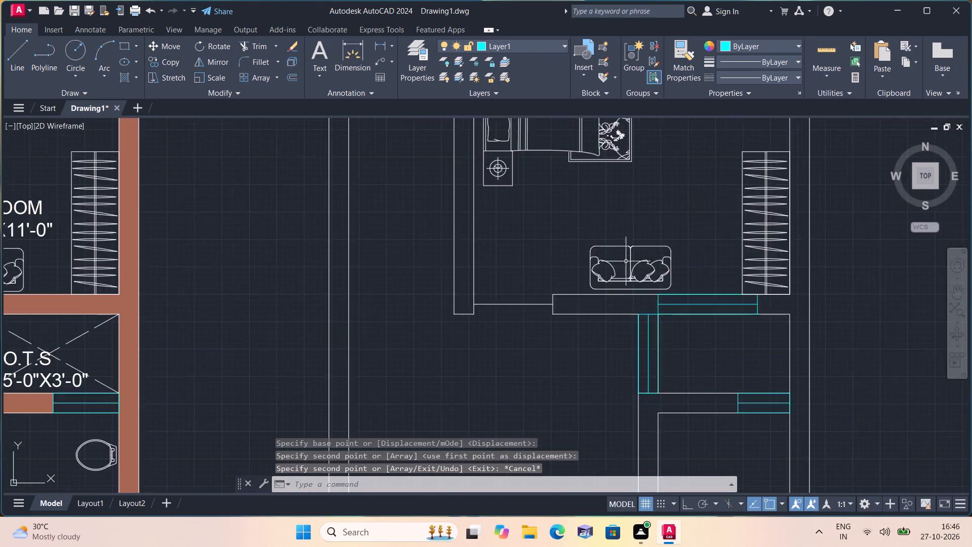
{"action": "scroll", "coordinate": [626, 261], "scroll_direction": "down", "scroll_amount": 1}
{"action": "middle_click_drag", "start_coordinate": [246, 329], "coordinate": [466, 218]}
{"action": "scroll", "coordinate": [325, 326], "scroll_direction": "up", "scroll_amount": 2}
{"action": "left_click", "coordinate": [354, 377]}
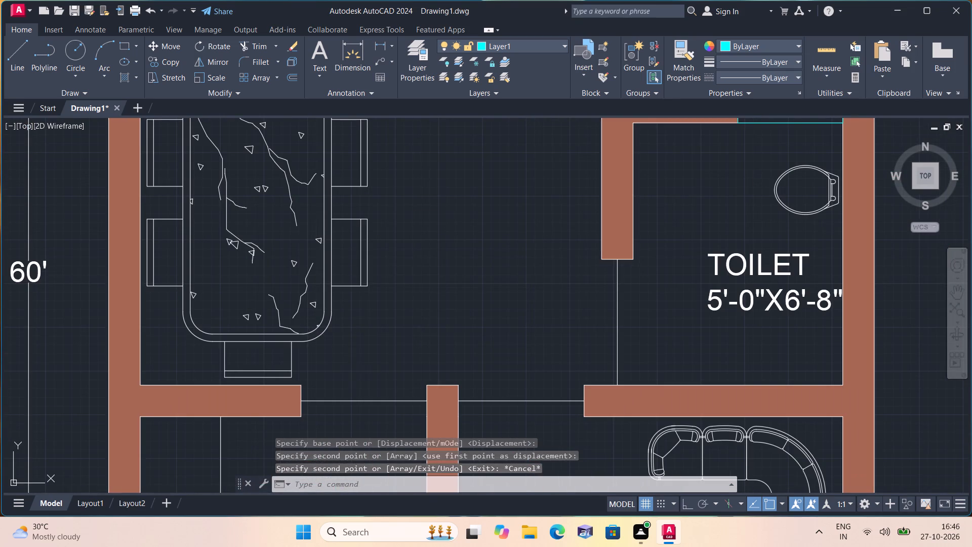
{"action": "left_click", "coordinate": [185, 267]}
{"action": "middle_click_drag", "start_coordinate": [186, 262], "coordinate": [207, 297]}
{"action": "left_click_drag", "start_coordinate": [419, 351], "coordinate": [419, 351]}
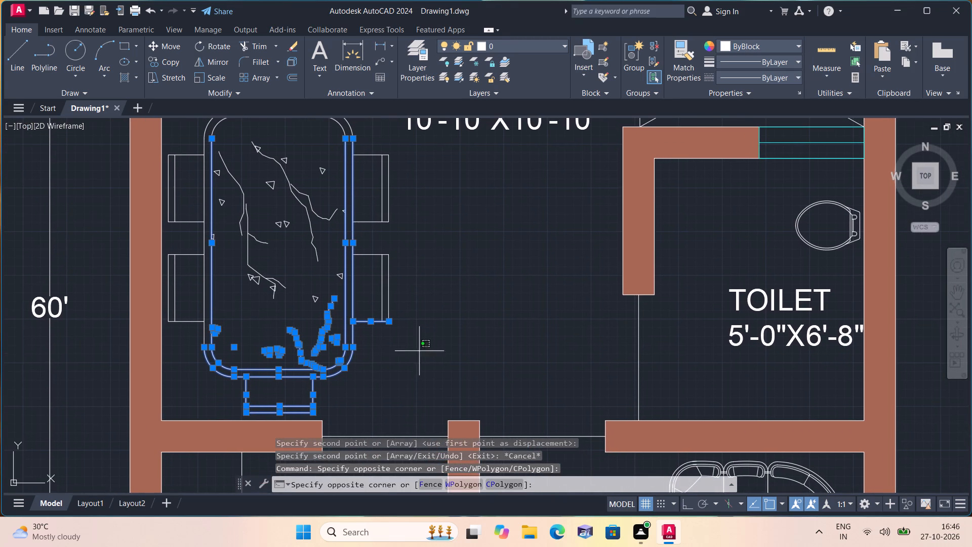
{"action": "left_click_drag", "start_coordinate": [419, 351], "coordinate": [410, 333]}
{"action": "middle_click_drag", "start_coordinate": [288, 180], "coordinate": [317, 252]}
{"action": "scroll", "coordinate": [286, 182], "scroll_direction": "down", "scroll_amount": 1}
{"action": "left_click", "coordinate": [309, 230]}
{"action": "scroll", "coordinate": [347, 210], "scroll_direction": "up", "scroll_amount": 1}
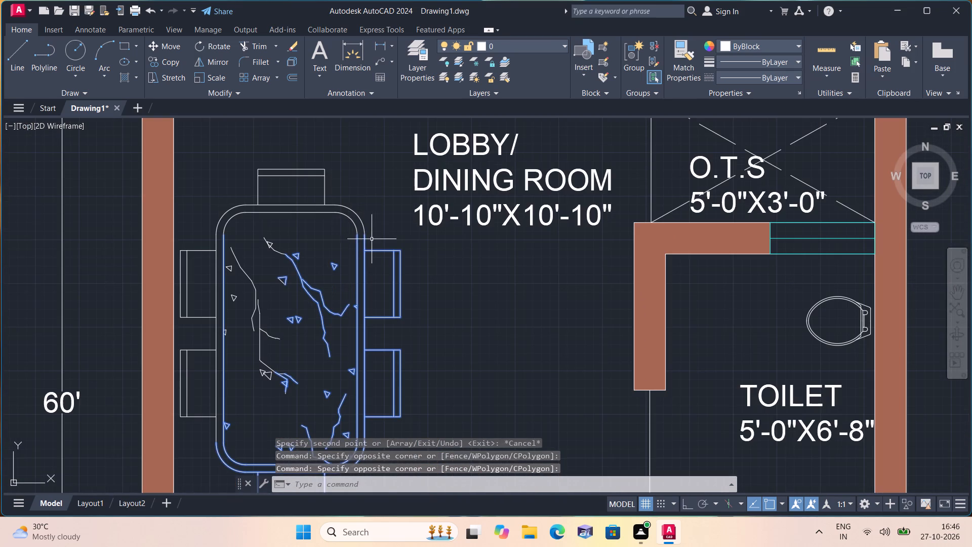
{"action": "left_click", "coordinate": [383, 242]}
{"action": "left_click", "coordinate": [204, 162]}
{"action": "middle_click_drag", "start_coordinate": [240, 294], "coordinate": [240, 291]}
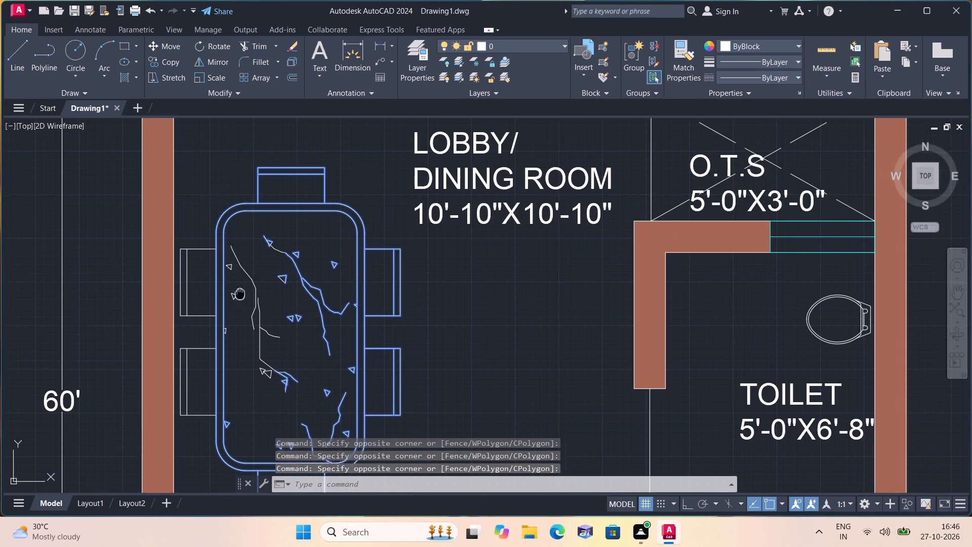
{"action": "middle_click_drag", "start_coordinate": [240, 291], "coordinate": [332, 203]}
{"action": "left_click_drag", "start_coordinate": [294, 348], "coordinate": [293, 342]}
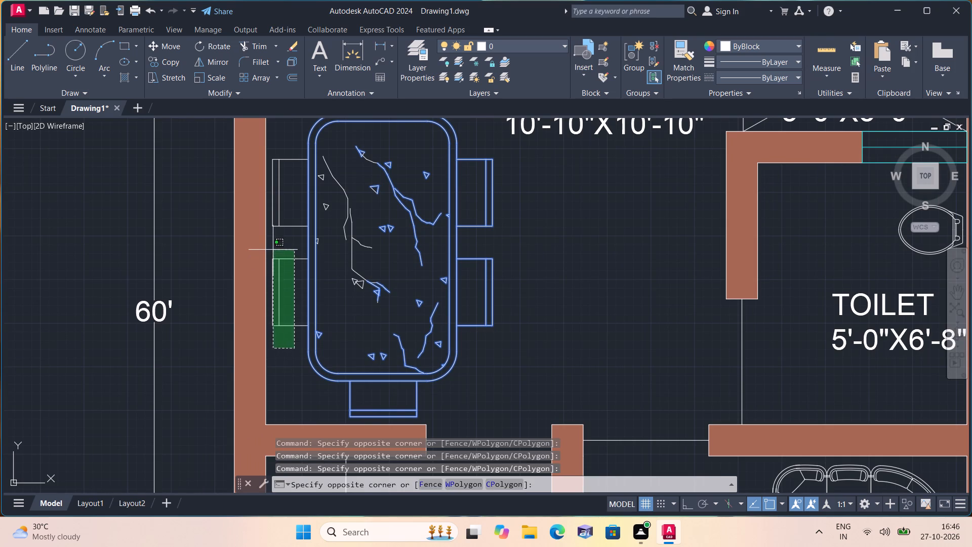
{"action": "left_click", "coordinate": [273, 249]}
{"action": "scroll", "coordinate": [281, 298], "scroll_direction": "up", "scroll_amount": 1}
{"action": "left_click", "coordinate": [295, 311]}
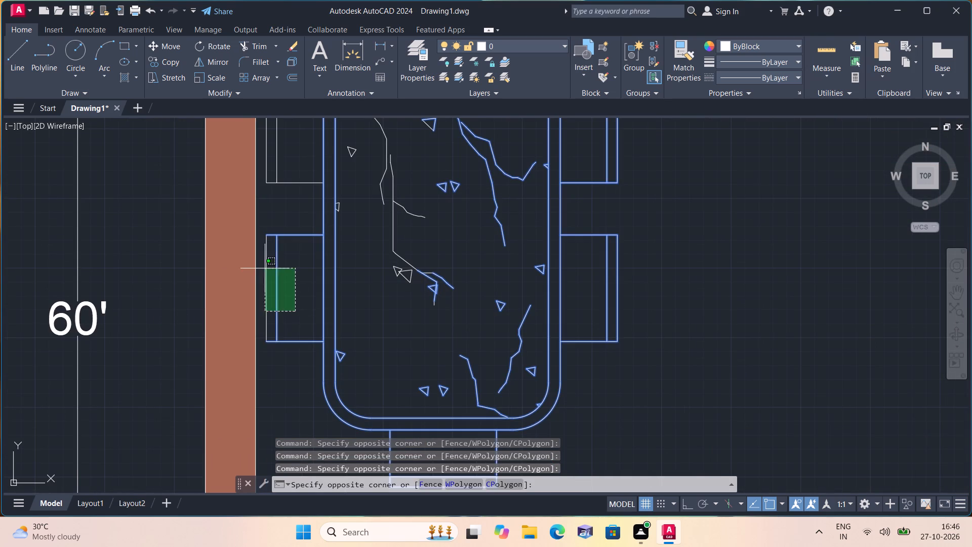
{"action": "left_click", "coordinate": [262, 261]}
{"action": "middle_click_drag", "start_coordinate": [273, 212], "coordinate": [291, 300]}
{"action": "left_click_drag", "start_coordinate": [320, 291], "coordinate": [314, 285]}
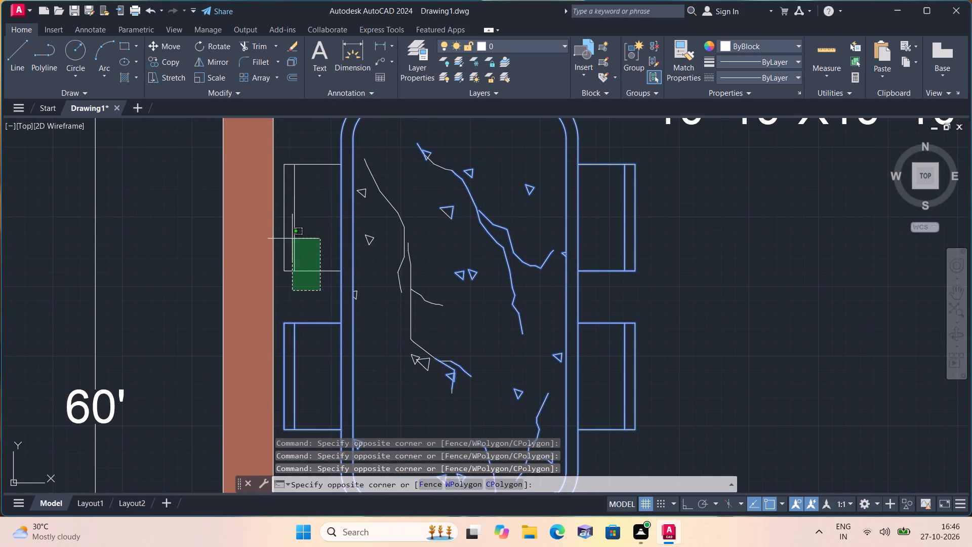
{"action": "left_click", "coordinate": [280, 206]}
{"action": "left_click_drag", "start_coordinate": [321, 187], "coordinate": [316, 173]}
{"action": "left_click", "coordinate": [306, 141]}
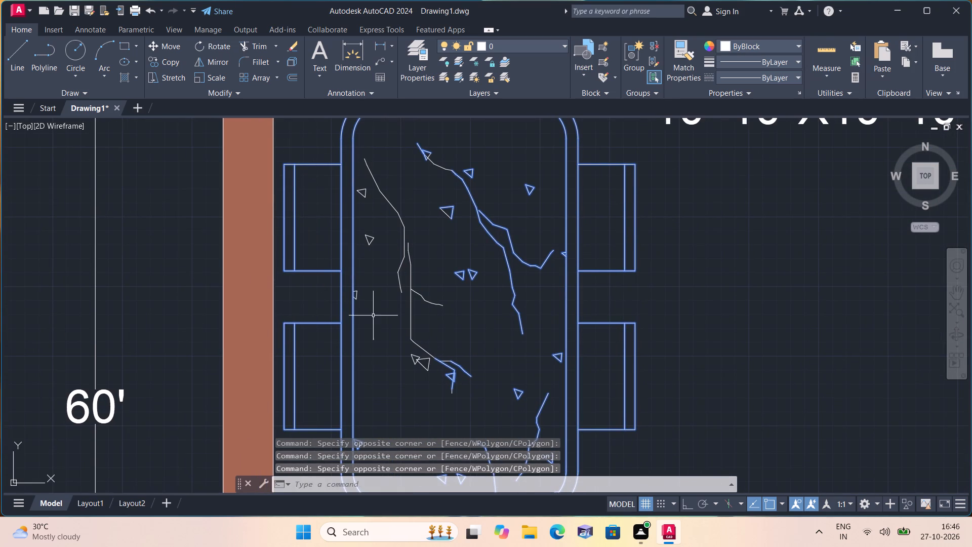
{"action": "left_click_drag", "start_coordinate": [469, 410], "coordinate": [466, 399]}
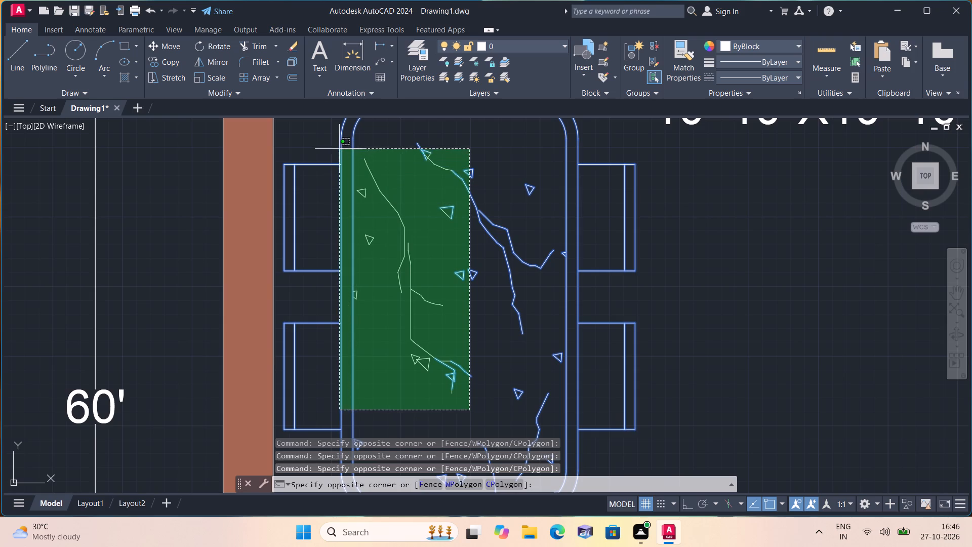
{"action": "left_click", "coordinate": [338, 143]}
{"action": "scroll", "coordinate": [361, 201], "scroll_direction": "down", "scroll_amount": 1}
{"action": "left_click_drag", "start_coordinate": [546, 414], "coordinate": [534, 398]}
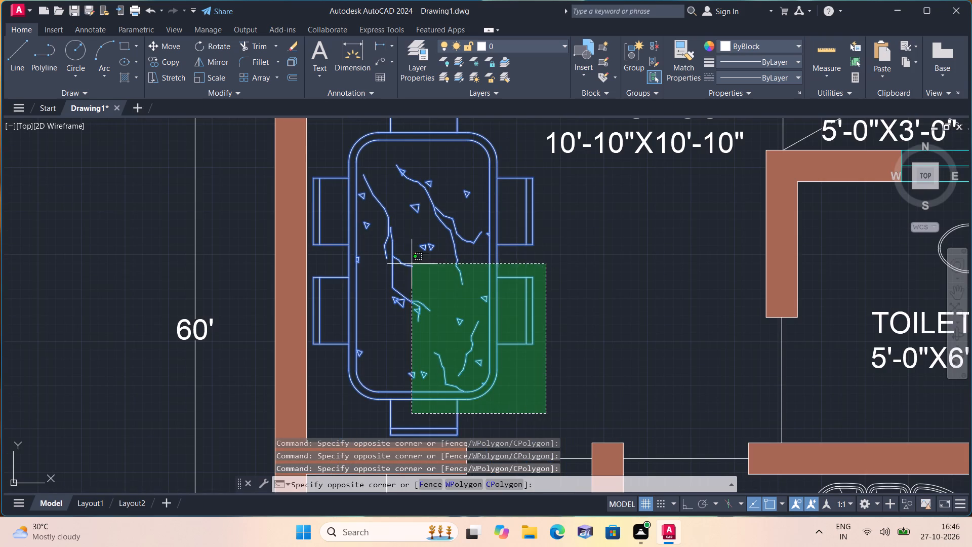
{"action": "left_click_drag", "start_coordinate": [344, 185], "coordinate": [351, 192]}
{"action": "left_click", "coordinate": [163, 58]}
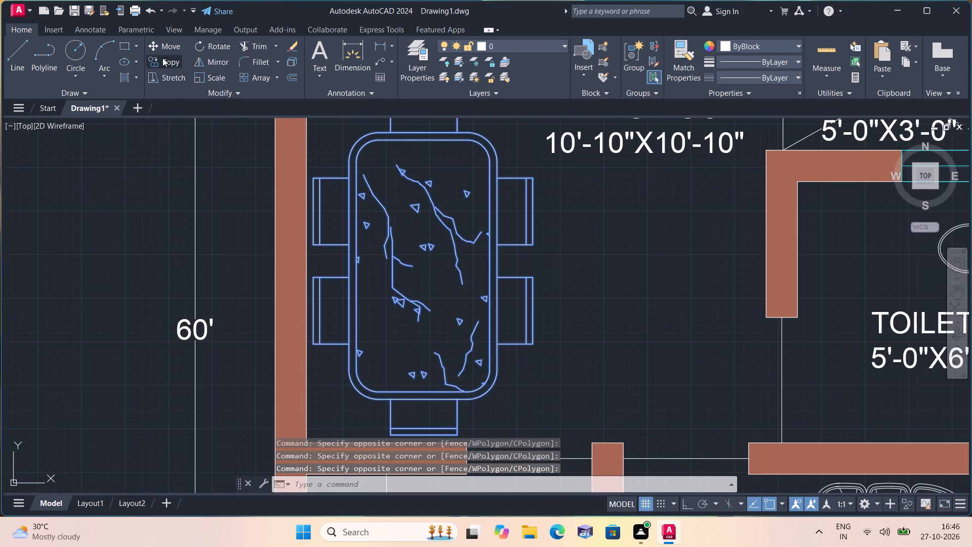
{"action": "left_click", "coordinate": [370, 224]}
{"action": "scroll", "coordinate": [411, 269], "scroll_direction": "down", "scroll_amount": 2}
{"action": "middle_click_drag", "start_coordinate": [447, 280], "coordinate": [181, 226]}
{"action": "scroll", "coordinate": [181, 225], "scroll_direction": "down", "scroll_amount": 1}
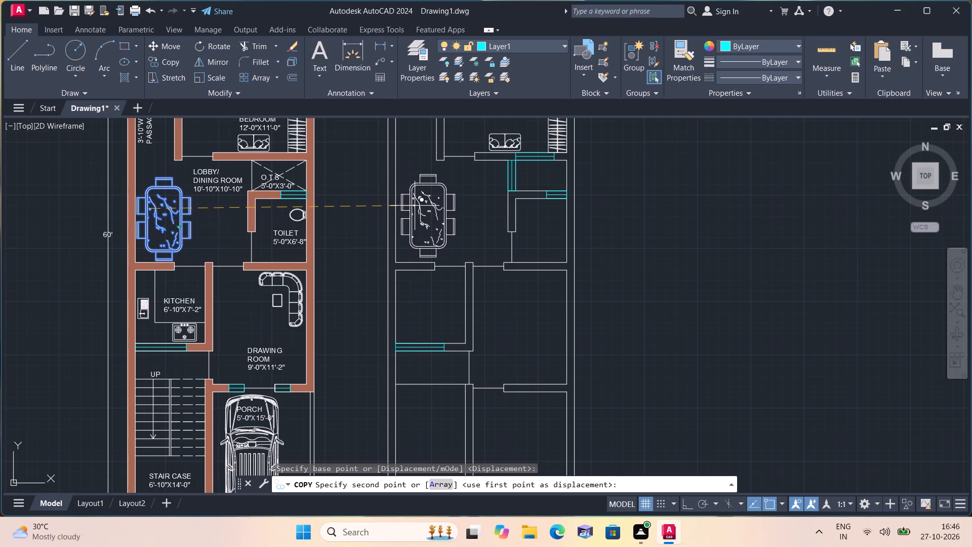
{"action": "left_click", "coordinate": [415, 206]}
{"action": "key", "text": "Escape"}
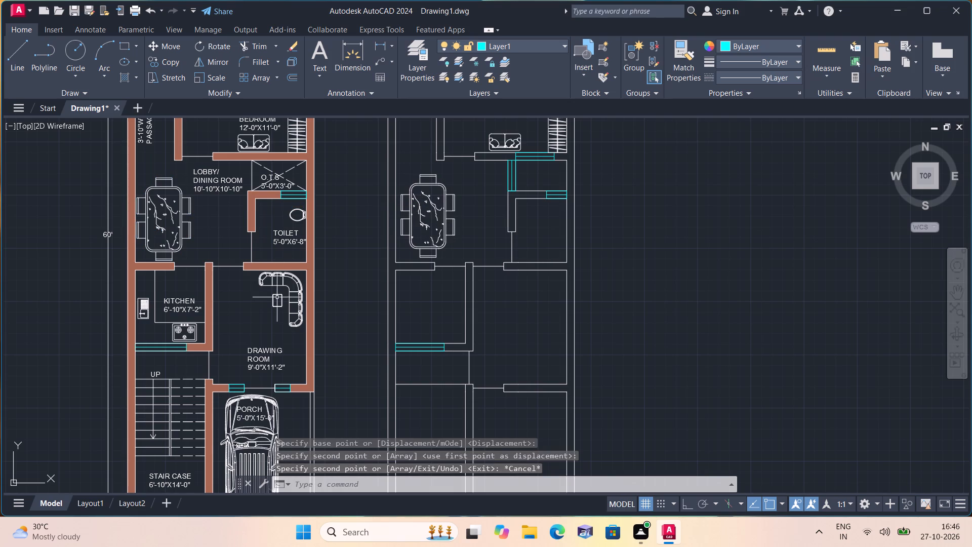
Copy the second plan's middle-bedroom bed with side tables into its southeast room, headboard beside that room's west wall.
{"action": "scroll", "coordinate": [278, 296], "scroll_direction": "down", "scroll_amount": 1}
{"action": "middle_click_drag", "start_coordinate": [278, 295], "coordinate": [451, 282]}
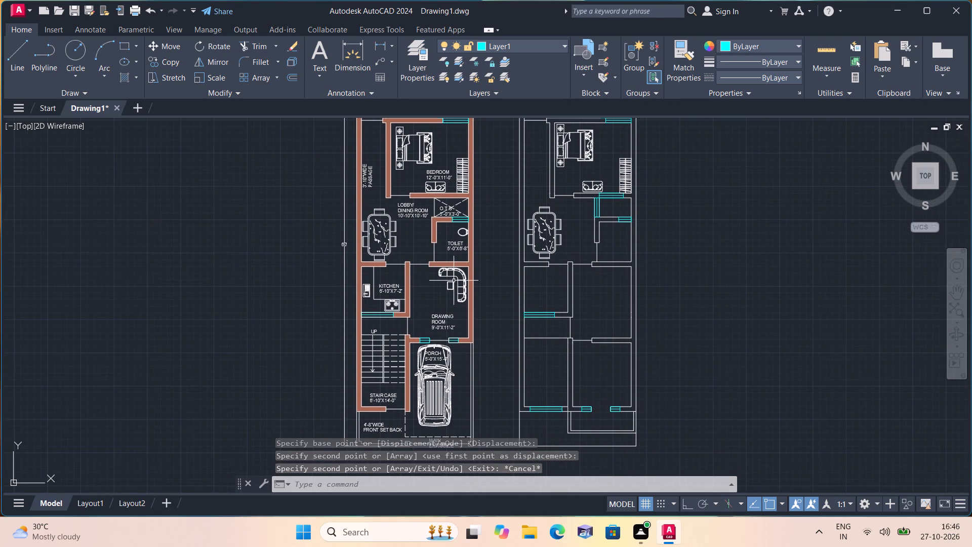
{"action": "middle_click_drag", "start_coordinate": [479, 366], "coordinate": [479, 340]}
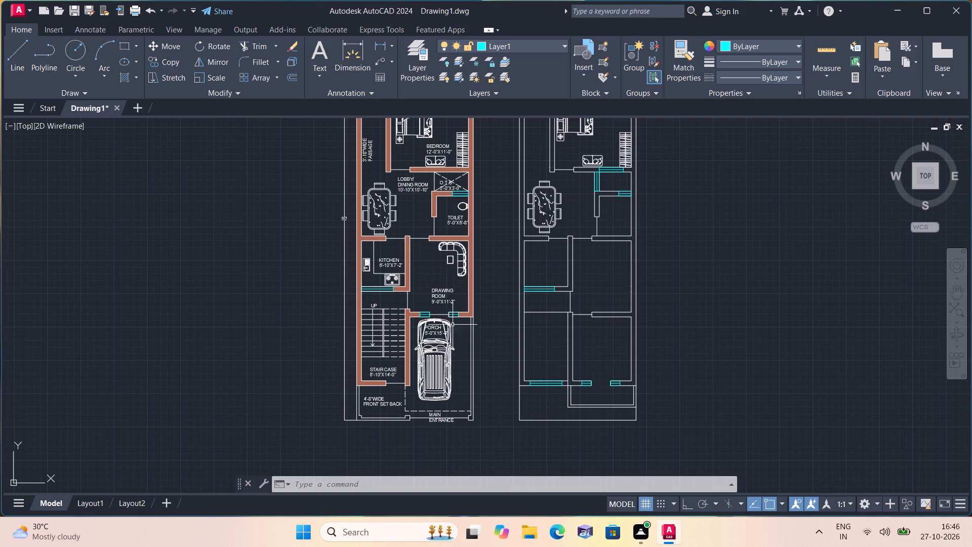
{"action": "middle_click_drag", "start_coordinate": [428, 264], "coordinate": [396, 421]}
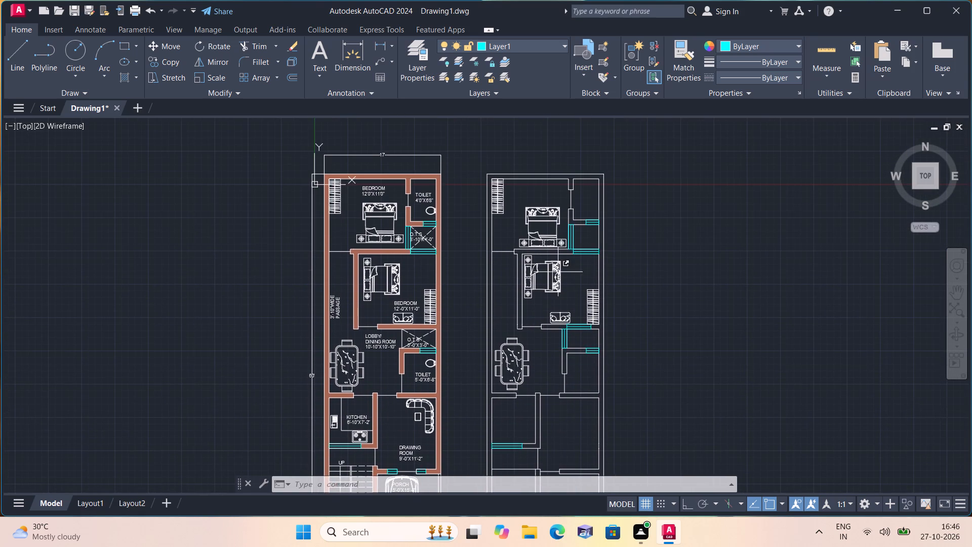
{"action": "scroll", "coordinate": [558, 271], "scroll_direction": "up", "scroll_amount": 3}
{"action": "left_click", "coordinate": [581, 387]}
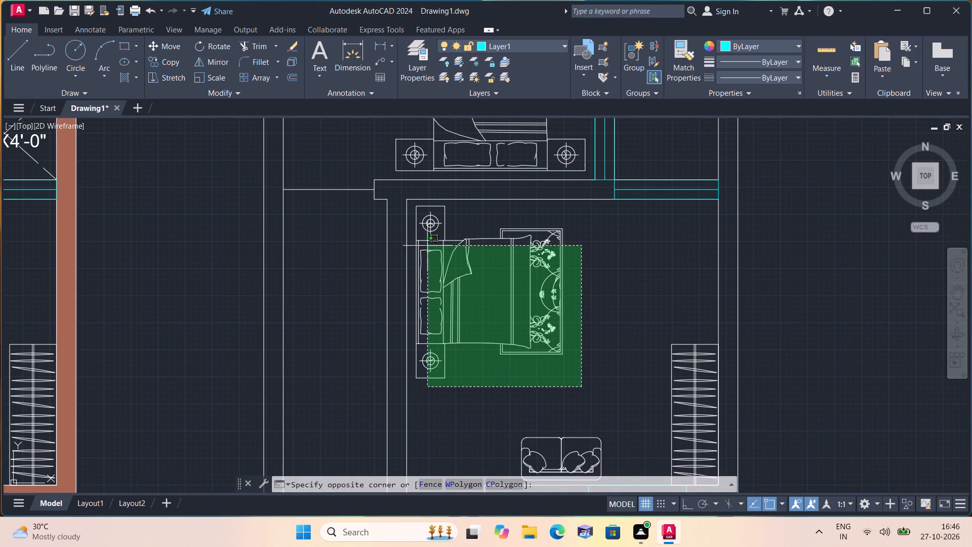
{"action": "left_click", "coordinate": [415, 201]}
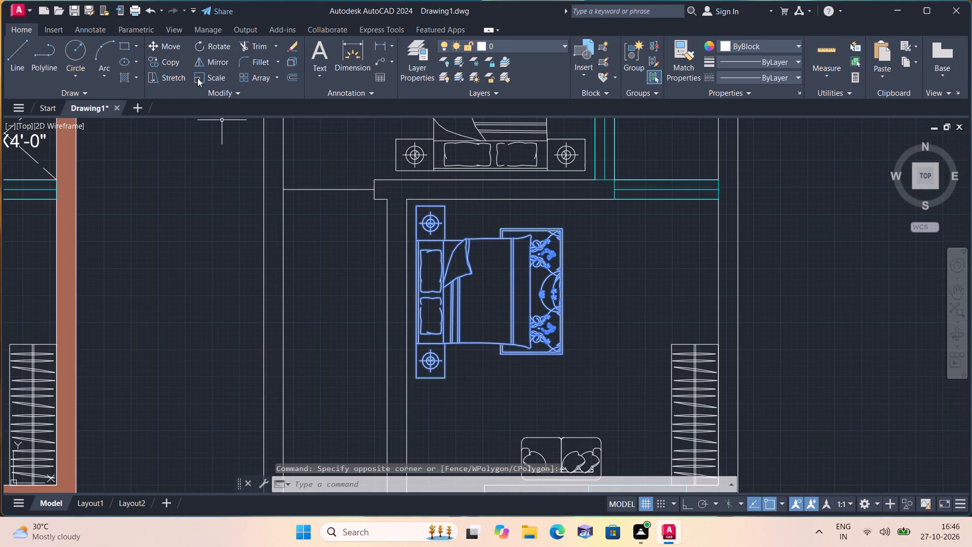
{"action": "left_click", "coordinate": [162, 59]}
{"action": "left_click", "coordinate": [488, 264]}
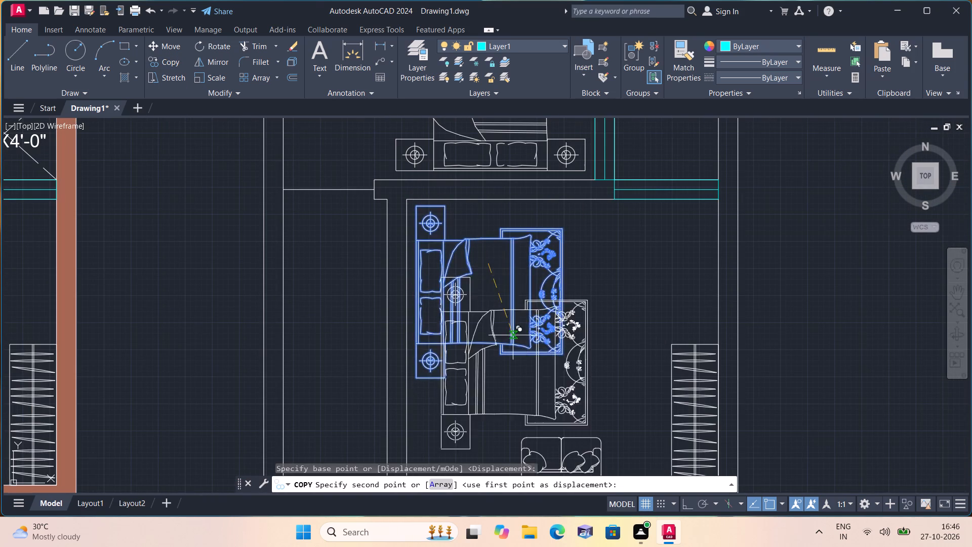
{"action": "scroll", "coordinate": [514, 339], "scroll_direction": "down", "scroll_amount": 3}
{"action": "middle_click_drag", "start_coordinate": [514, 339], "coordinate": [480, 218]}
{"action": "middle_click_drag", "start_coordinate": [507, 360], "coordinate": [543, 269]}
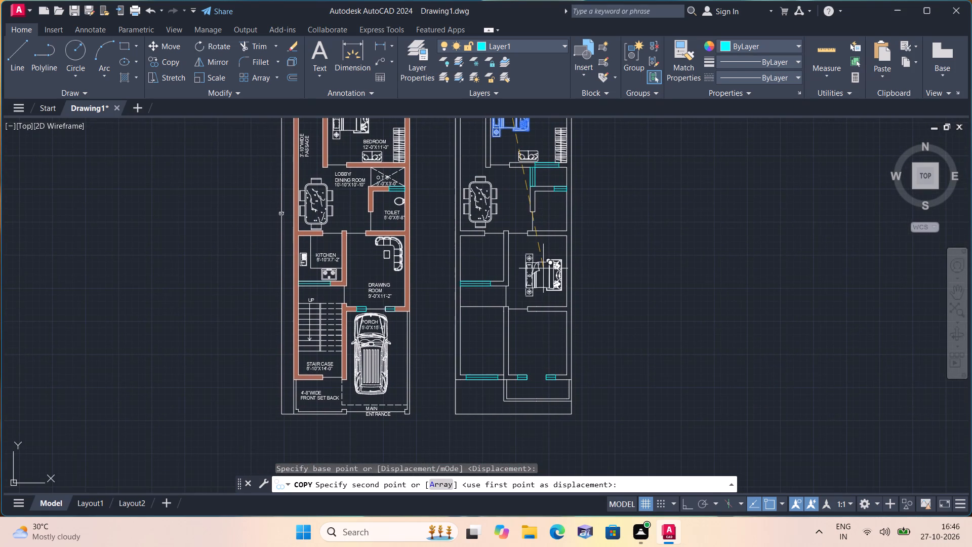
{"action": "scroll", "coordinate": [540, 343], "scroll_direction": "up", "scroll_amount": 2}
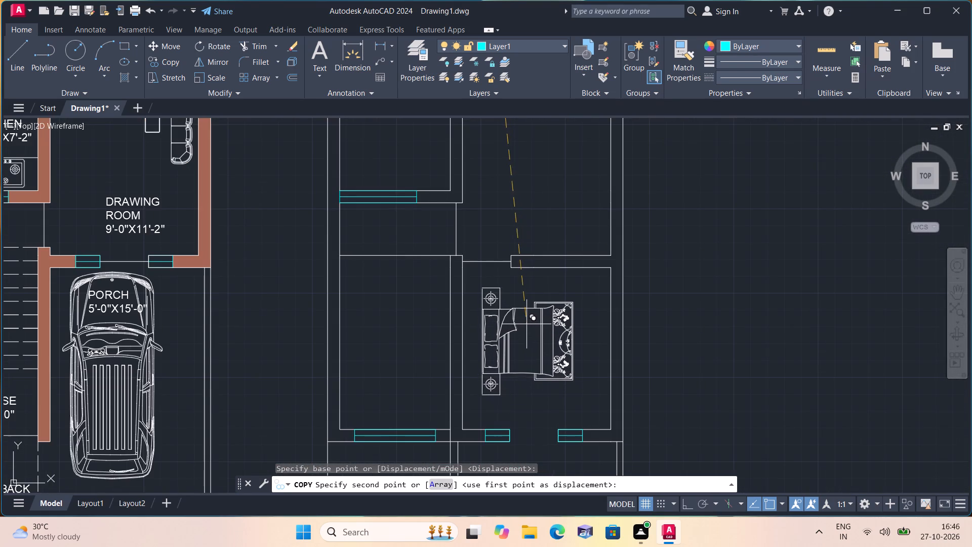
{"action": "left_click", "coordinate": [515, 314]}
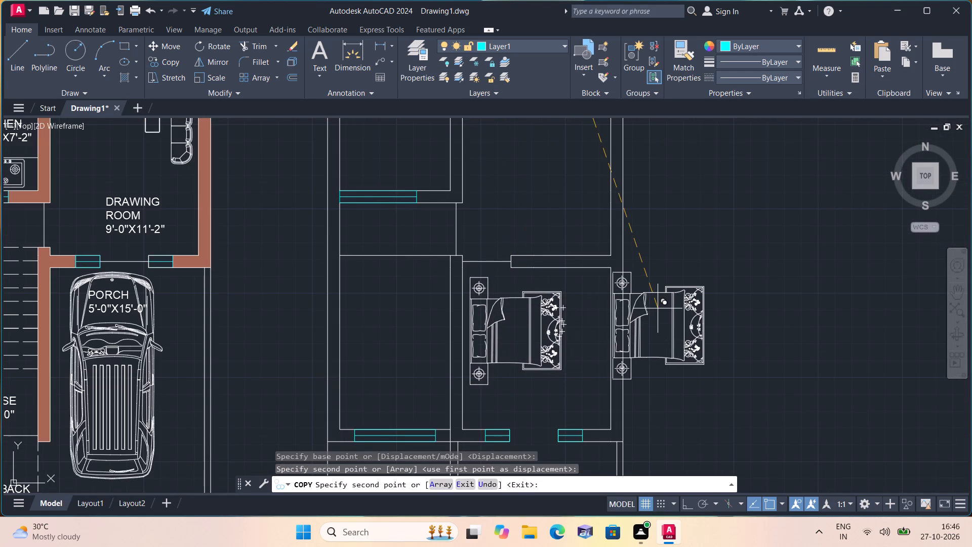
{"action": "key", "text": "Escape"}
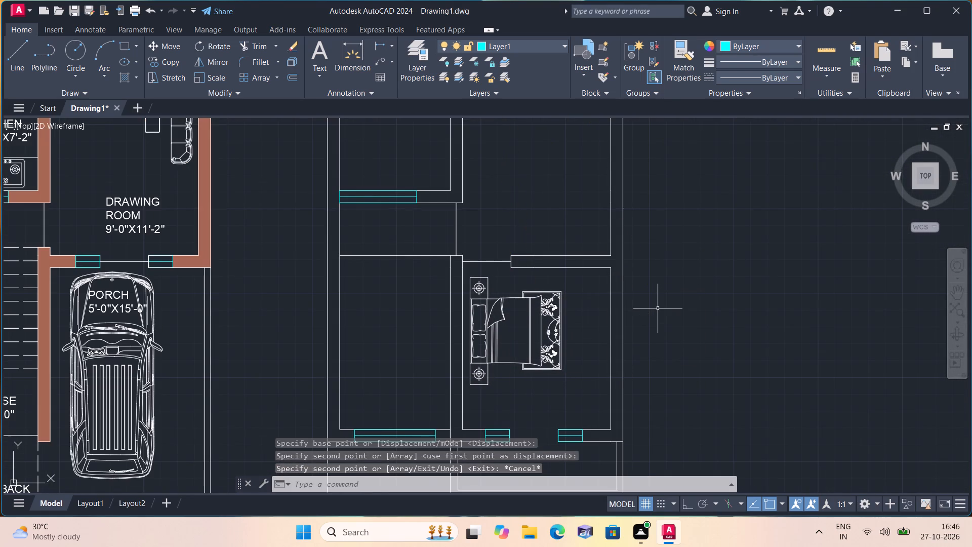
{"action": "scroll", "coordinate": [655, 312], "scroll_direction": "down", "scroll_amount": 1}
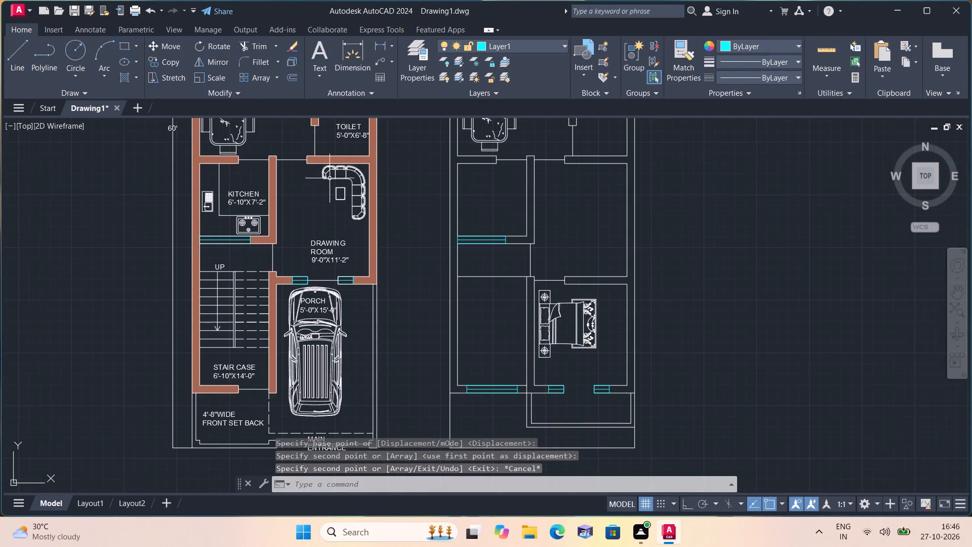
Copy the L-shaped sofa and its centre table from the finished drawing room into the second plan's drawing room, near its northeast corner.
{"action": "scroll", "coordinate": [331, 174], "scroll_direction": "up", "scroll_amount": 1}
{"action": "middle_click_drag", "start_coordinate": [344, 185], "coordinate": [409, 268]}
{"action": "scroll", "coordinate": [410, 270], "scroll_direction": "up", "scroll_amount": 1}
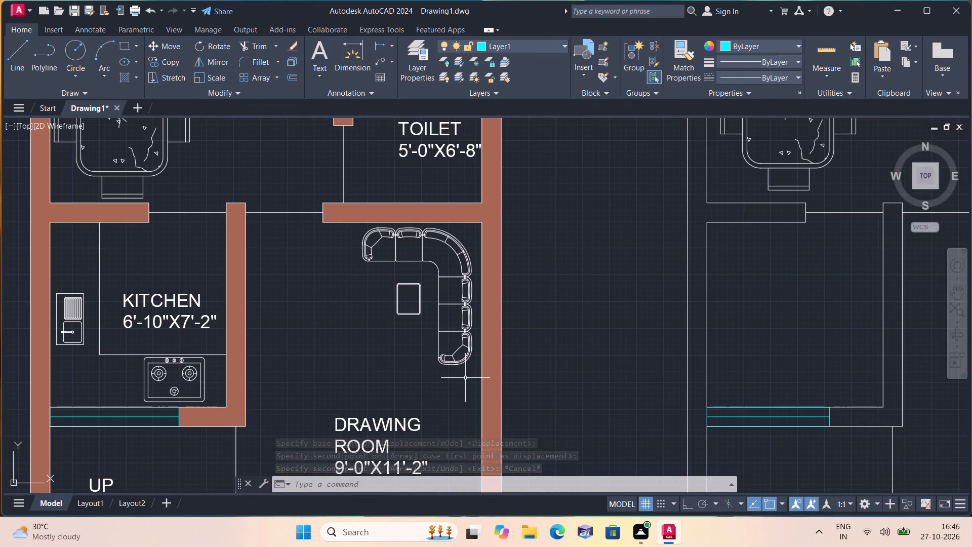
{"action": "left_click", "coordinate": [465, 378]}
{"action": "left_click", "coordinate": [352, 233]}
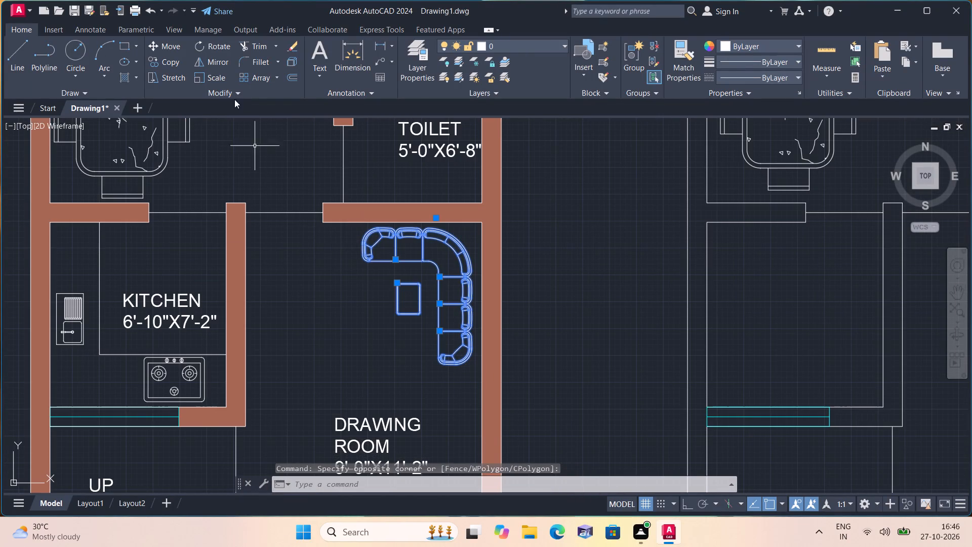
{"action": "left_click", "coordinate": [165, 60]}
{"action": "left_click", "coordinate": [410, 298]}
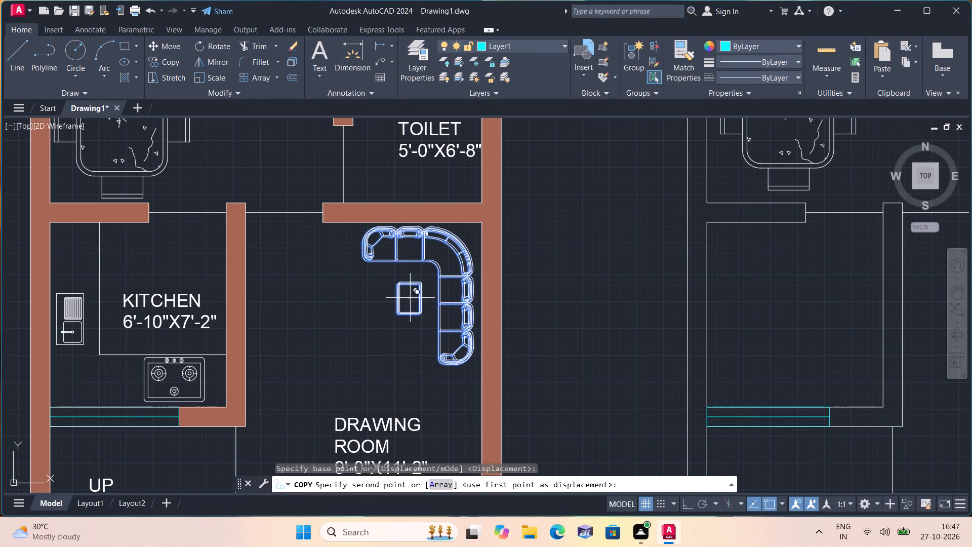
{"action": "middle_click_drag", "start_coordinate": [430, 279], "coordinate": [339, 310]}
{"action": "scroll", "coordinate": [418, 284], "scroll_direction": "down", "scroll_amount": 1}
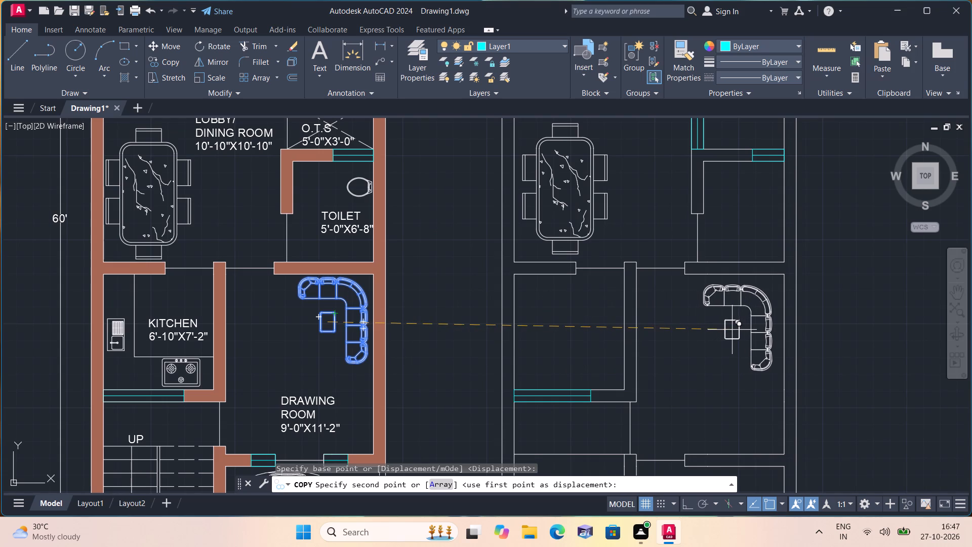
{"action": "left_click", "coordinate": [735, 328]}
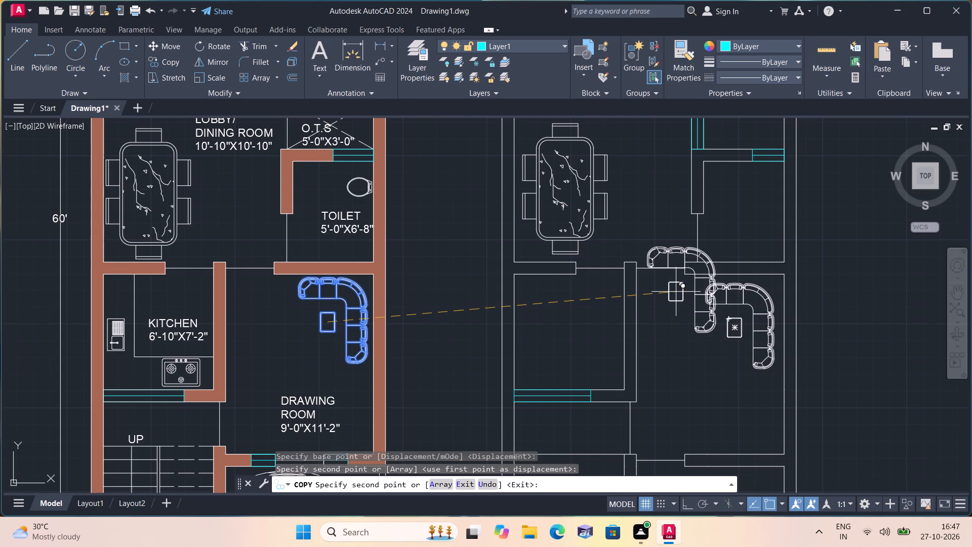
{"action": "key", "text": "Escape"}
Copy the toilet seat from the finished toilet off the lobby to the matching toilet in the second plan, beside its east wall.
{"action": "scroll", "coordinate": [677, 301], "scroll_direction": "down", "scroll_amount": 2}
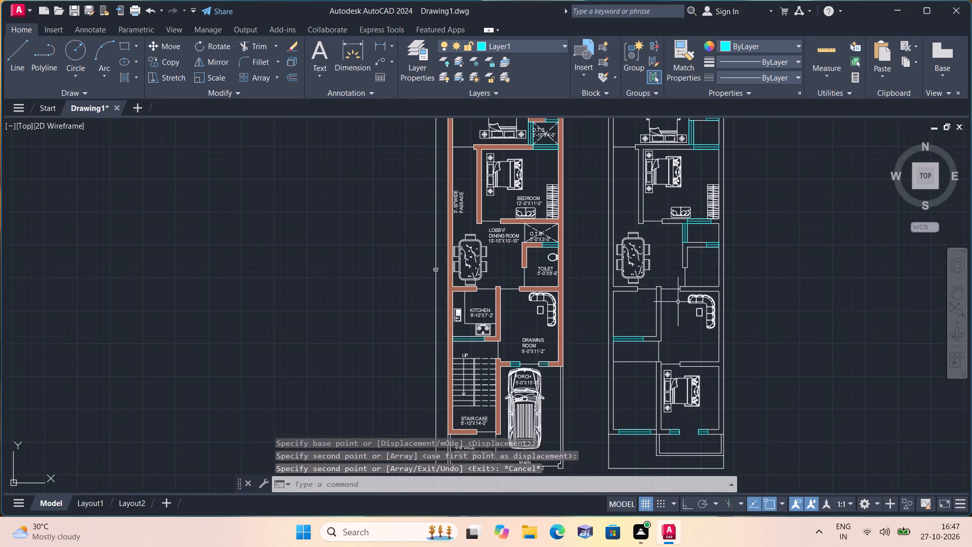
{"action": "scroll", "coordinate": [535, 272], "scroll_direction": "up", "scroll_amount": 3}
{"action": "scroll", "coordinate": [580, 223], "scroll_direction": "up", "scroll_amount": 2}
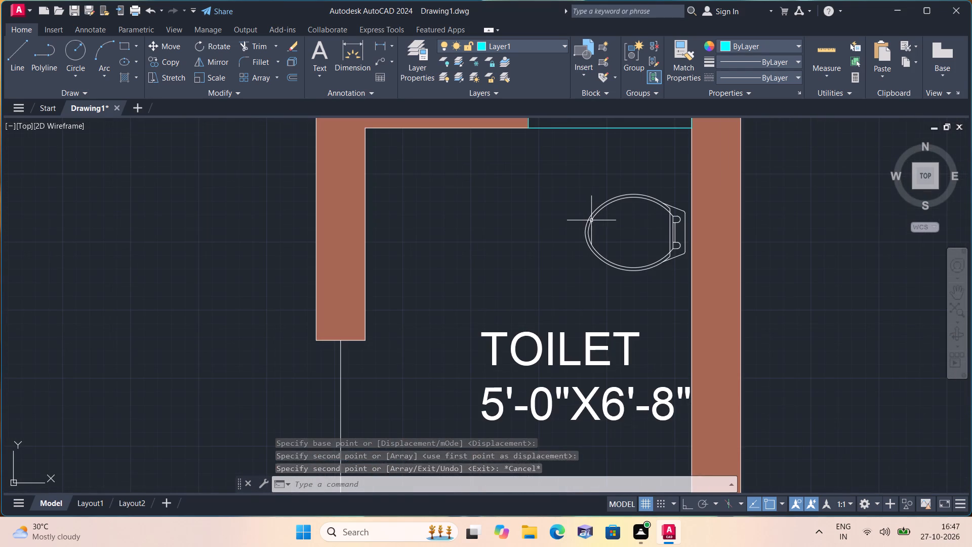
{"action": "left_click", "coordinate": [680, 270]}
{"action": "left_click", "coordinate": [641, 194]}
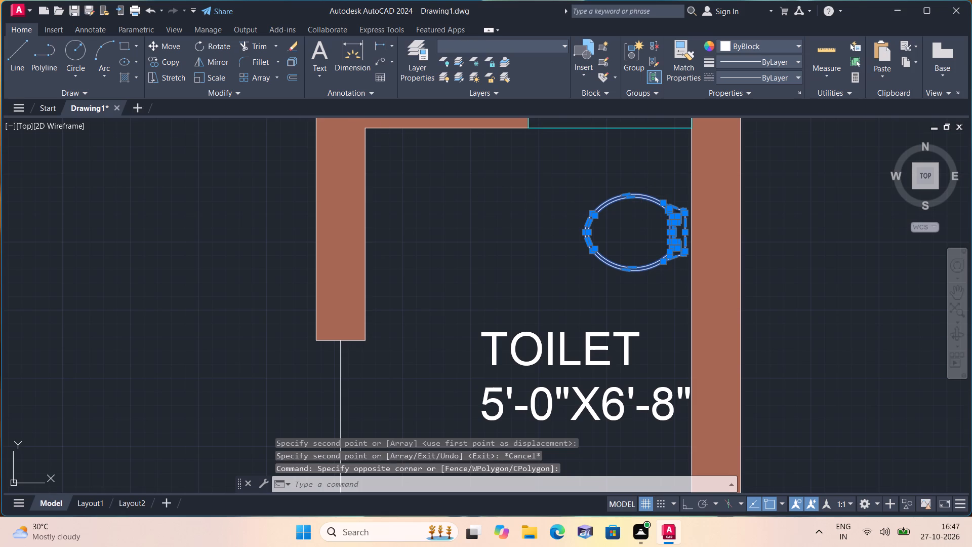
{"action": "left_click", "coordinate": [164, 58]}
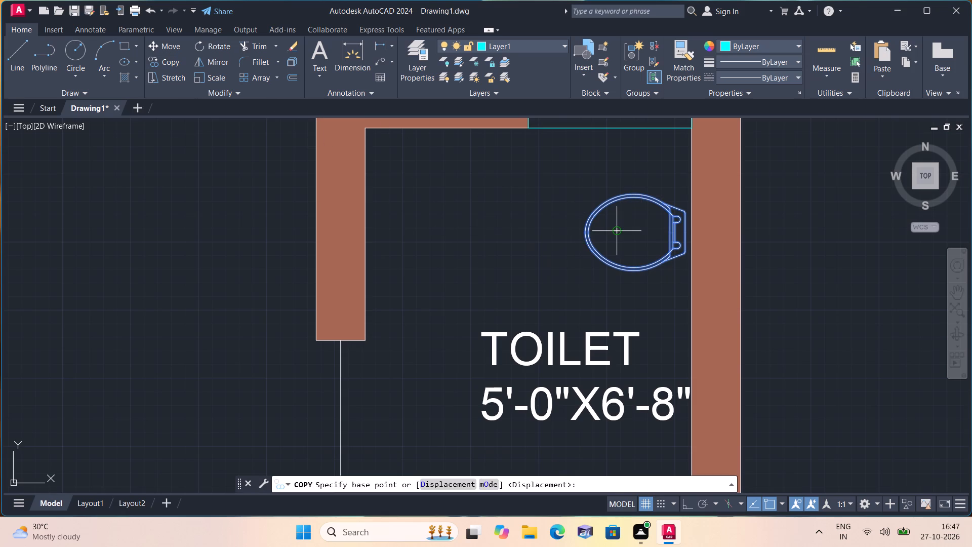
{"action": "left_click", "coordinate": [617, 231]}
{"action": "scroll", "coordinate": [721, 307], "scroll_direction": "down", "scroll_amount": 1}
{"action": "middle_click_drag", "start_coordinate": [752, 314], "coordinate": [519, 275]}
{"action": "scroll", "coordinate": [752, 314], "scroll_direction": "down", "scroll_amount": 2}
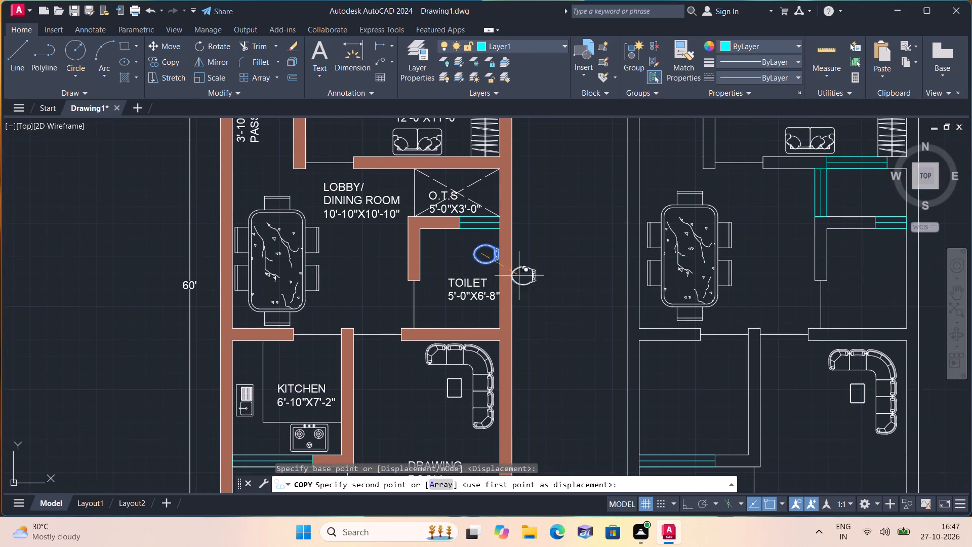
{"action": "scroll", "coordinate": [785, 379], "scroll_direction": "down", "scroll_amount": 1}
{"action": "scroll", "coordinate": [841, 323], "scroll_direction": "up", "scroll_amount": 1}
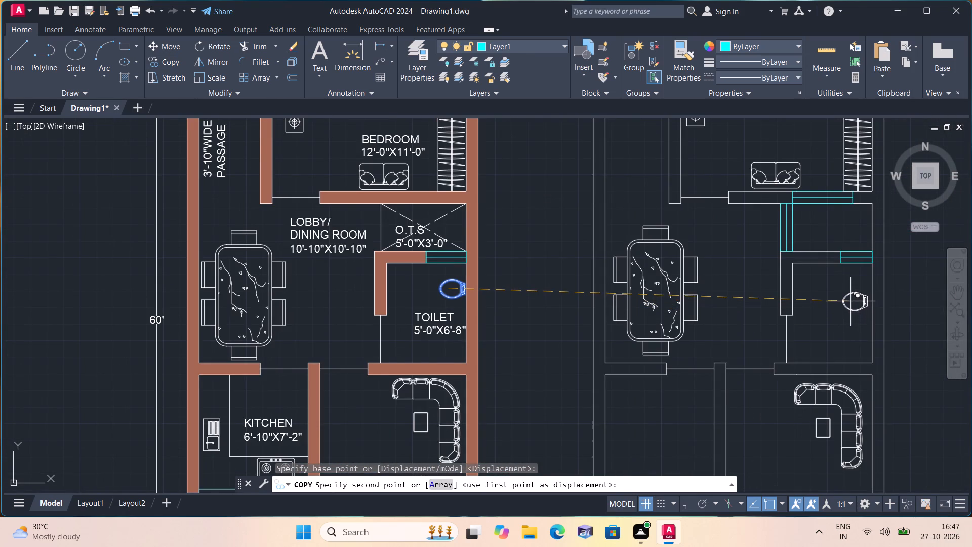
{"action": "scroll", "coordinate": [850, 301], "scroll_direction": "up", "scroll_amount": 1}
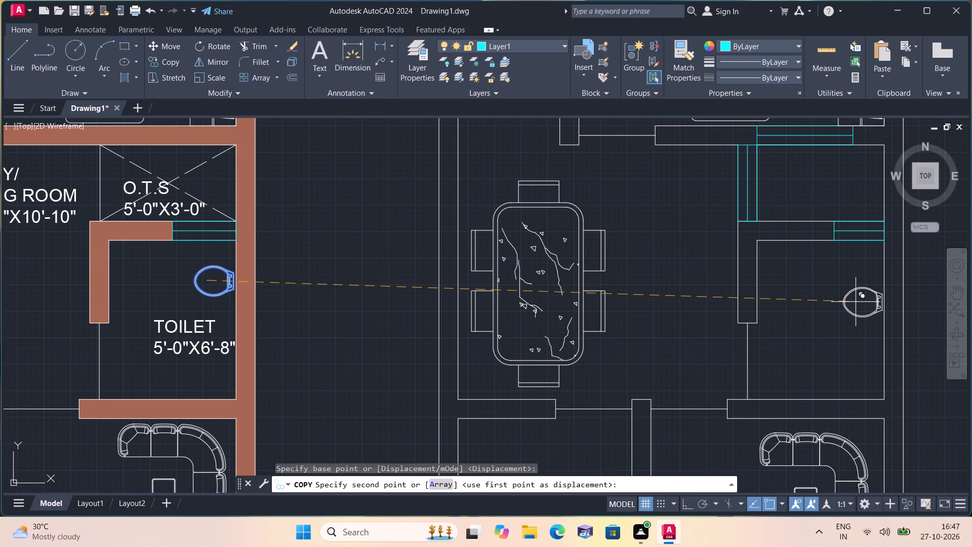
{"action": "left_click", "coordinate": [856, 302]}
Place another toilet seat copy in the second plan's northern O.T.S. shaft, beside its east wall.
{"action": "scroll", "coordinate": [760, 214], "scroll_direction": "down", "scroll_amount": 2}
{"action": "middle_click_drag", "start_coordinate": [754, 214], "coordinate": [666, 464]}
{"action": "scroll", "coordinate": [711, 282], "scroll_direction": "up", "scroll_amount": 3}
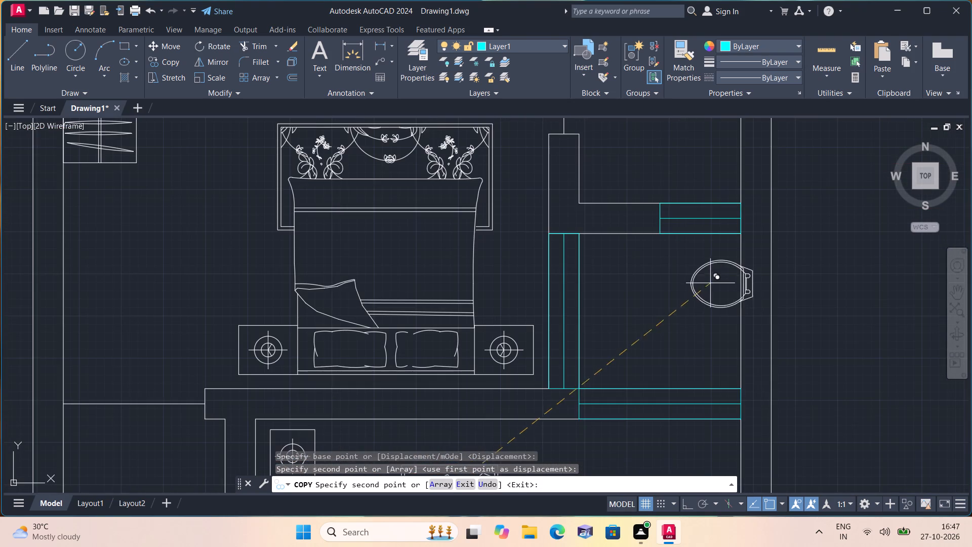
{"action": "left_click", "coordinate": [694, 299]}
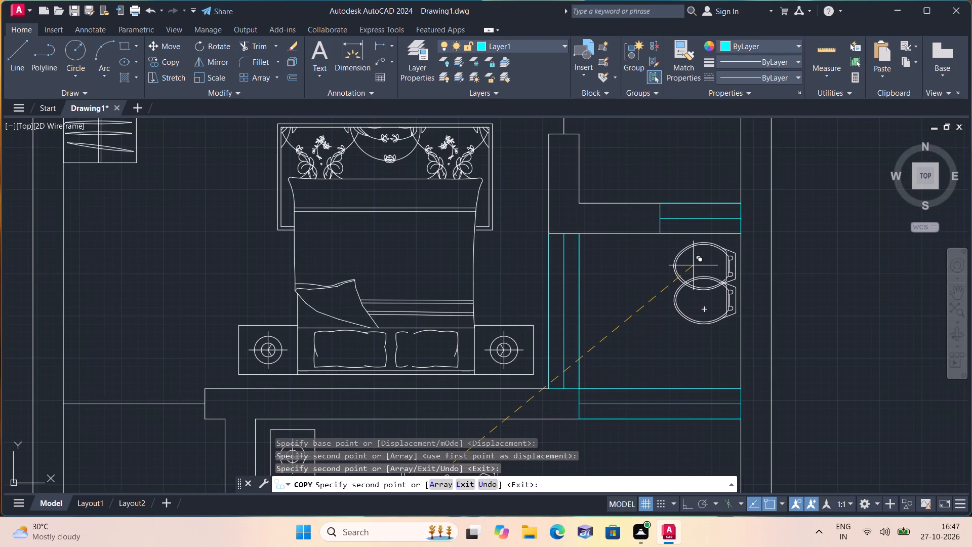
Place another toilet seat copy in the second plan's northeast toilet, beside its east wall.
{"action": "scroll", "coordinate": [693, 265], "scroll_direction": "down", "scroll_amount": 1}
{"action": "middle_click_drag", "start_coordinate": [679, 185], "coordinate": [686, 301]}
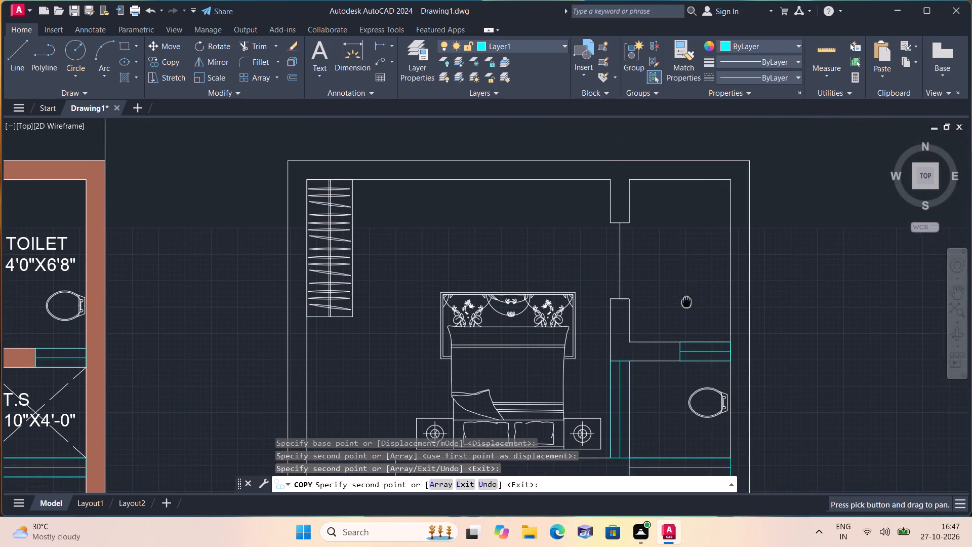
{"action": "left_click", "coordinate": [701, 244]}
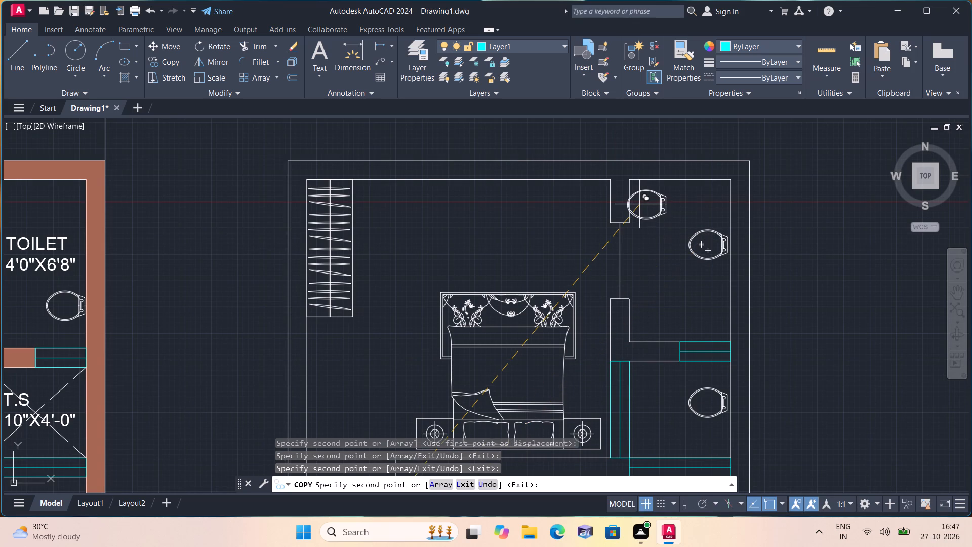
{"action": "key", "text": "Escape"}
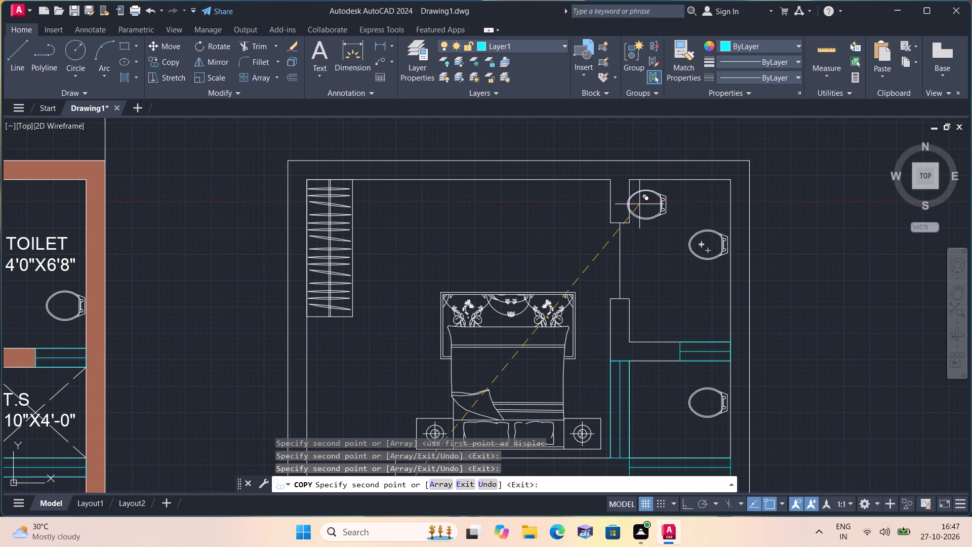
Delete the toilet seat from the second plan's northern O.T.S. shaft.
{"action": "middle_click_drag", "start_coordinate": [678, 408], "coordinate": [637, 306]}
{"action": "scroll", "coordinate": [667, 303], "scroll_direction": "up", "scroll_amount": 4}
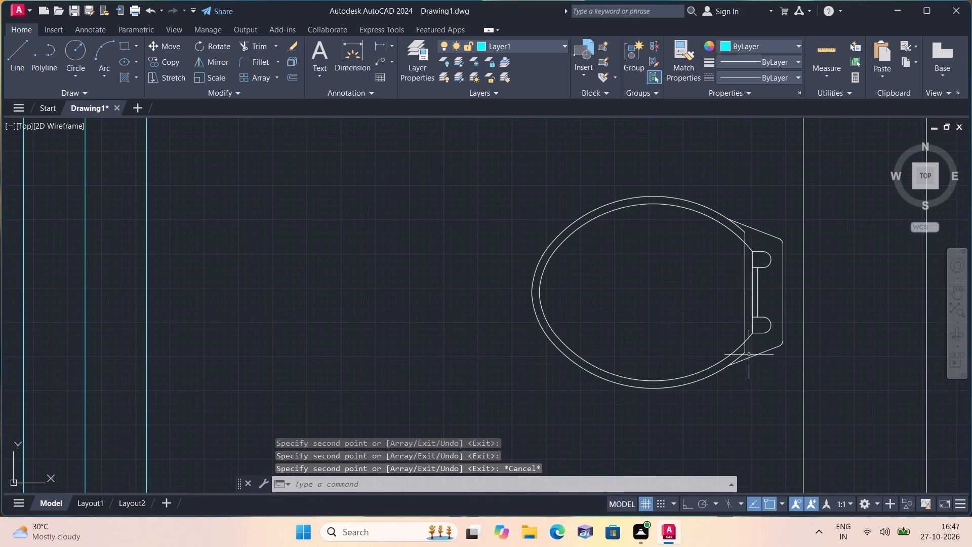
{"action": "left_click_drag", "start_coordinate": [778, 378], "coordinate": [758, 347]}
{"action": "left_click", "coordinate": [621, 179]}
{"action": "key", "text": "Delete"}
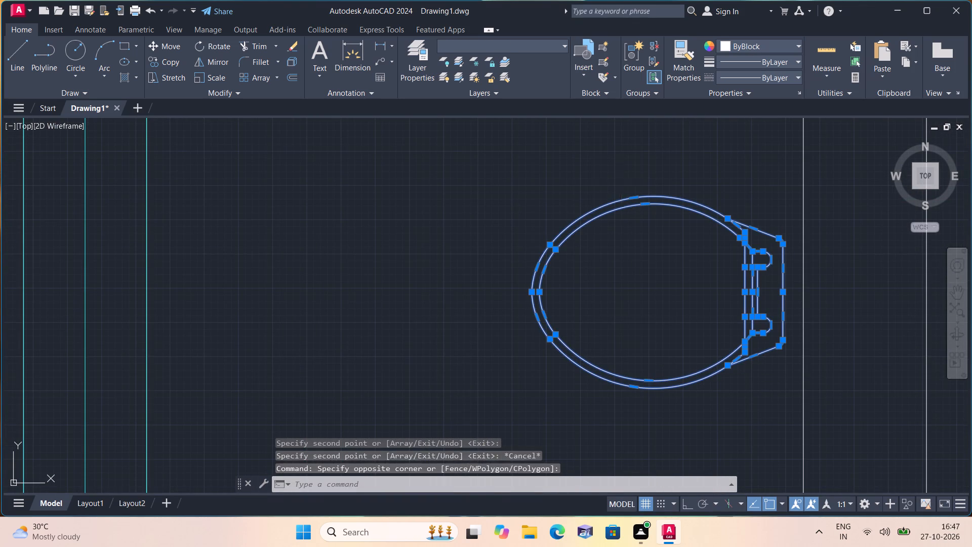
Copy the complete gas stove from the finished kitchen into the second plan's kitchen, just north of its south wall near the southeast corner.
{"action": "scroll", "coordinate": [772, 283], "scroll_direction": "down", "scroll_amount": 2}
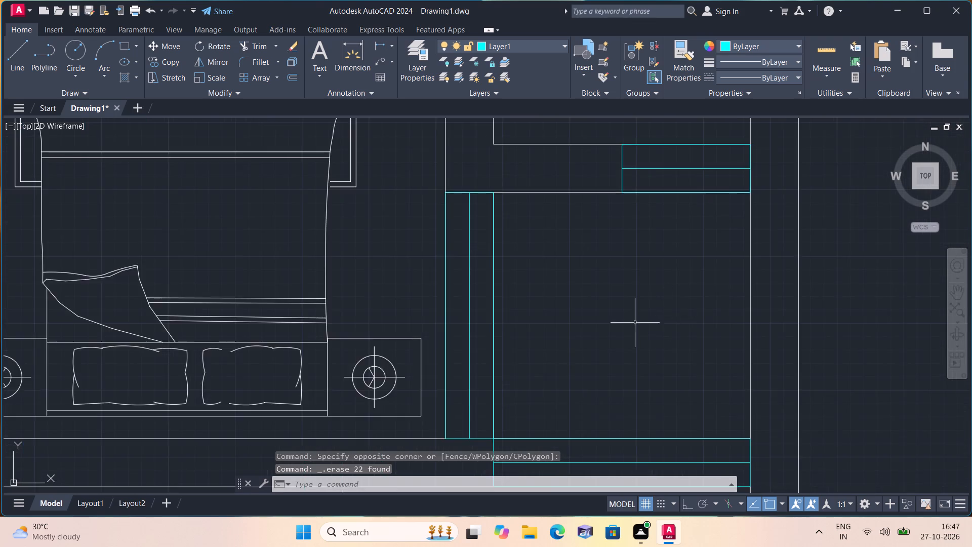
{"action": "scroll", "coordinate": [634, 323], "scroll_direction": "down", "scroll_amount": 2}
{"action": "middle_click_drag", "start_coordinate": [613, 367], "coordinate": [634, 242]}
{"action": "scroll", "coordinate": [630, 258], "scroll_direction": "down", "scroll_amount": 1}
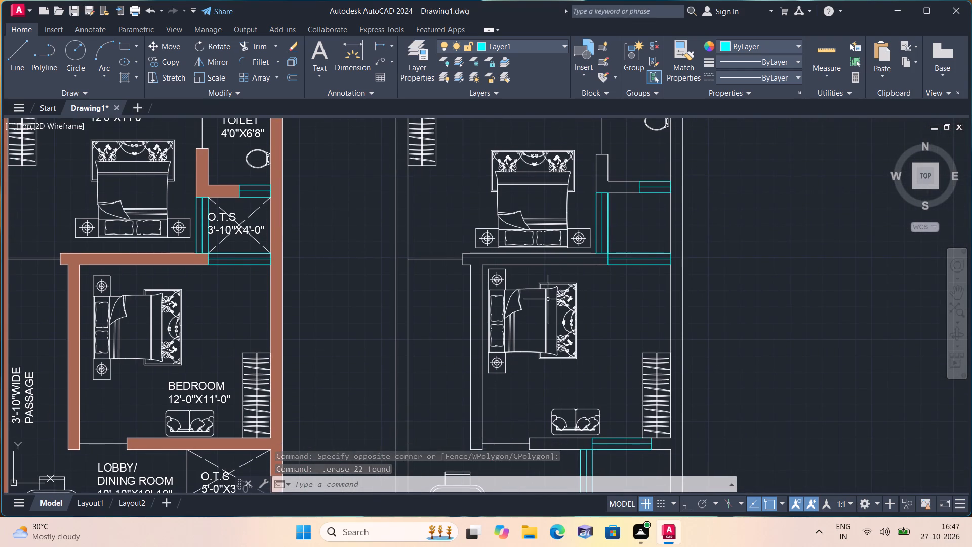
{"action": "middle_click_drag", "start_coordinate": [43, 374], "coordinate": [318, 229]}
{"action": "scroll", "coordinate": [46, 374], "scroll_direction": "down", "scroll_amount": 1}
{"action": "middle_click_drag", "start_coordinate": [314, 407], "coordinate": [309, 334]}
{"action": "scroll", "coordinate": [345, 367], "scroll_direction": "up", "scroll_amount": 4}
{"action": "left_click_drag", "start_coordinate": [383, 449], "coordinate": [375, 428]}
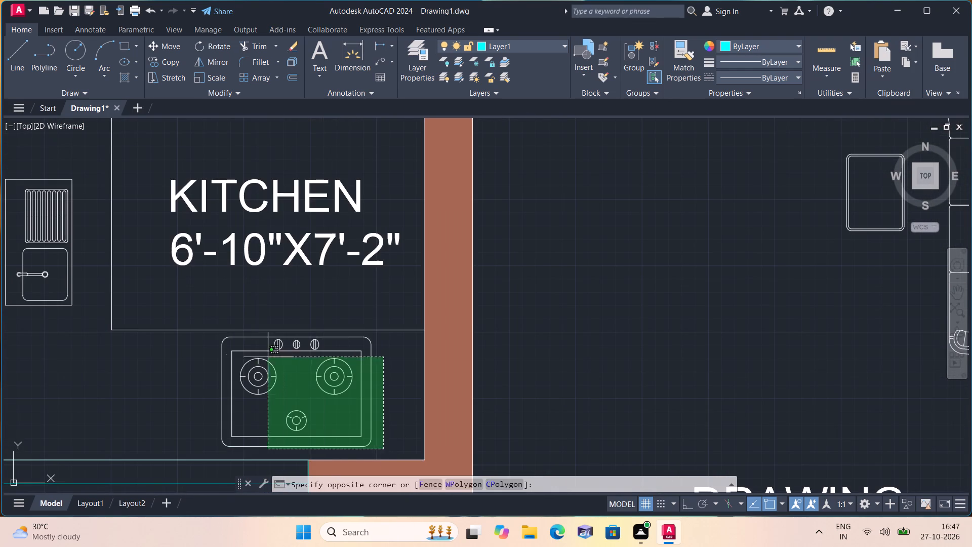
{"action": "left_click", "coordinate": [202, 338]}
{"action": "scroll", "coordinate": [291, 356], "scroll_direction": "up", "scroll_amount": 1}
{"action": "middle_click_drag", "start_coordinate": [291, 356], "coordinate": [289, 332]}
{"action": "scroll", "coordinate": [357, 336], "scroll_direction": "up", "scroll_amount": 1}
{"action": "left_click", "coordinate": [470, 340]}
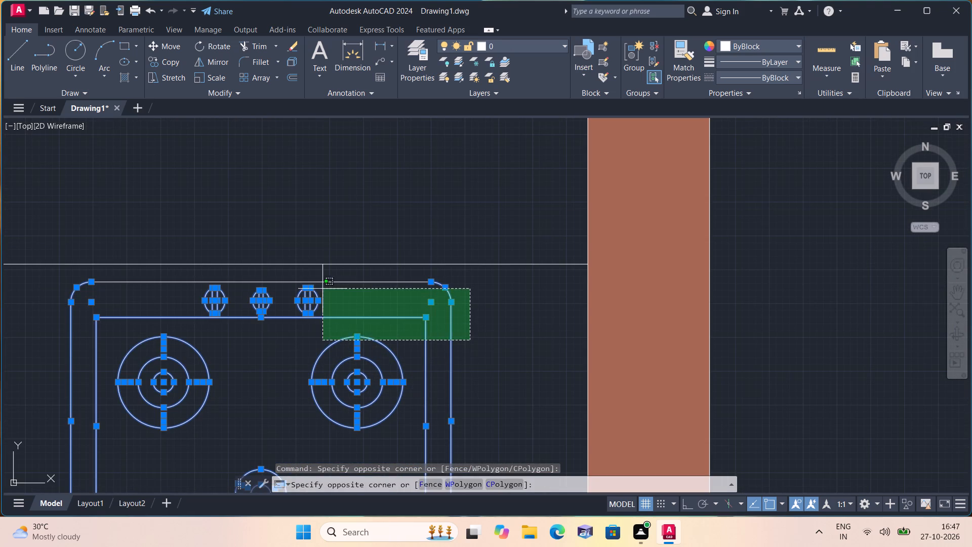
{"action": "left_click", "coordinate": [311, 281]}
{"action": "scroll", "coordinate": [311, 284], "scroll_direction": "down", "scroll_amount": 2}
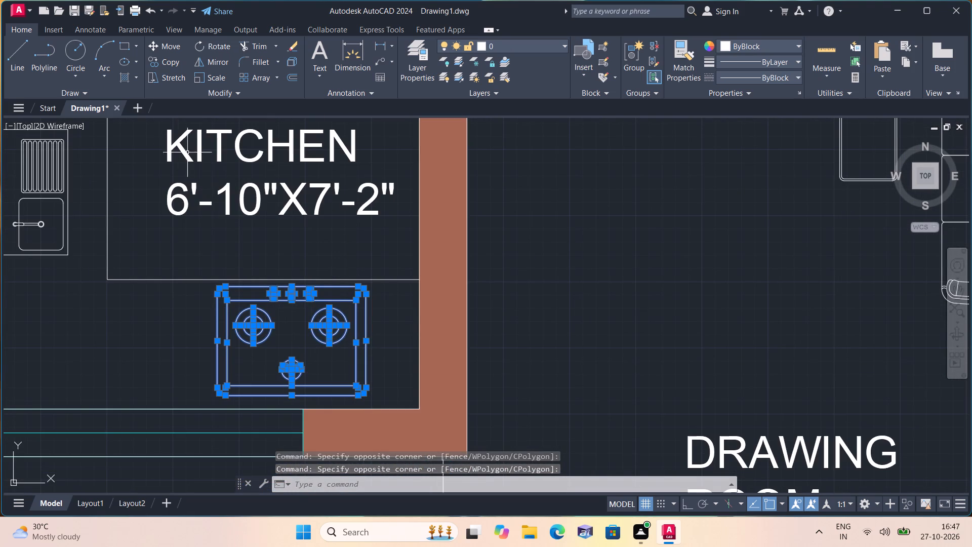
{"action": "left_click_drag", "start_coordinate": [168, 56], "coordinate": [169, 64]}
{"action": "left_click", "coordinate": [279, 342]}
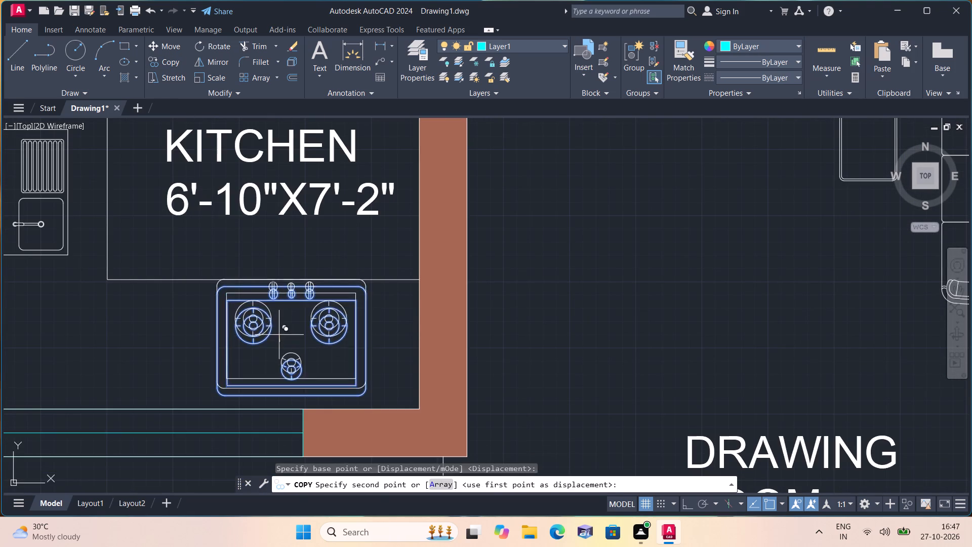
{"action": "scroll", "coordinate": [282, 334], "scroll_direction": "down", "scroll_amount": 5}
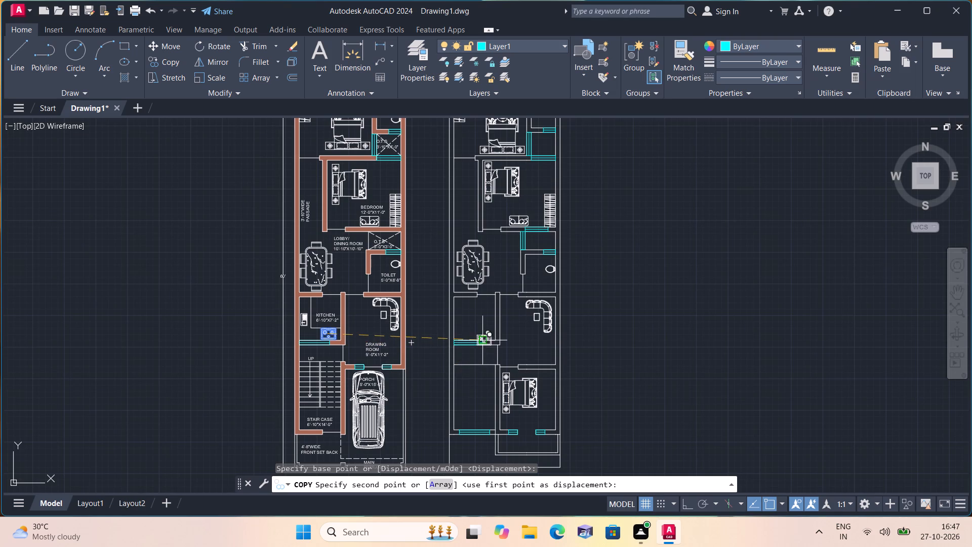
{"action": "scroll", "coordinate": [485, 329], "scroll_direction": "up", "scroll_amount": 3}
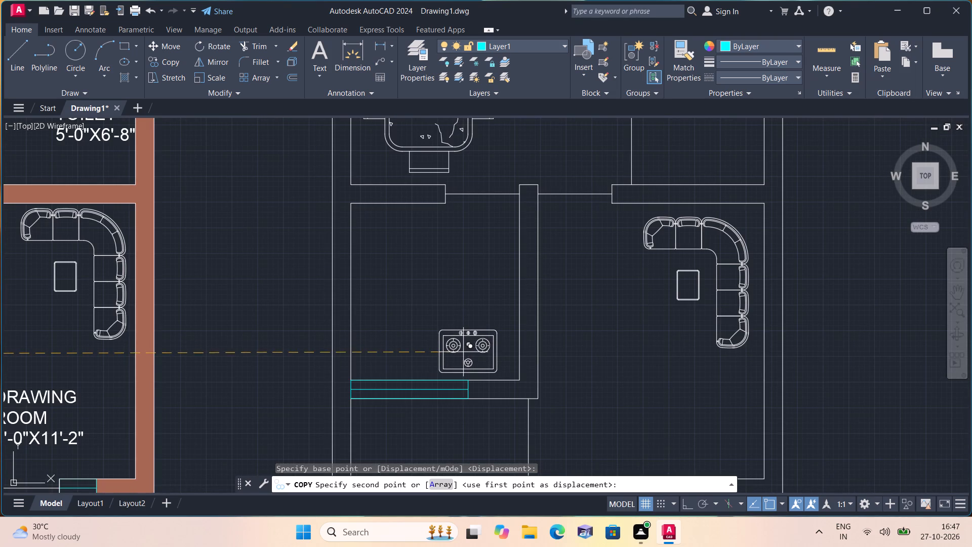
{"action": "left_click", "coordinate": [466, 357]}
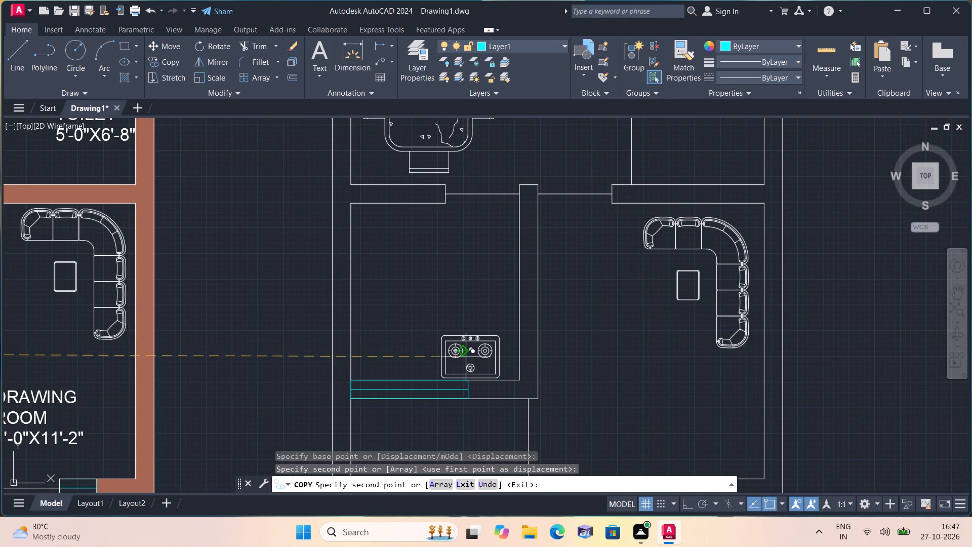
{"action": "key", "text": "Escape"}
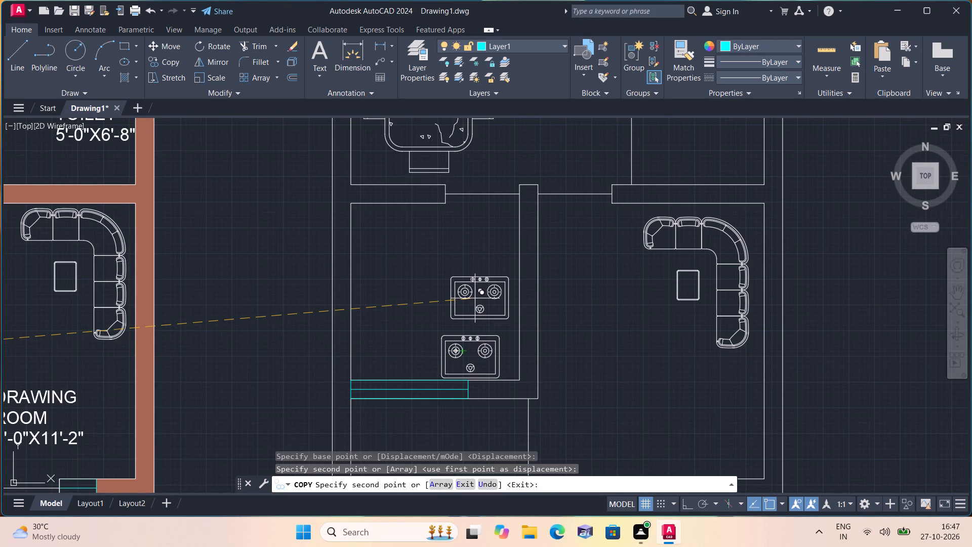
Copy the sink with drainboard from the finished kitchen into the second plan's kitchen, beside its west wall.
{"action": "scroll", "coordinate": [475, 303], "scroll_direction": "down", "scroll_amount": 3}
{"action": "scroll", "coordinate": [281, 307], "scroll_direction": "up", "scroll_amount": 1}
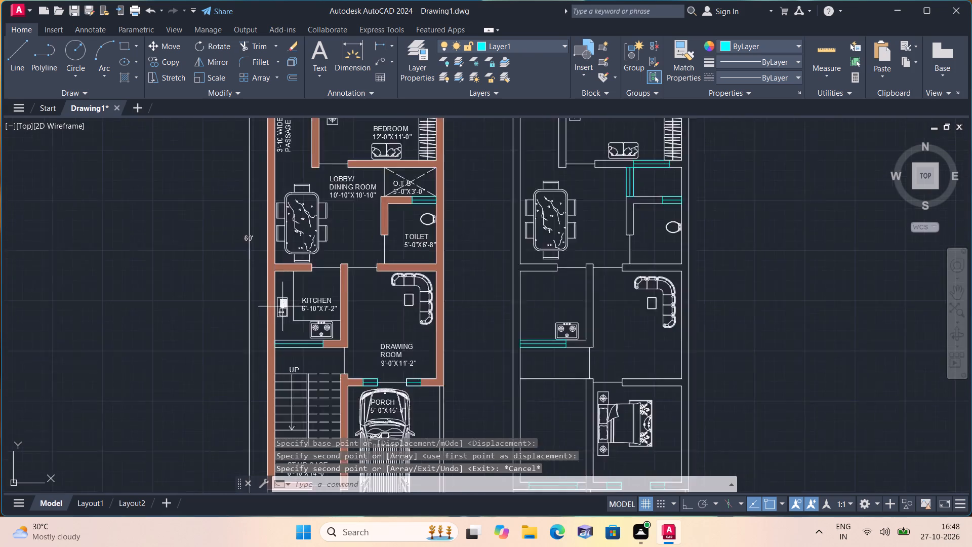
{"action": "scroll", "coordinate": [284, 306], "scroll_direction": "up", "scroll_amount": 3}
{"action": "left_click", "coordinate": [293, 382]}
{"action": "scroll", "coordinate": [254, 286], "scroll_direction": "up", "scroll_amount": 2}
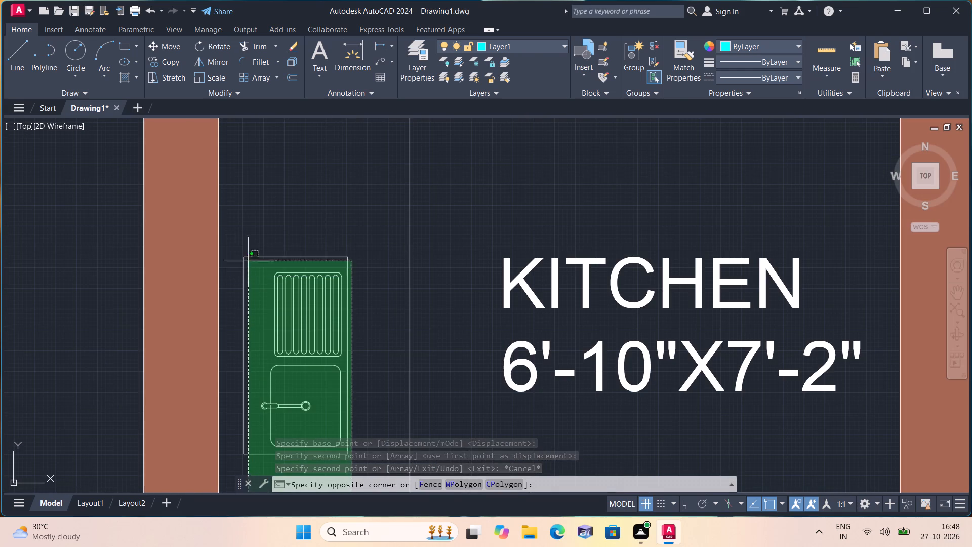
{"action": "left_click", "coordinate": [242, 239]}
{"action": "left_click", "coordinate": [170, 58]}
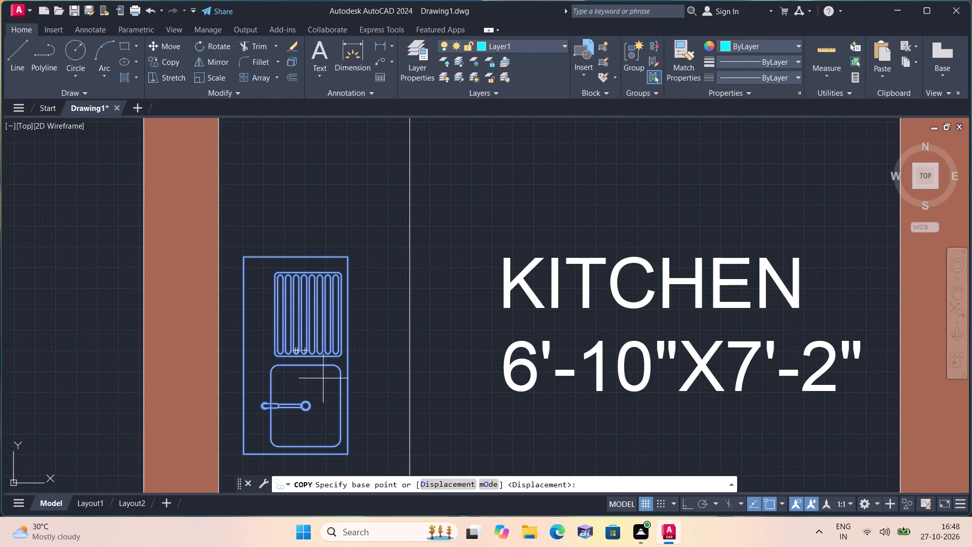
{"action": "left_click", "coordinate": [310, 366]}
{"action": "scroll", "coordinate": [386, 336], "scroll_direction": "down", "scroll_amount": 4}
{"action": "middle_click_drag", "start_coordinate": [654, 349], "coordinate": [478, 364]}
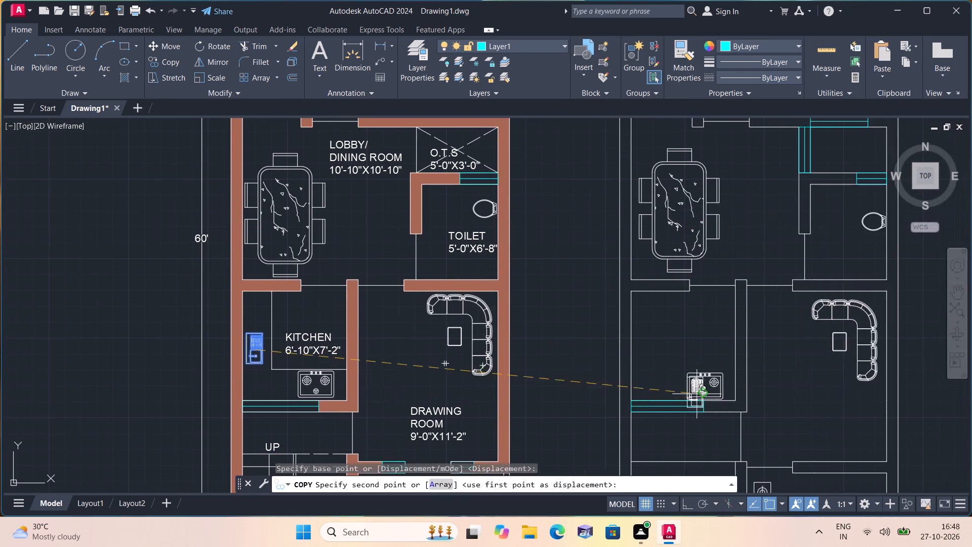
{"action": "scroll", "coordinate": [676, 355], "scroll_direction": "up", "scroll_amount": 2}
{"action": "scroll", "coordinate": [605, 325], "scroll_direction": "up", "scroll_amount": 1}
{"action": "left_click", "coordinate": [583, 334]}
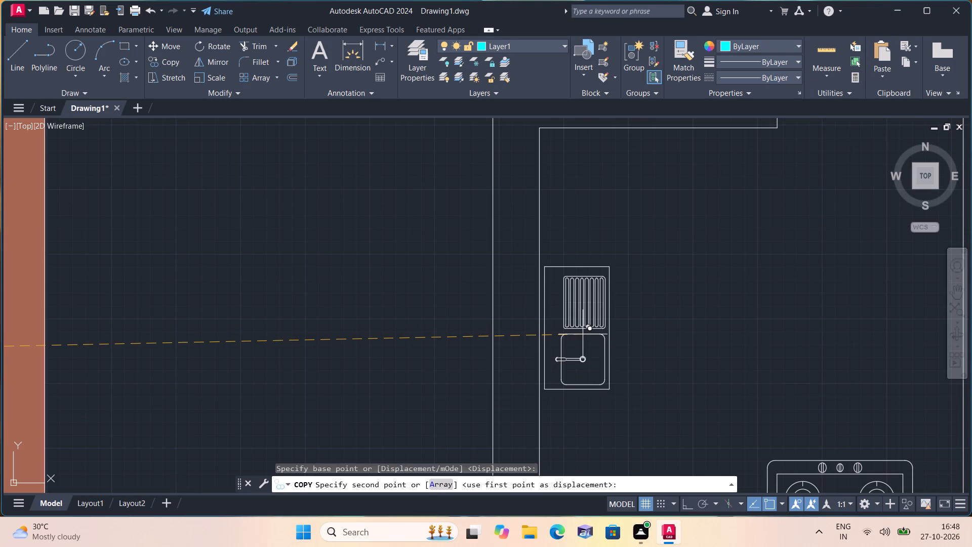
{"action": "key", "text": "Escape"}
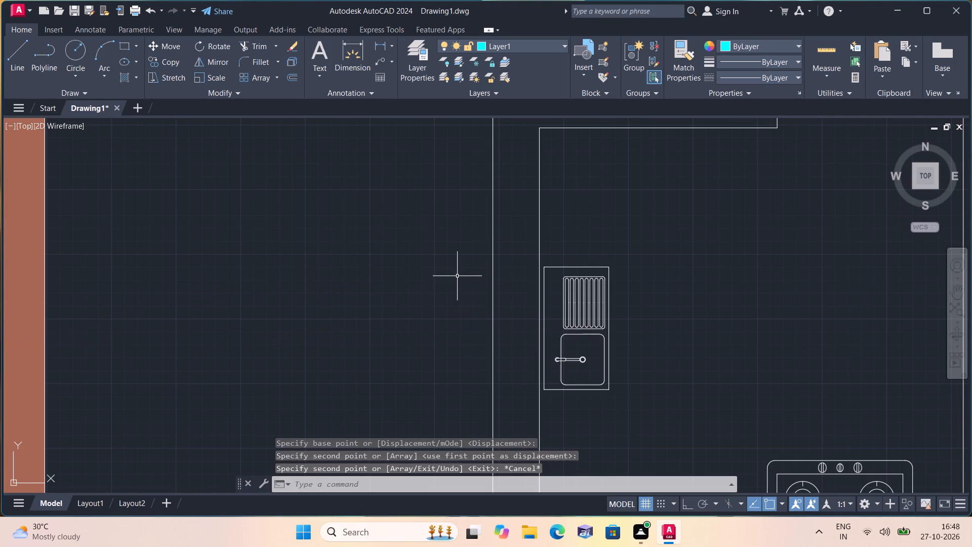
Copy the BEDROOM 12'0"X11'0" label from the finished plan's north bedroom into the second plan's north bedroom, just above the bed.
{"action": "scroll", "coordinate": [465, 281], "scroll_direction": "down", "scroll_amount": 1}
{"action": "scroll", "coordinate": [559, 332], "scroll_direction": "down", "scroll_amount": 1}
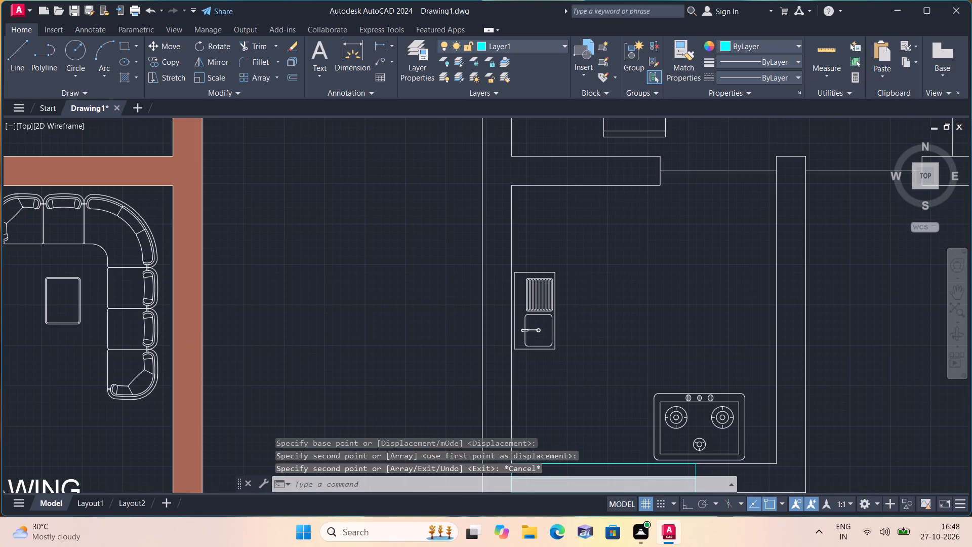
{"action": "middle_click_drag", "start_coordinate": [622, 354], "coordinate": [553, 476]}
{"action": "scroll", "coordinate": [619, 352], "scroll_direction": "down", "scroll_amount": 1}
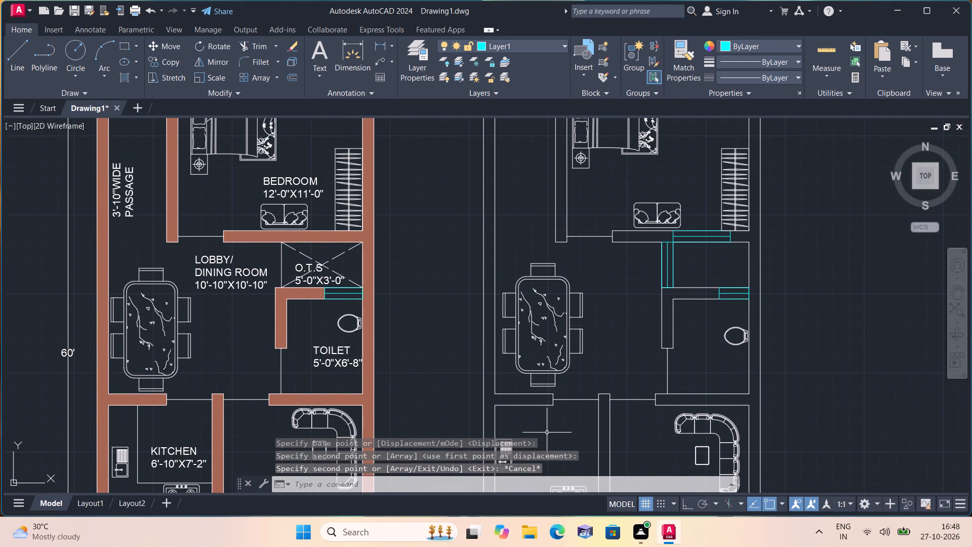
{"action": "scroll", "coordinate": [544, 415], "scroll_direction": "down", "scroll_amount": 1}
{"action": "middle_click_drag", "start_coordinate": [565, 334], "coordinate": [494, 422]}
{"action": "scroll", "coordinate": [563, 334], "scroll_direction": "down", "scroll_amount": 1}
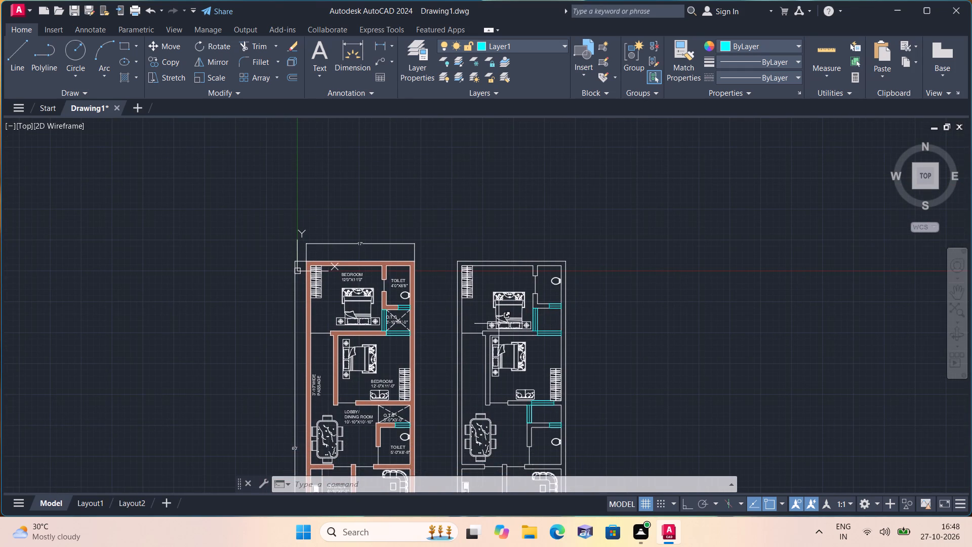
{"action": "scroll", "coordinate": [398, 289], "scroll_direction": "up", "scroll_amount": 2}
{"action": "left_click", "coordinate": [287, 254]}
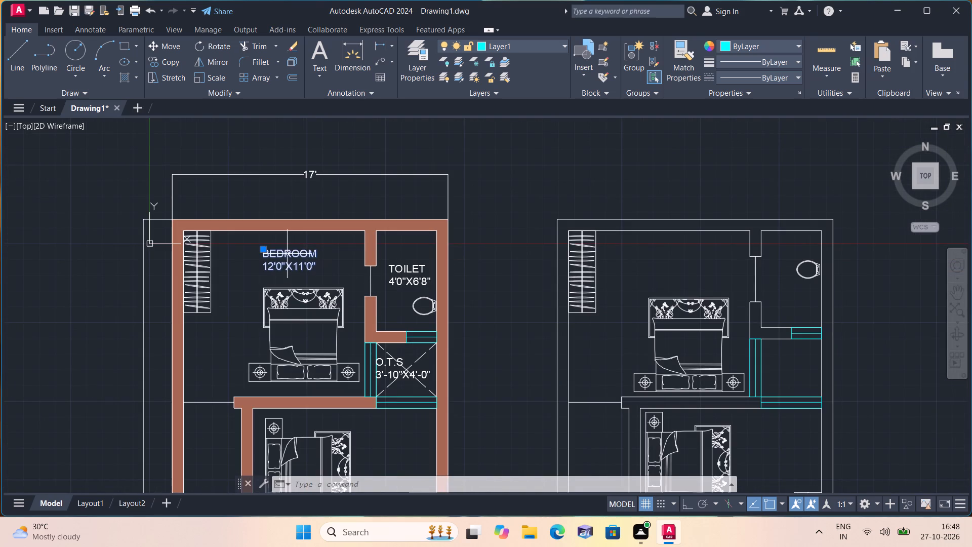
{"action": "left_click", "coordinate": [170, 57]}
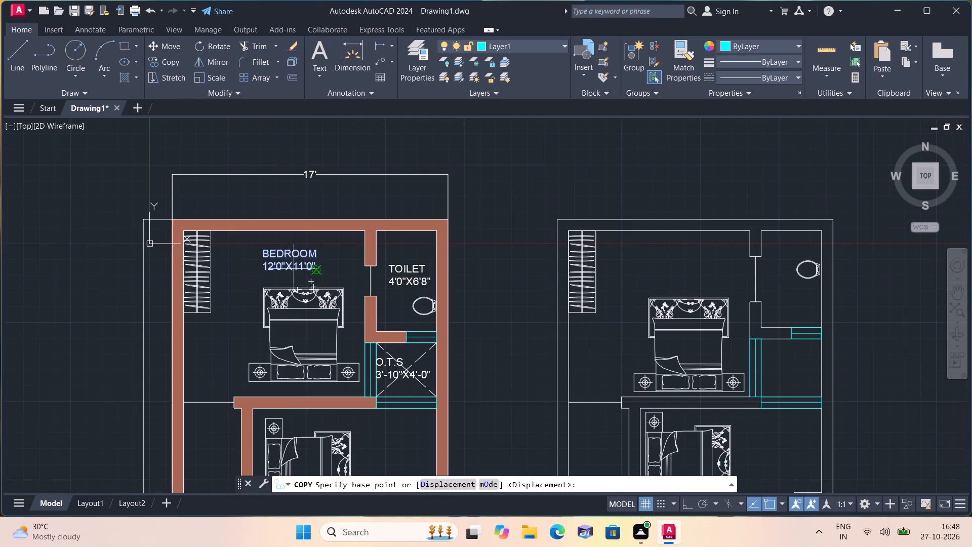
{"action": "left_click", "coordinate": [292, 268]}
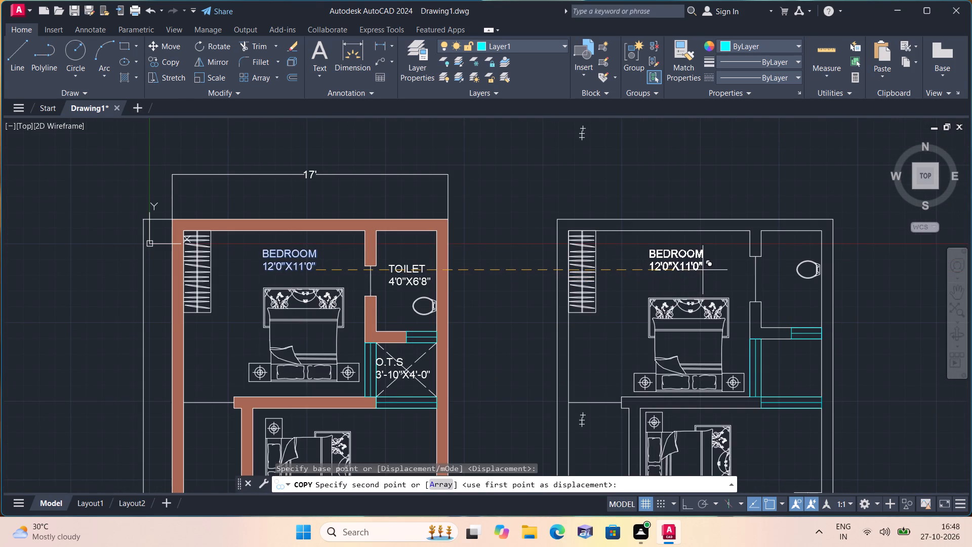
{"action": "left_click", "coordinate": [703, 269]}
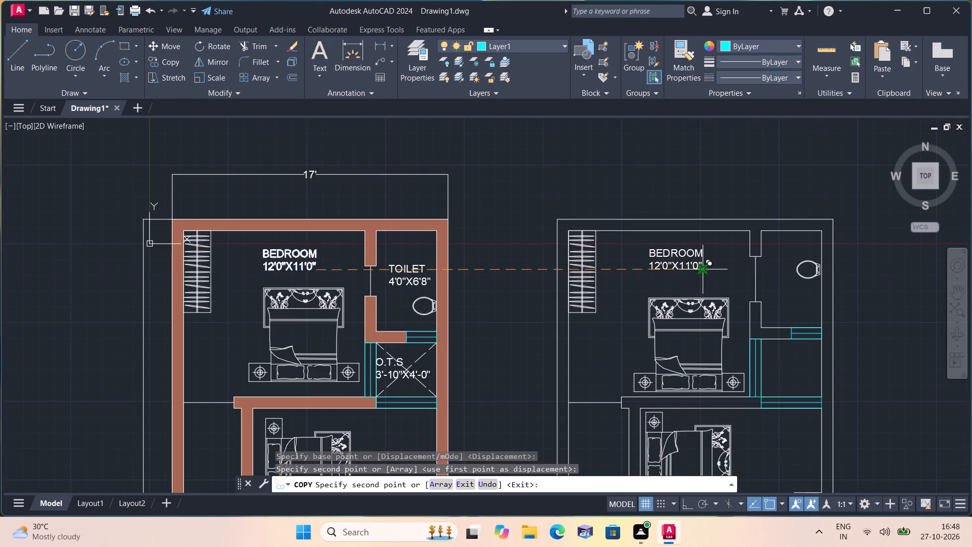
Place another copy of the BEDROOM 12'0"X11'0" label in the second plan's lower bedroom, just north of the two-seat sofa.
{"action": "middle_click_drag", "start_coordinate": [806, 448], "coordinate": [785, 409]}
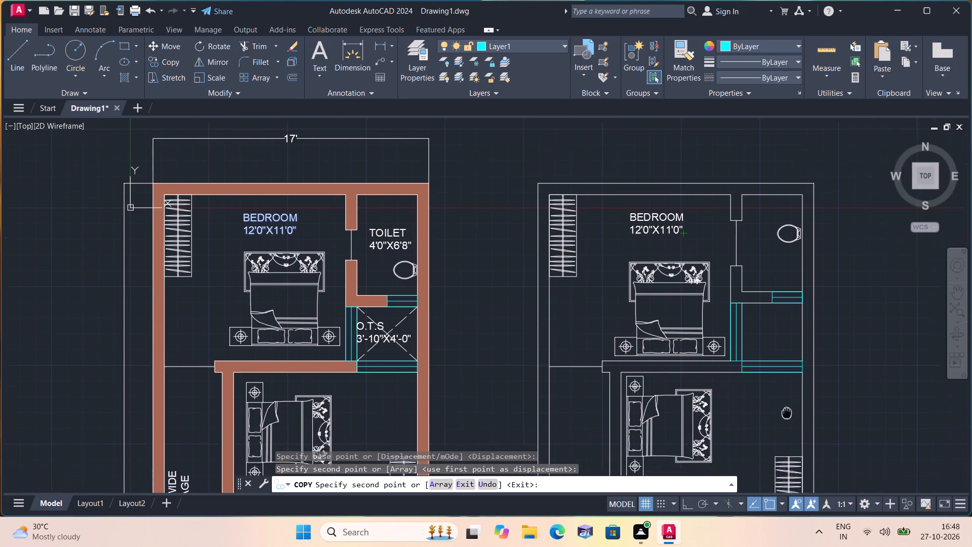
{"action": "middle_click_drag", "start_coordinate": [785, 409], "coordinate": [757, 356]}
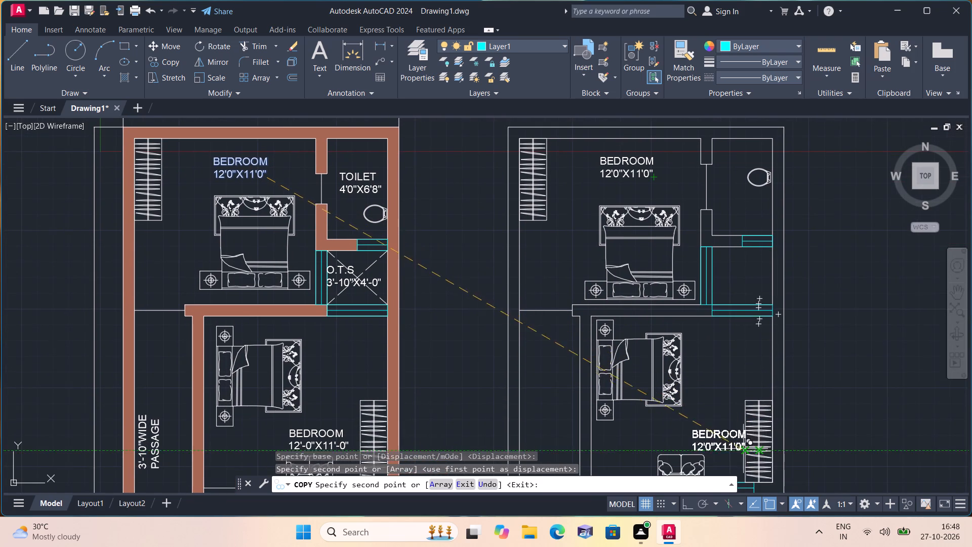
{"action": "scroll", "coordinate": [743, 448], "scroll_direction": "up", "scroll_amount": 1}
{"action": "left_click", "coordinate": [703, 433]}
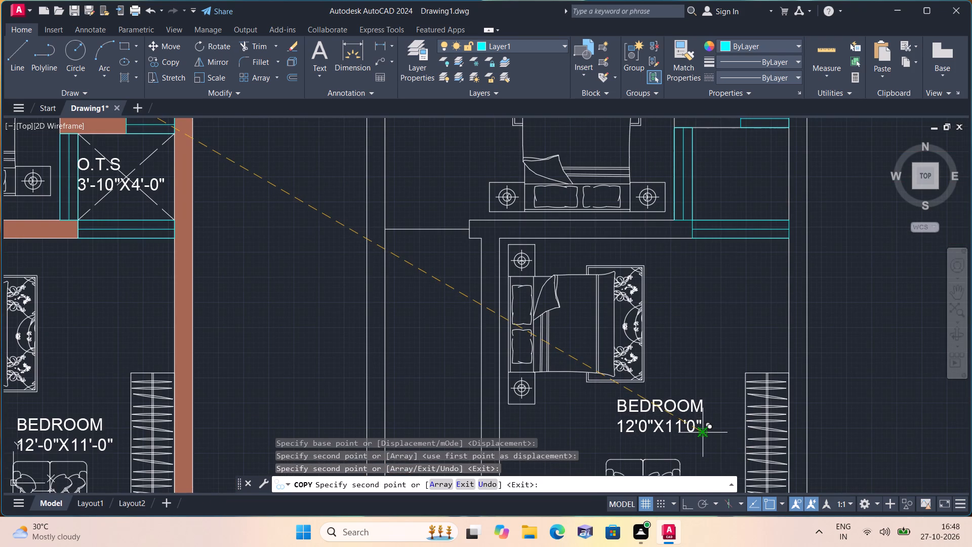
{"action": "key", "text": "Escape"}
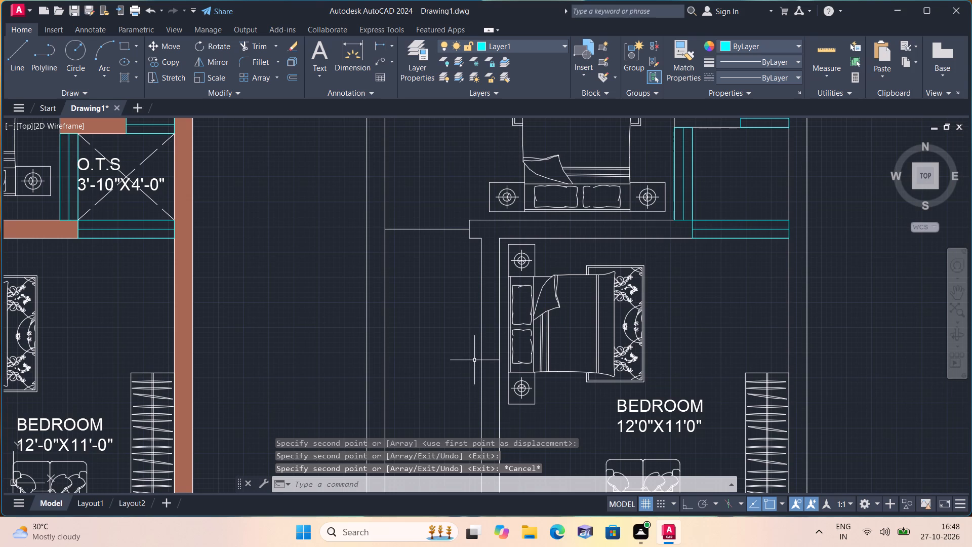
Copy the TOILET 4'0"X6'8" label from the finished plan into the second plan's northeast toilet, just south of the toilet seat.
{"action": "scroll", "coordinate": [477, 358], "scroll_direction": "down", "scroll_amount": 1}
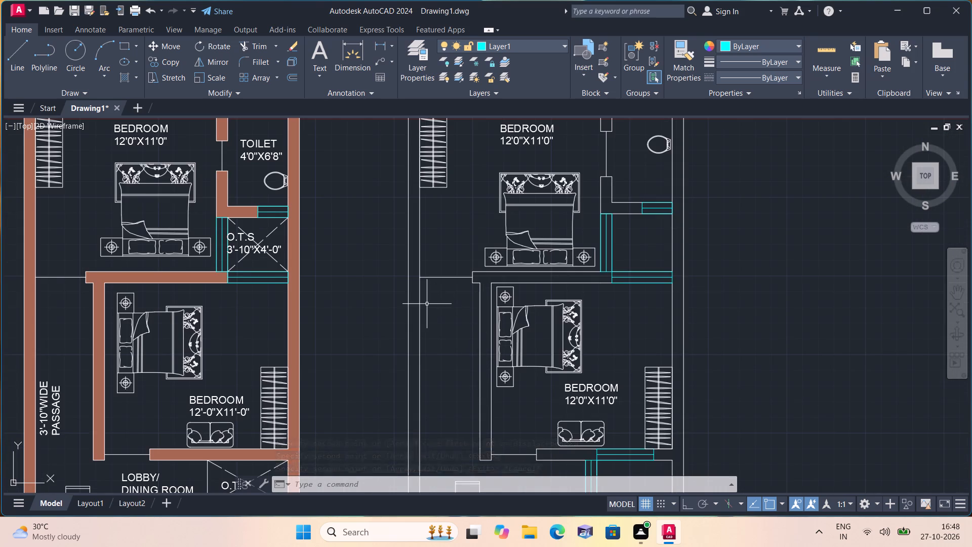
{"action": "middle_click_drag", "start_coordinate": [427, 302], "coordinate": [469, 361]}
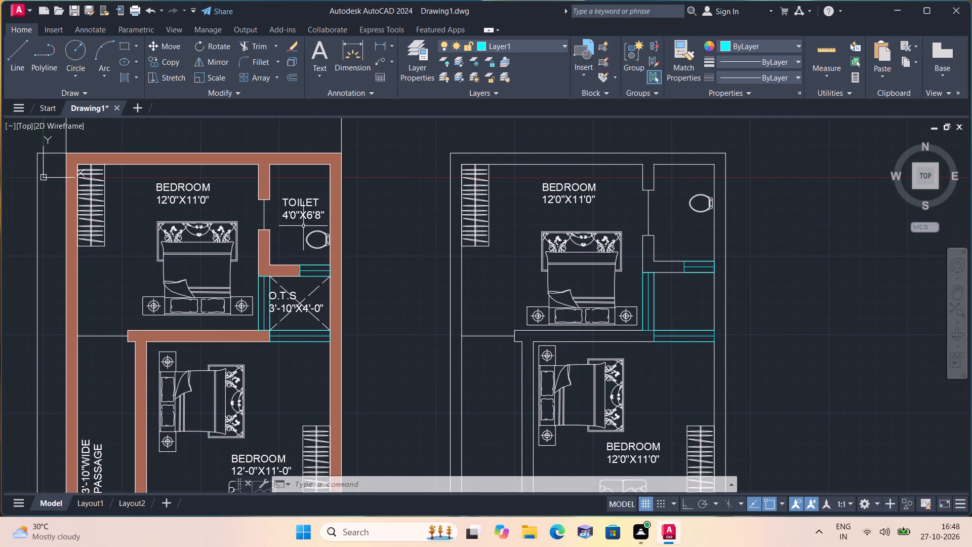
{"action": "left_click", "coordinate": [292, 201]}
{"action": "left_click", "coordinate": [168, 59]}
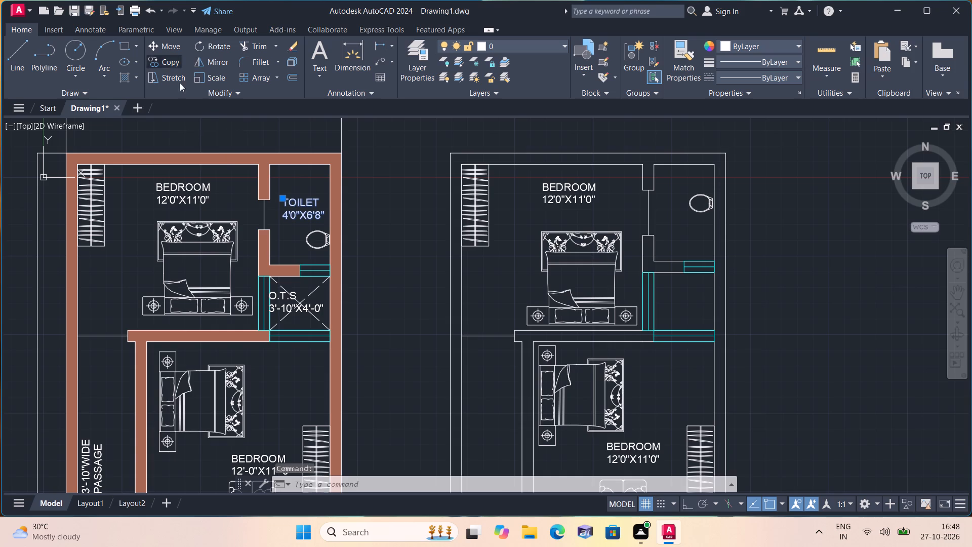
{"action": "left_click", "coordinate": [299, 212]}
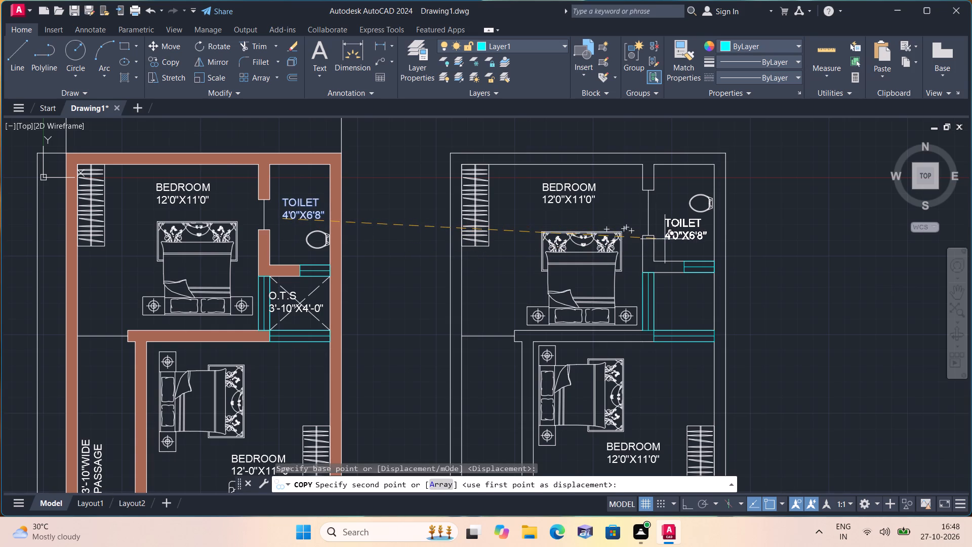
{"action": "left_click", "coordinate": [665, 239]}
{"action": "key", "text": "Escape"}
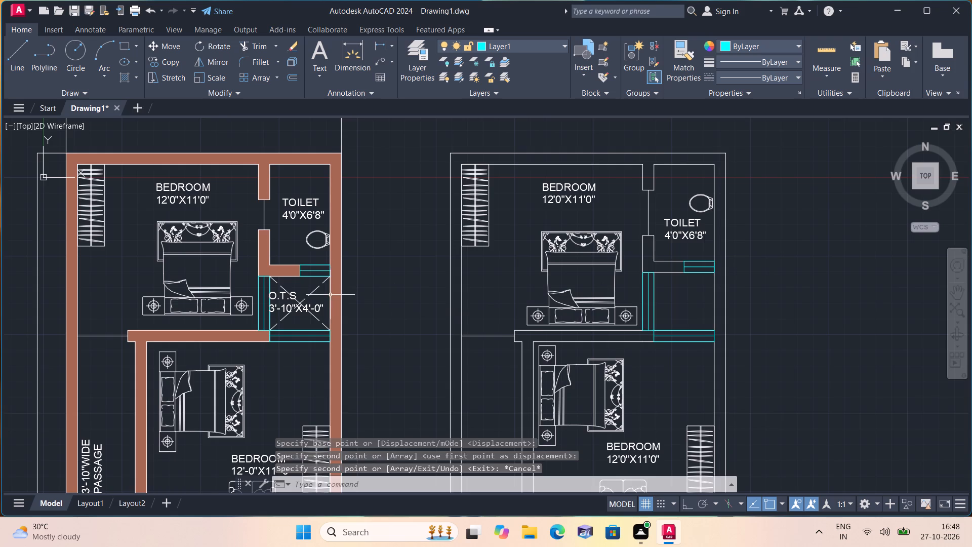
Copy the vertical 3'-10"WIDE PASSAGE label from the finished plan into the second plan's passage, west of the lower bedroom.
{"action": "middle_click_drag", "start_coordinate": [332, 296], "coordinate": [416, 209]}
{"action": "scroll", "coordinate": [423, 204], "scroll_direction": "down", "scroll_amount": 1}
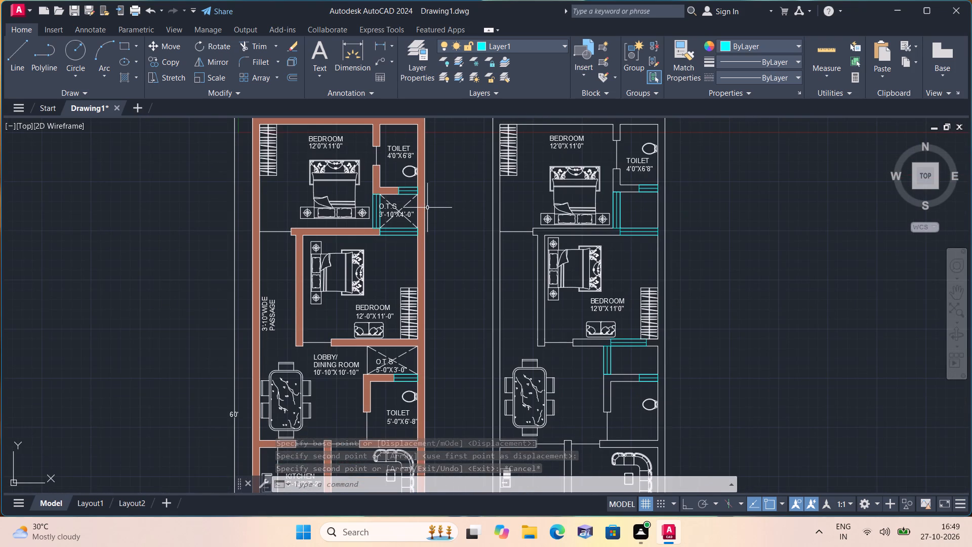
{"action": "scroll", "coordinate": [277, 327], "scroll_direction": "up", "scroll_amount": 1}
{"action": "left_click", "coordinate": [263, 294]}
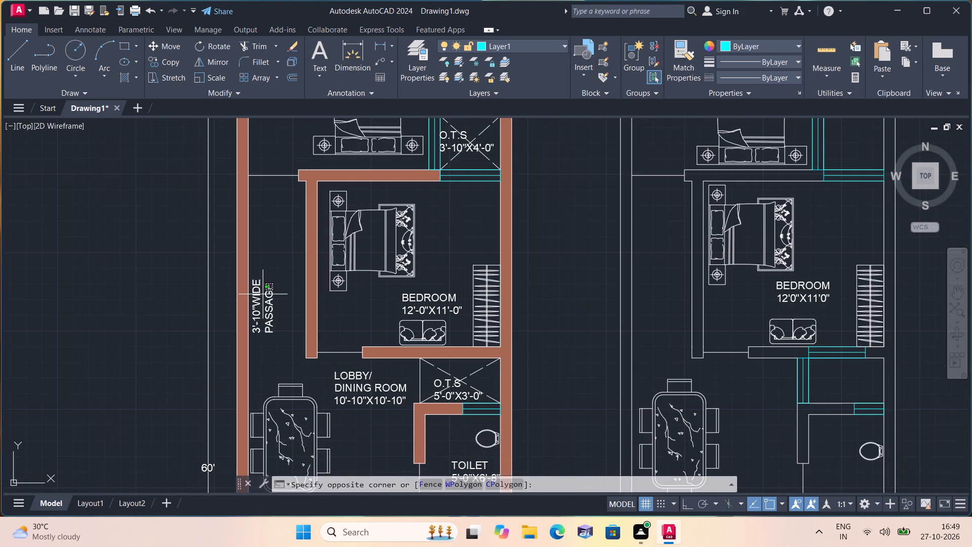
{"action": "left_click", "coordinate": [261, 299]}
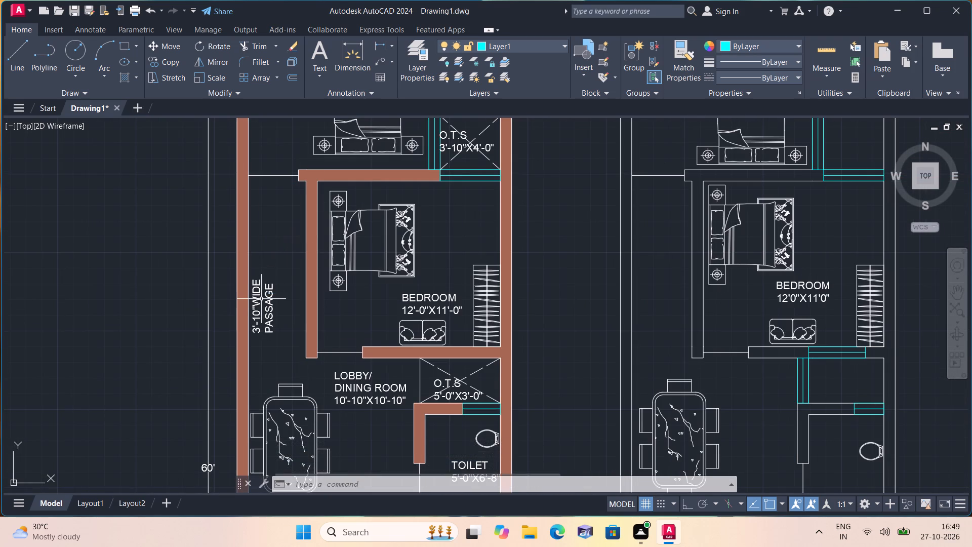
{"action": "left_click", "coordinate": [261, 292]}
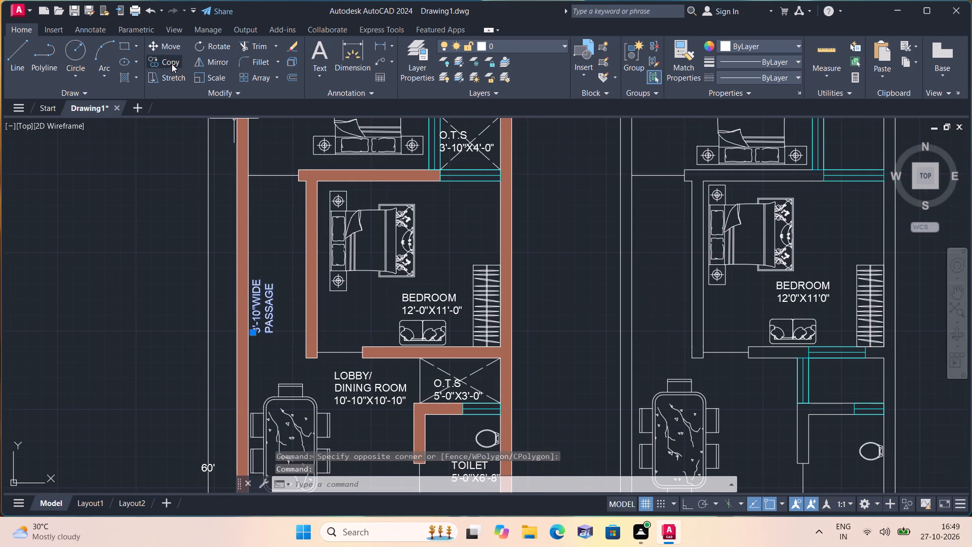
{"action": "left_click", "coordinate": [170, 61]}
{"action": "left_click", "coordinate": [263, 312]}
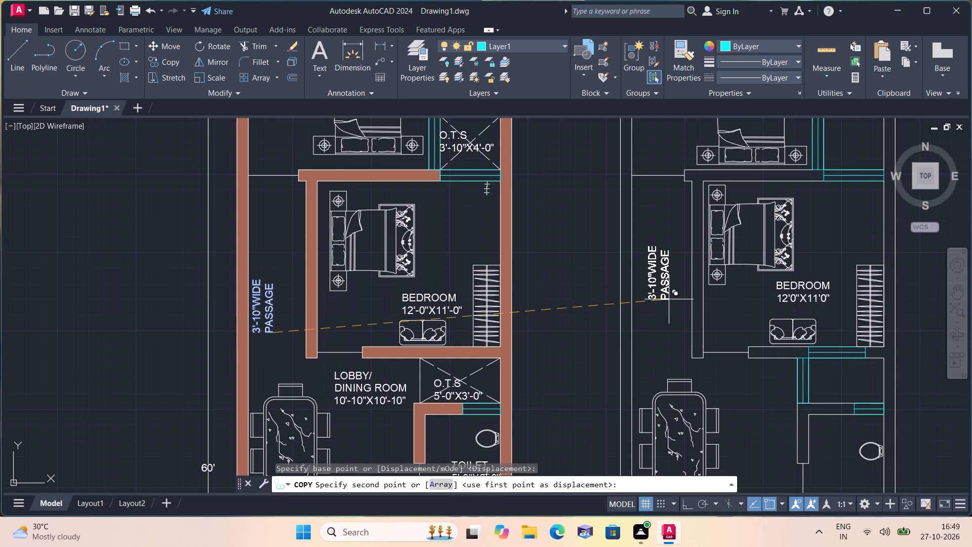
{"action": "left_click", "coordinate": [666, 291]}
{"action": "key", "text": "Escape"}
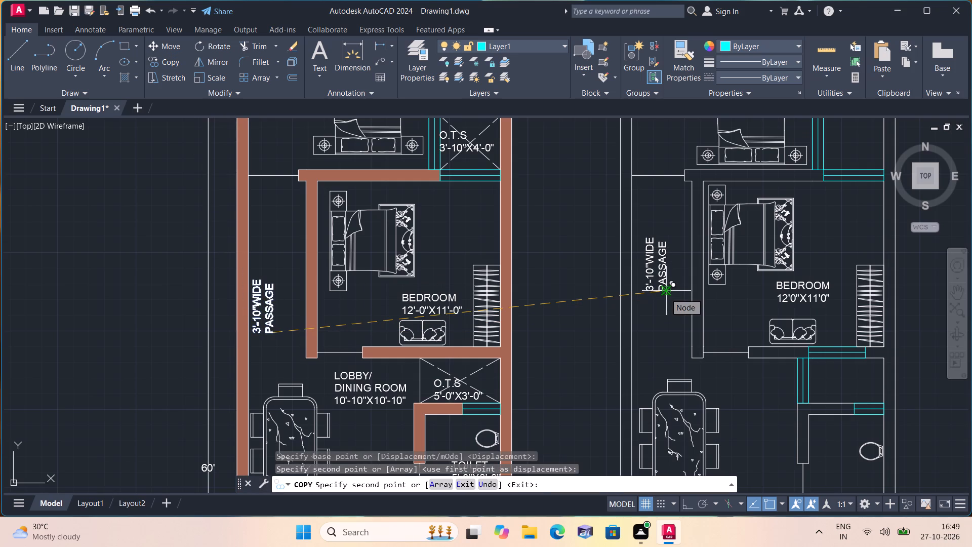
Copy the LOBBY/DINING ROOM 10'-10"X10'-10" label from the finished plan into the second plan's lobby, northeast of the dining table.
{"action": "middle_click_drag", "start_coordinate": [505, 302], "coordinate": [441, 304]}
{"action": "scroll", "coordinate": [442, 305], "scroll_direction": "down", "scroll_amount": 1}
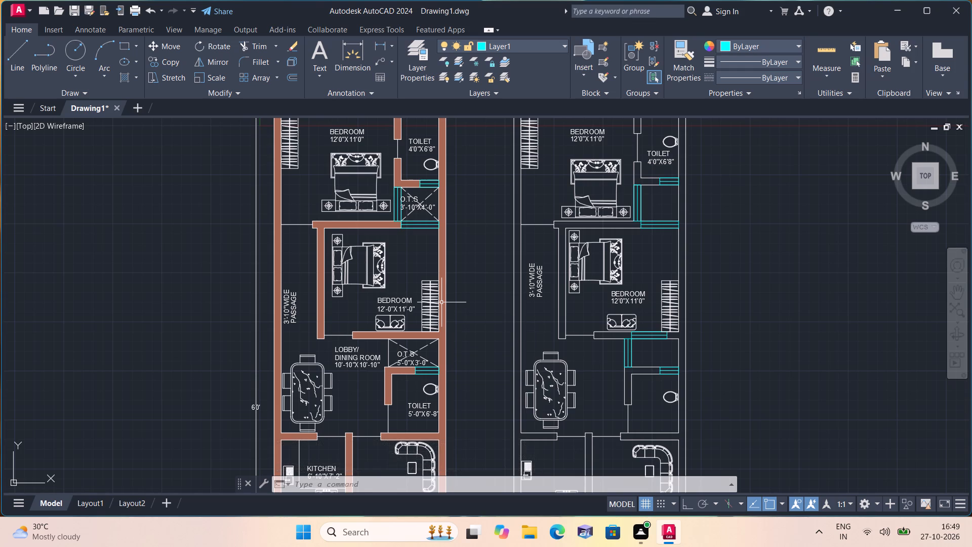
{"action": "scroll", "coordinate": [405, 330], "scroll_direction": "up", "scroll_amount": 1}
{"action": "middle_click_drag", "start_coordinate": [388, 370], "coordinate": [392, 316]}
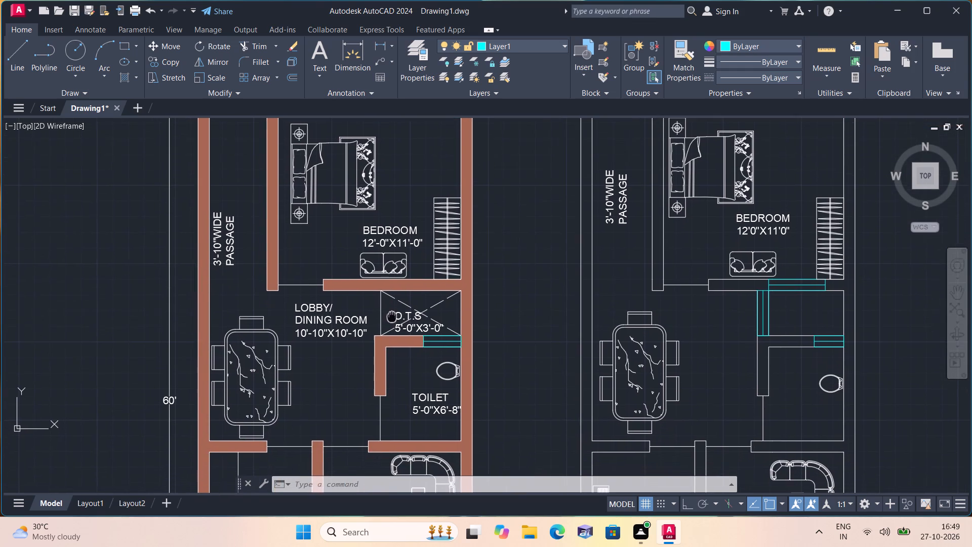
{"action": "middle_click_drag", "start_coordinate": [392, 316], "coordinate": [393, 314]}
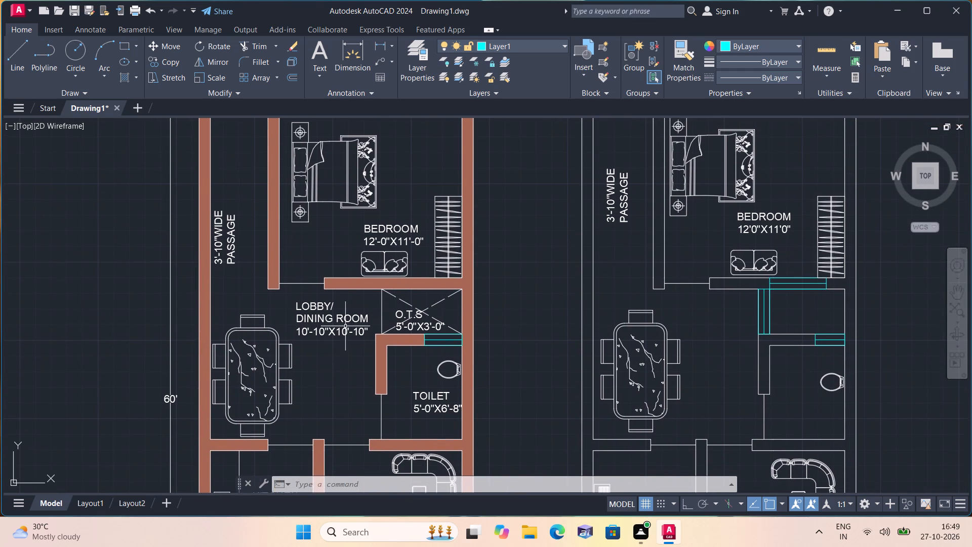
{"action": "scroll", "coordinate": [322, 342], "scroll_direction": "up", "scroll_amount": 1}
{"action": "left_click", "coordinate": [355, 311]}
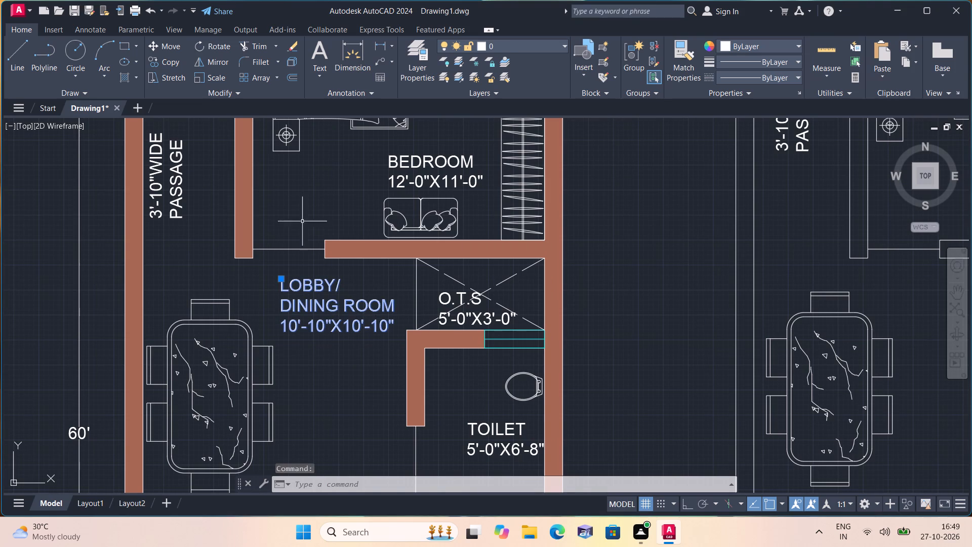
{"action": "left_click", "coordinate": [172, 60]}
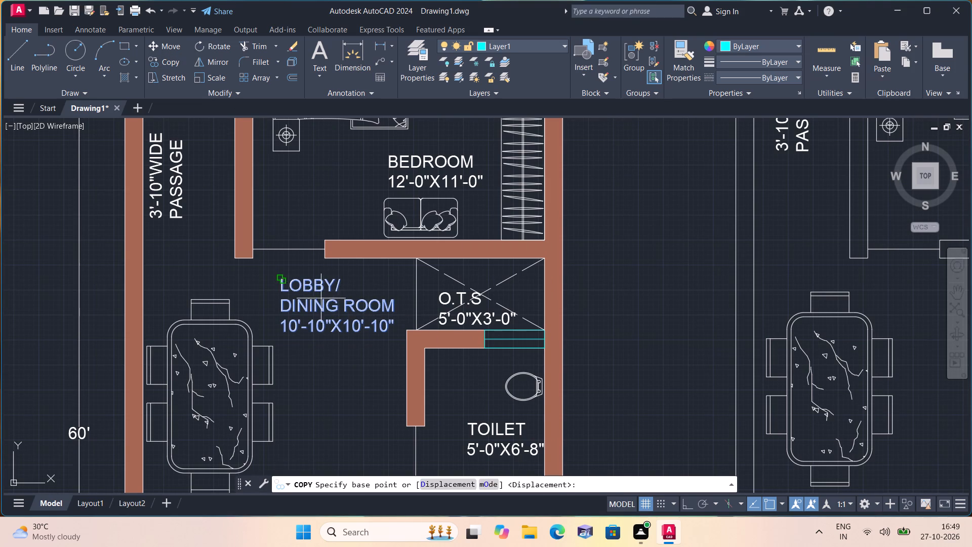
{"action": "left_click", "coordinate": [321, 298]}
{"action": "scroll", "coordinate": [321, 296], "scroll_direction": "down", "scroll_amount": 2}
{"action": "scroll", "coordinate": [542, 302], "scroll_direction": "up", "scroll_amount": 2}
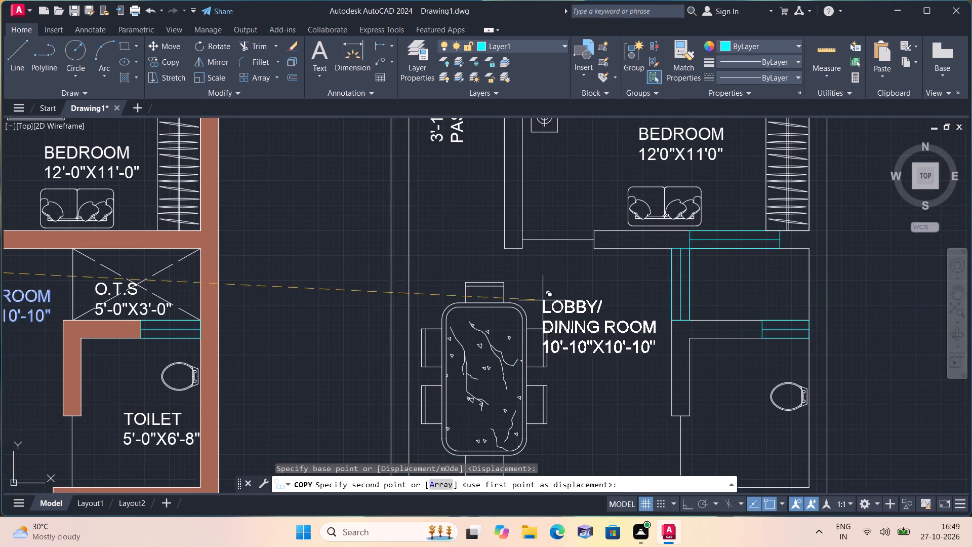
{"action": "left_click", "coordinate": [545, 268]}
{"action": "key", "text": "Escape"}
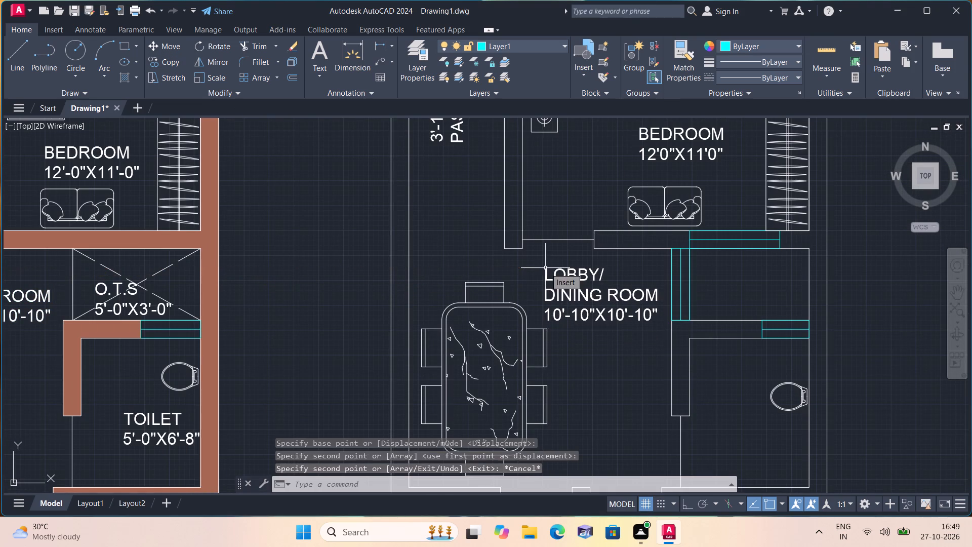
Copy the O.T.S 5'-0"X3'-0" label from the finished plan into the second plan's small shaft space east of the lobby label.
{"action": "scroll", "coordinate": [585, 315], "scroll_direction": "down", "scroll_amount": 1}
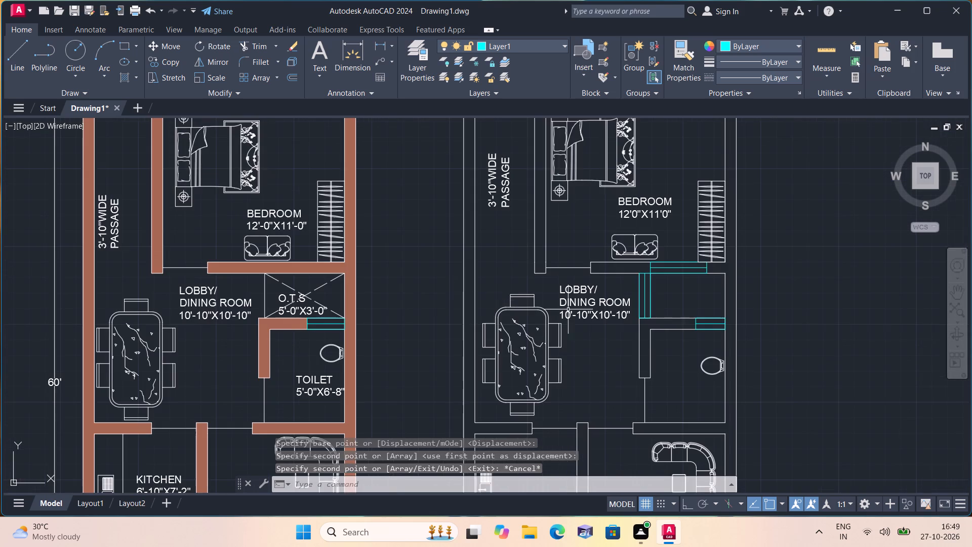
{"action": "scroll", "coordinate": [286, 304], "scroll_direction": "up", "scroll_amount": 2}
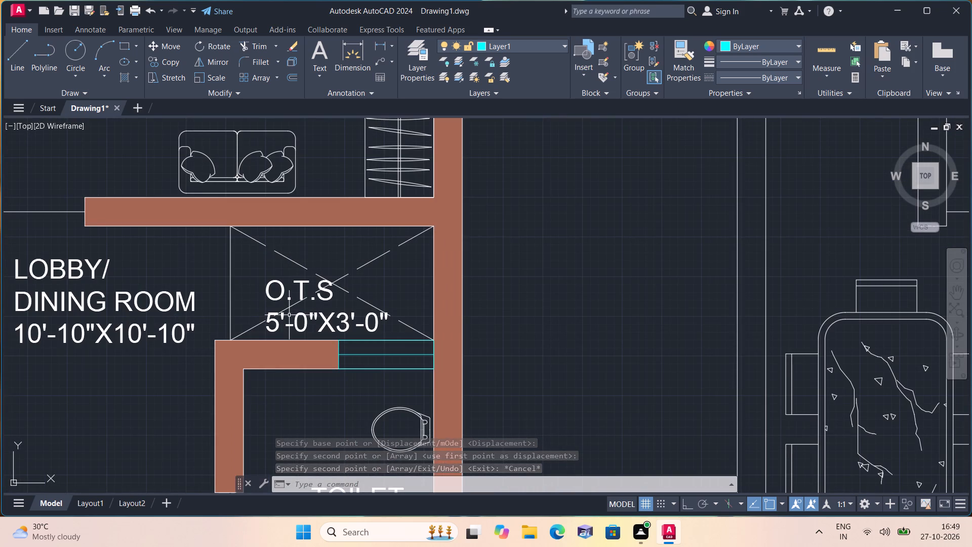
{"action": "left_click", "coordinate": [302, 320]}
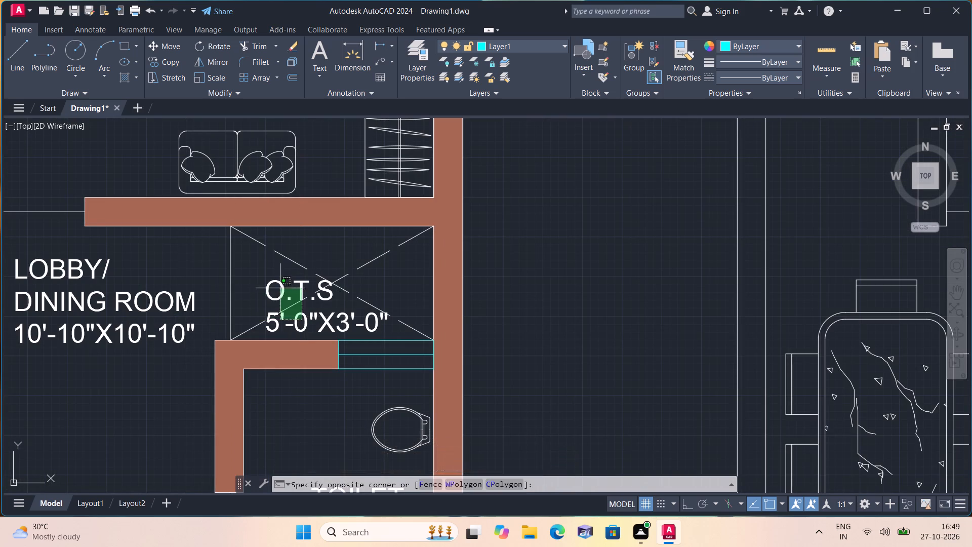
{"action": "left_click", "coordinate": [311, 314]}
{"action": "left_click", "coordinate": [319, 327]}
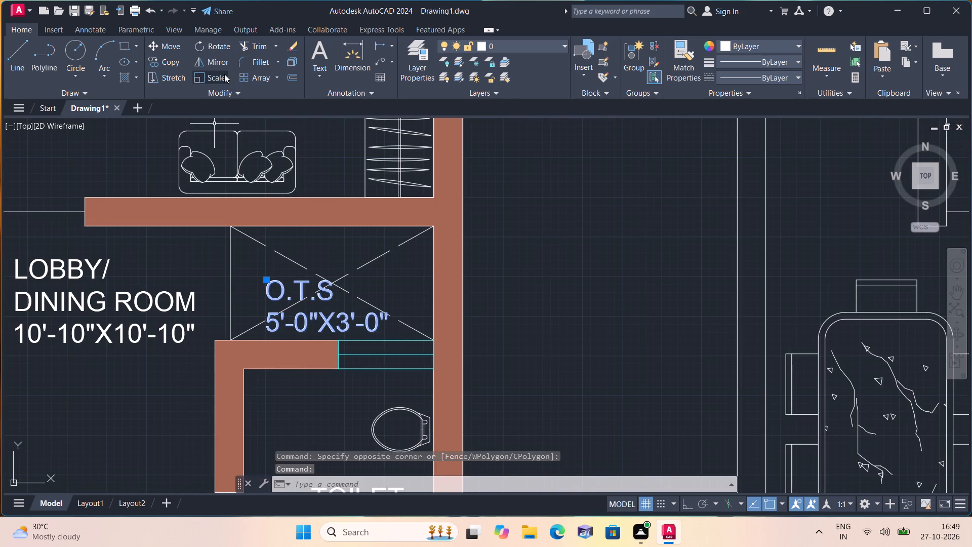
{"action": "left_click_drag", "start_coordinate": [172, 59], "coordinate": [176, 66]}
{"action": "left_click", "coordinate": [292, 284]}
{"action": "scroll", "coordinate": [297, 277], "scroll_direction": "down", "scroll_amount": 2}
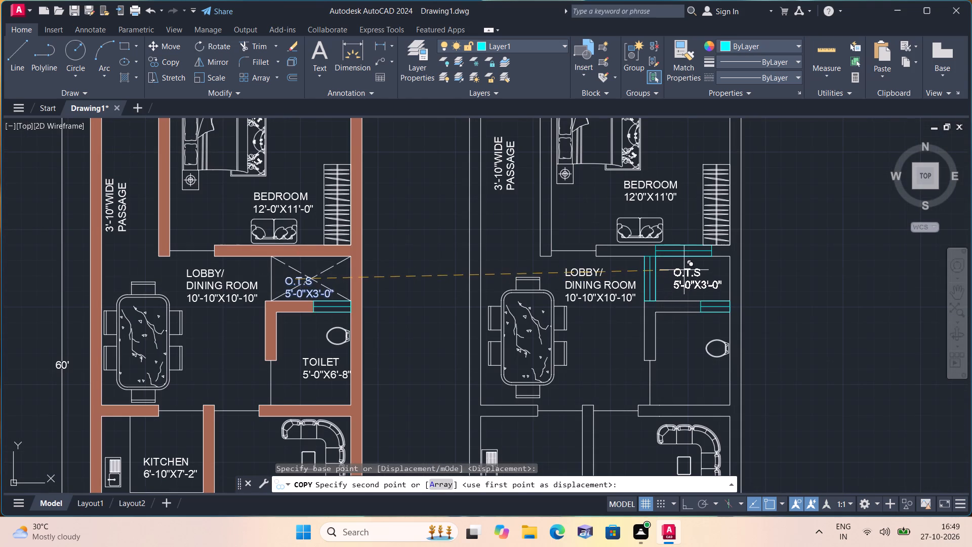
{"action": "left_click", "coordinate": [684, 266]}
{"action": "key", "text": "Escape"}
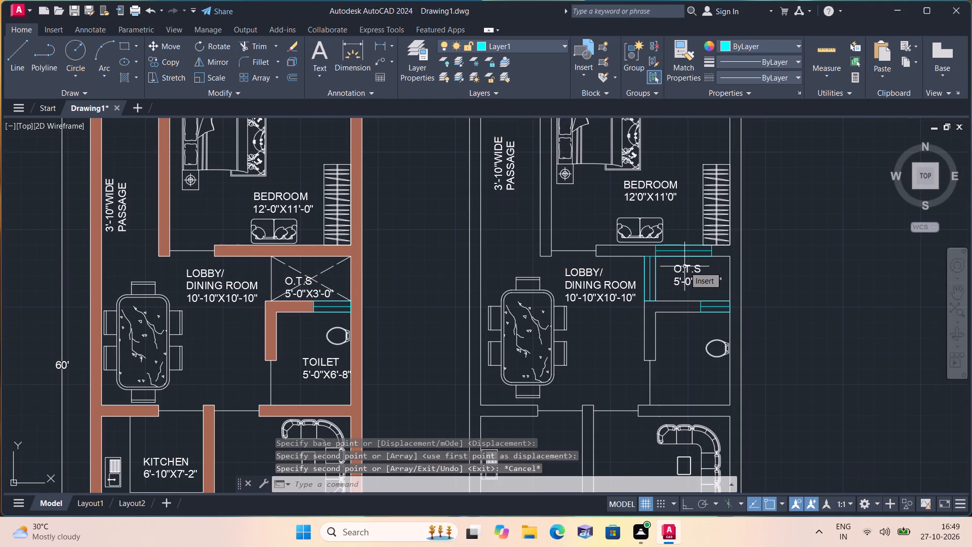
Copy the TOILET 5'-0"X6'-8" label from the finished plan into the second plan's toilet south of the O.T.S, below the toilet seat.
{"action": "middle_click_drag", "start_coordinate": [333, 356], "coordinate": [332, 340]}
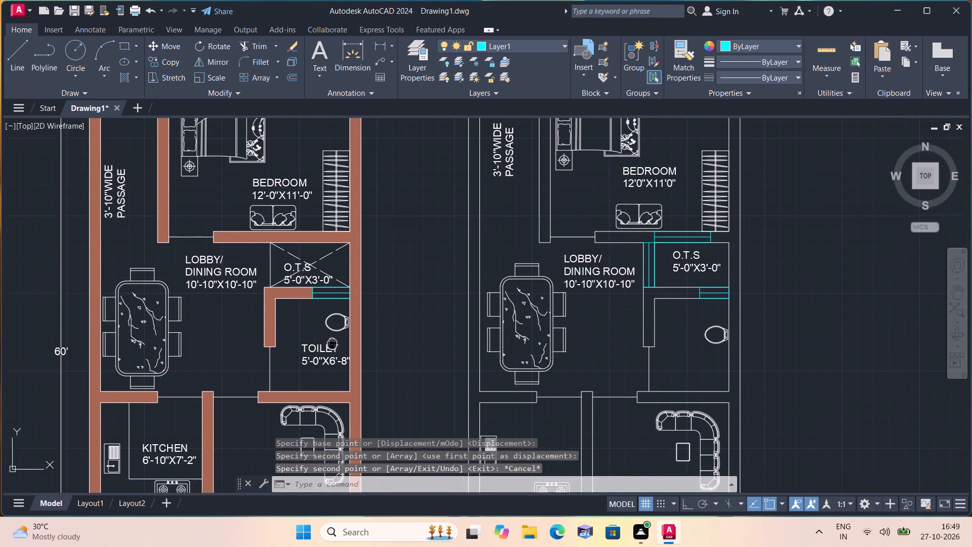
{"action": "middle_click_drag", "start_coordinate": [332, 340], "coordinate": [331, 311]}
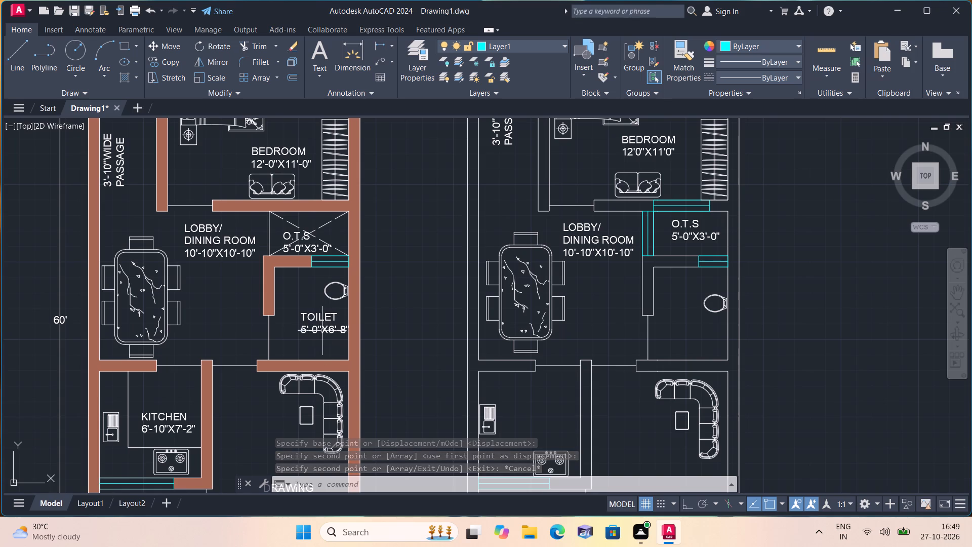
{"action": "left_click", "coordinate": [320, 318]}
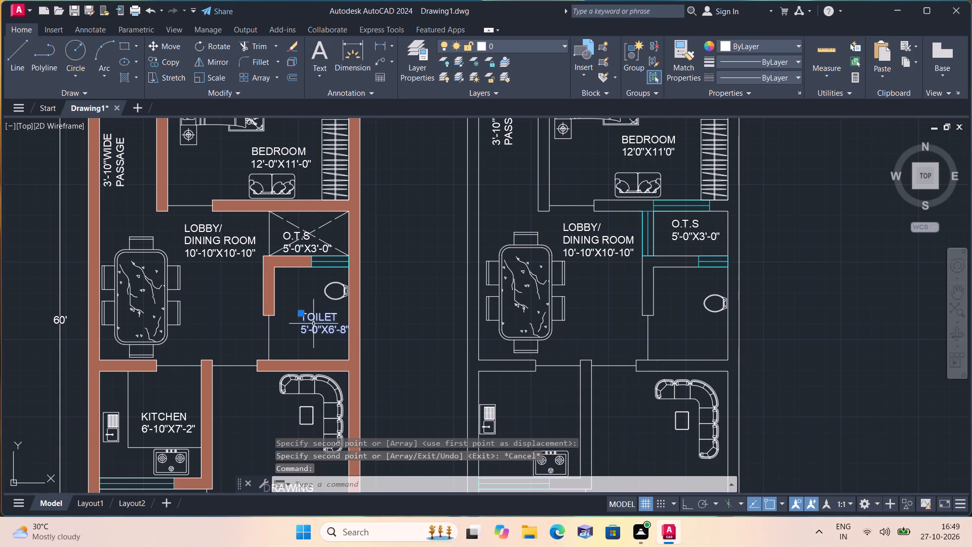
{"action": "left_click", "coordinate": [171, 58]}
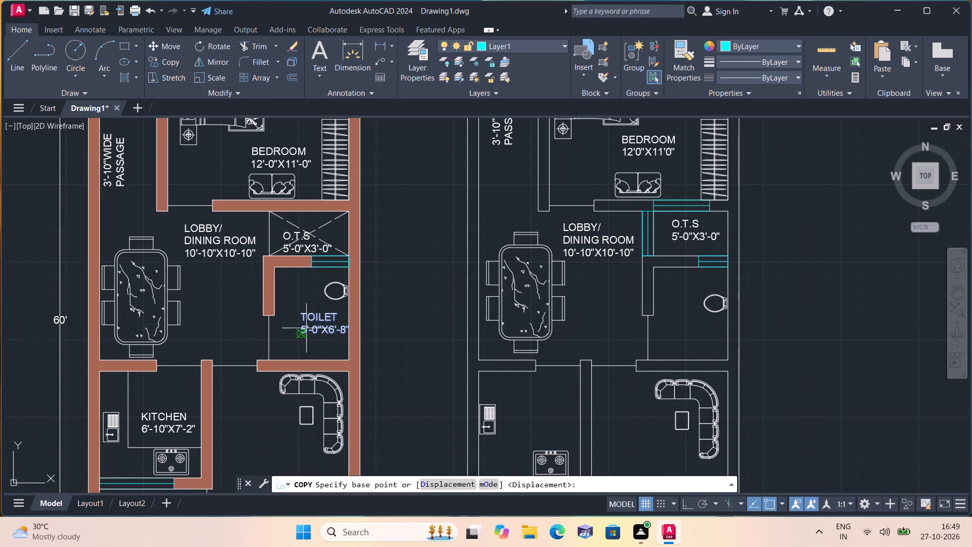
{"action": "left_click", "coordinate": [306, 325]}
{"action": "left_click", "coordinate": [666, 346]}
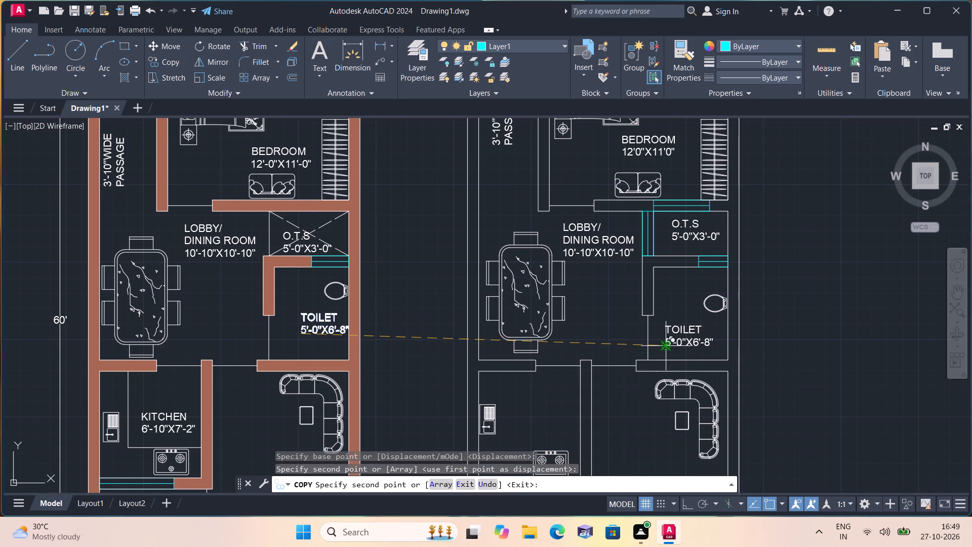
{"action": "key", "text": "Escape"}
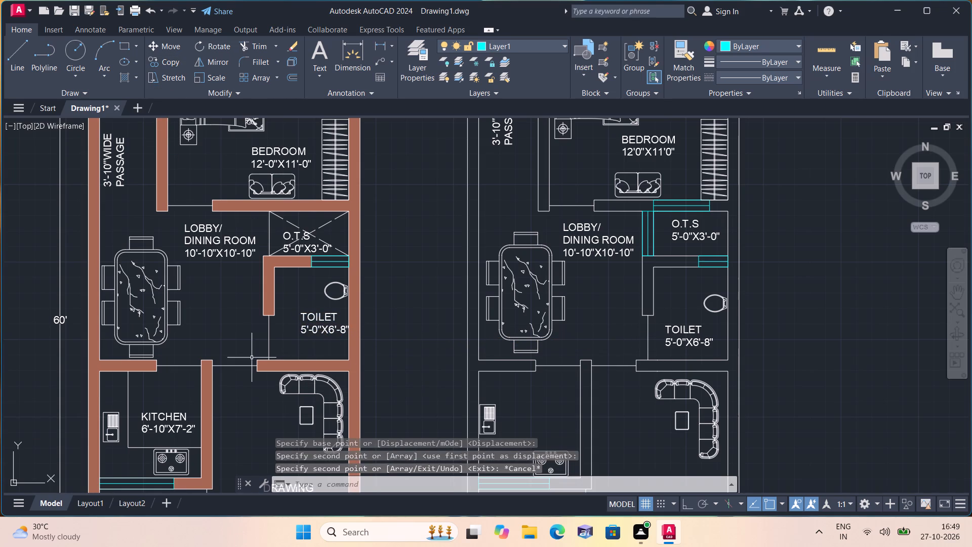
Copy the KITCHEN 6'-10"X7'-2" label from the finished plan into the second plan's kitchen, between the sink and the stove.
{"action": "middle_click_drag", "start_coordinate": [247, 338], "coordinate": [240, 271]}
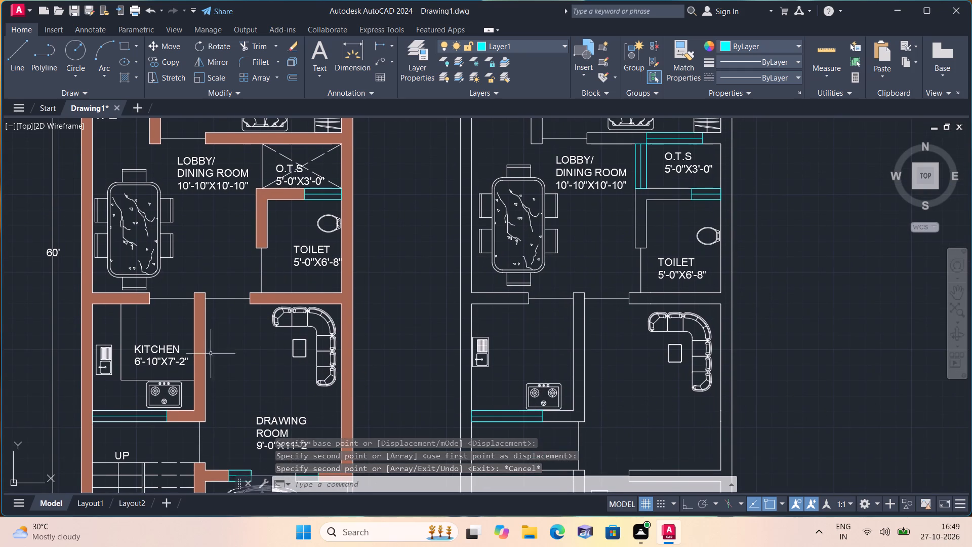
{"action": "left_click", "coordinate": [159, 356]}
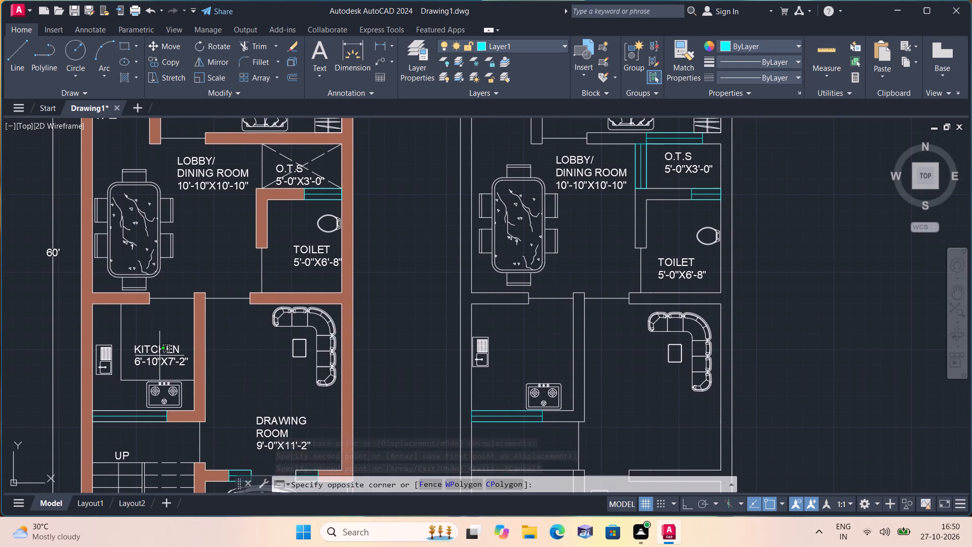
{"action": "left_click", "coordinate": [154, 348]}
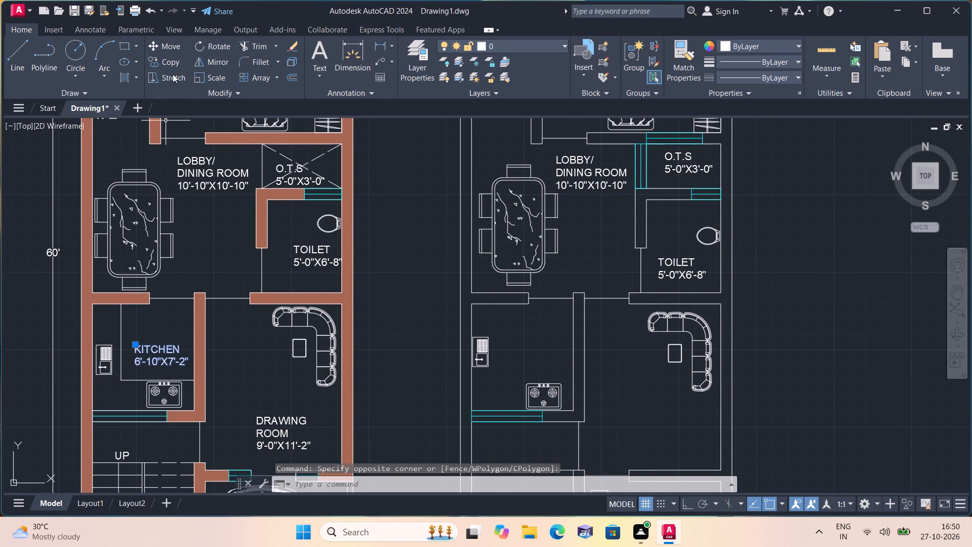
{"action": "left_click", "coordinate": [165, 60]}
{"action": "left_click", "coordinate": [149, 365]}
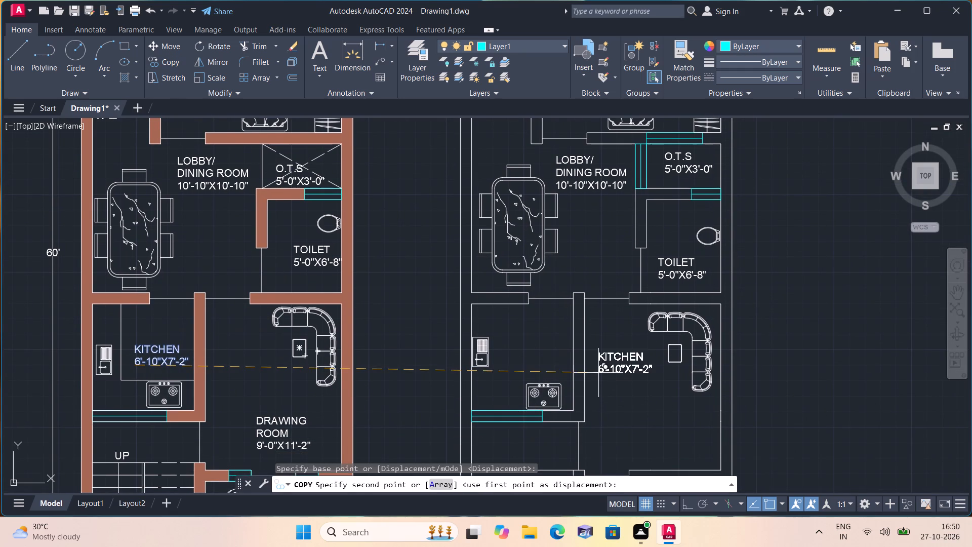
{"action": "left_click", "coordinate": [515, 361]}
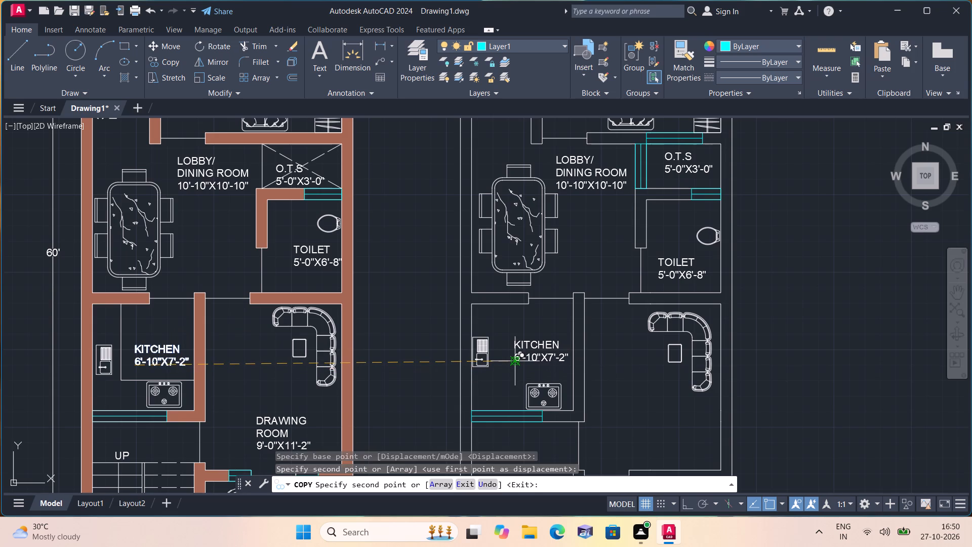
{"action": "key", "text": "Escape"}
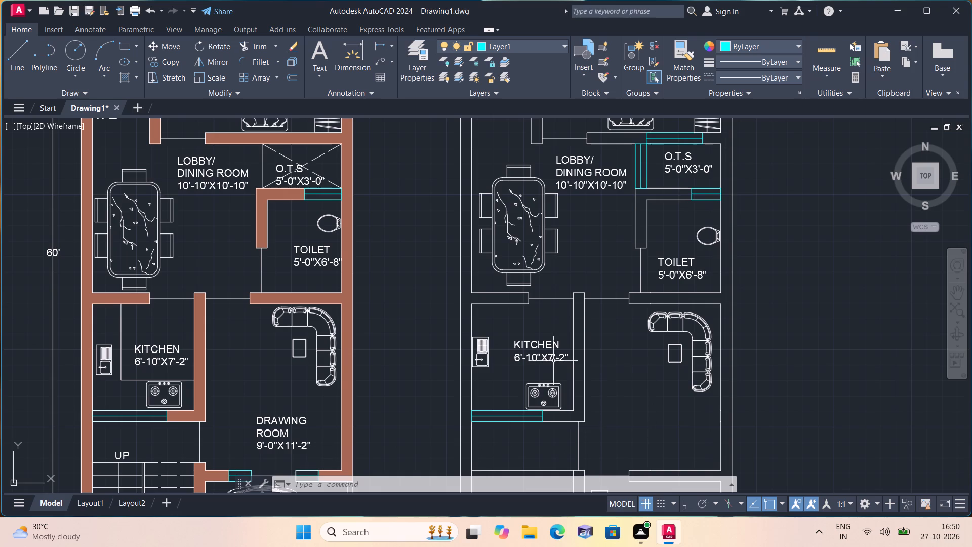
Copy the DRAWING ROOM 9'-0"X11'-2" label from the finished plan into the second plan's drawing room, southwest of the L-shaped sofa.
{"action": "middle_click_drag", "start_coordinate": [297, 369], "coordinate": [289, 343]}
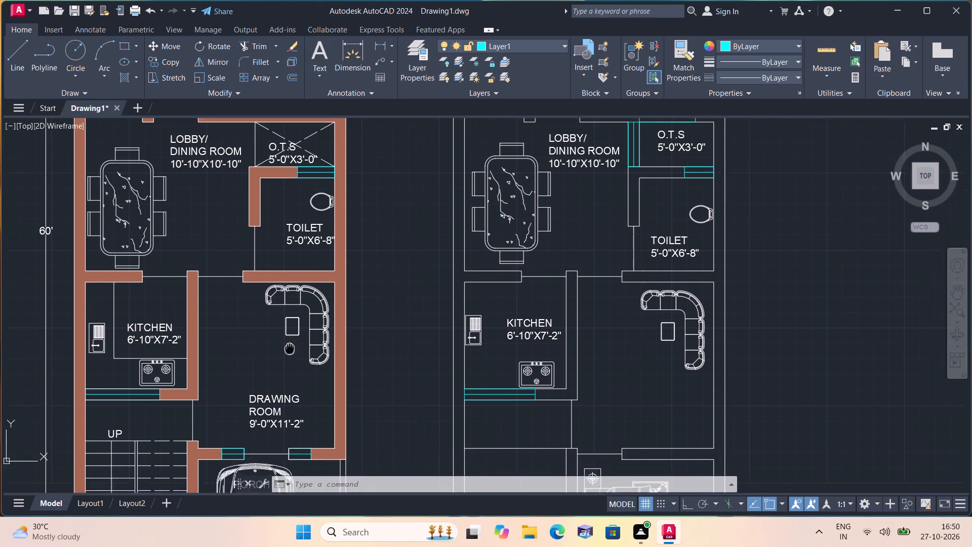
{"action": "middle_click_drag", "start_coordinate": [289, 343], "coordinate": [292, 257]}
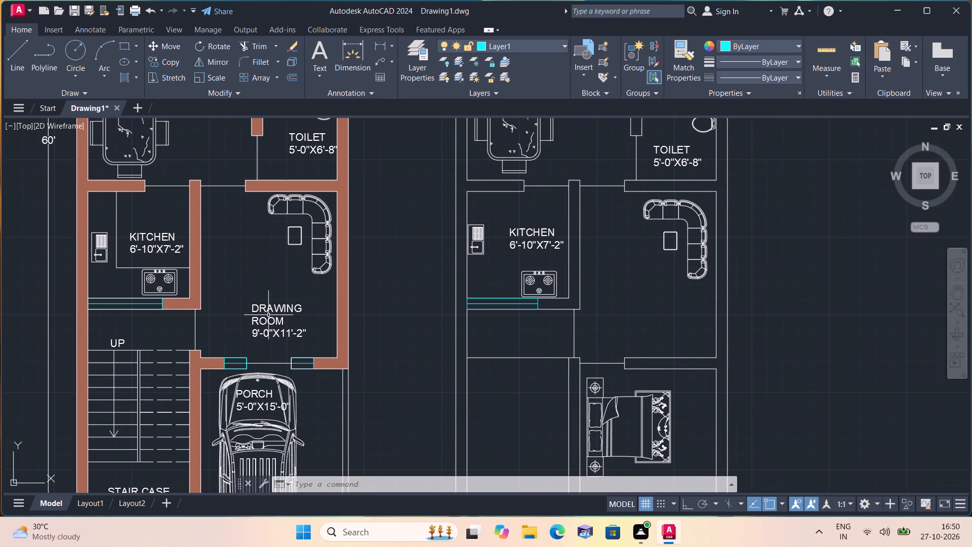
{"action": "left_click", "coordinate": [268, 315]}
{"action": "left_click", "coordinate": [266, 315]}
{"action": "left_click_drag", "start_coordinate": [250, 300], "coordinate": [256, 305]}
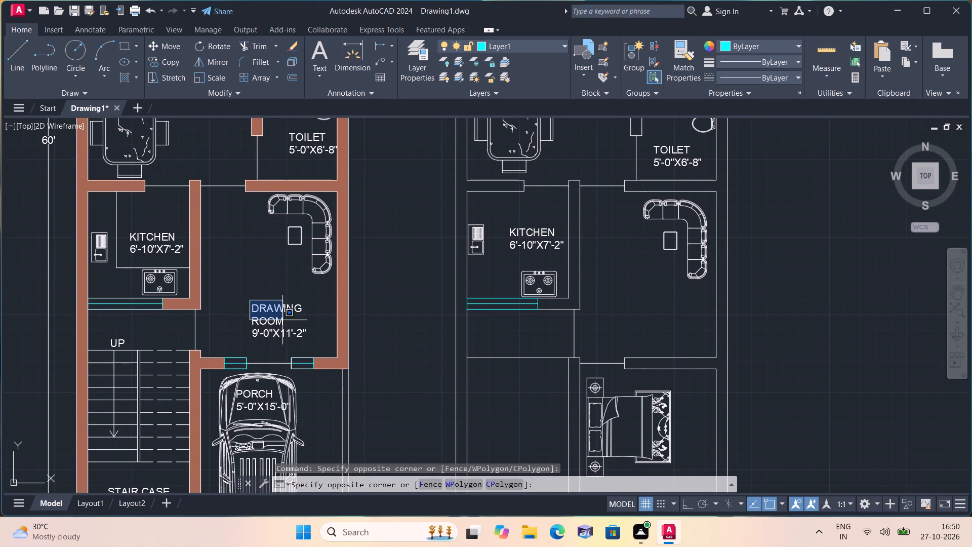
{"action": "left_click", "coordinate": [282, 320]}
{"action": "left_click_drag", "start_coordinate": [281, 320], "coordinate": [247, 292]}
{"action": "left_click_drag", "start_coordinate": [272, 326], "coordinate": [242, 284]}
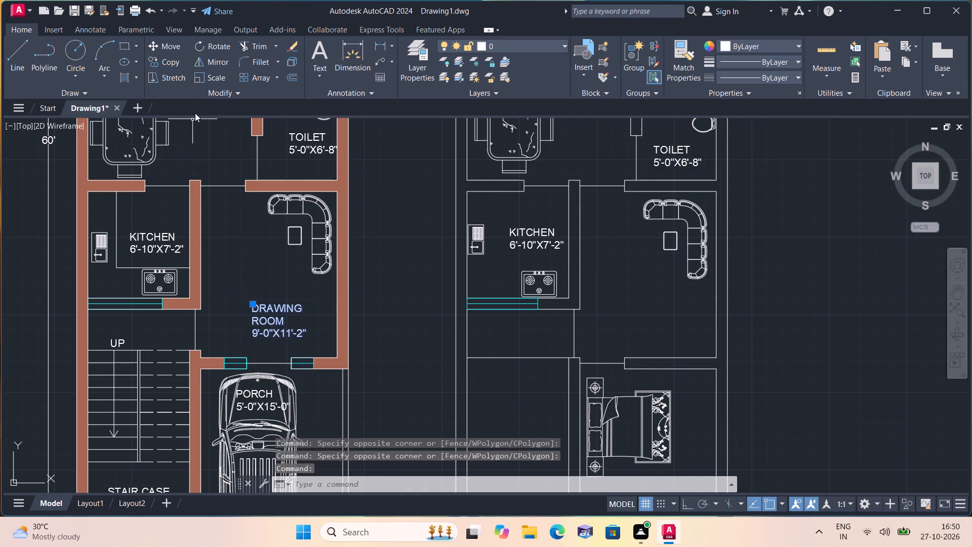
{"action": "left_click", "coordinate": [168, 64]}
{"action": "left_click", "coordinate": [272, 326]}
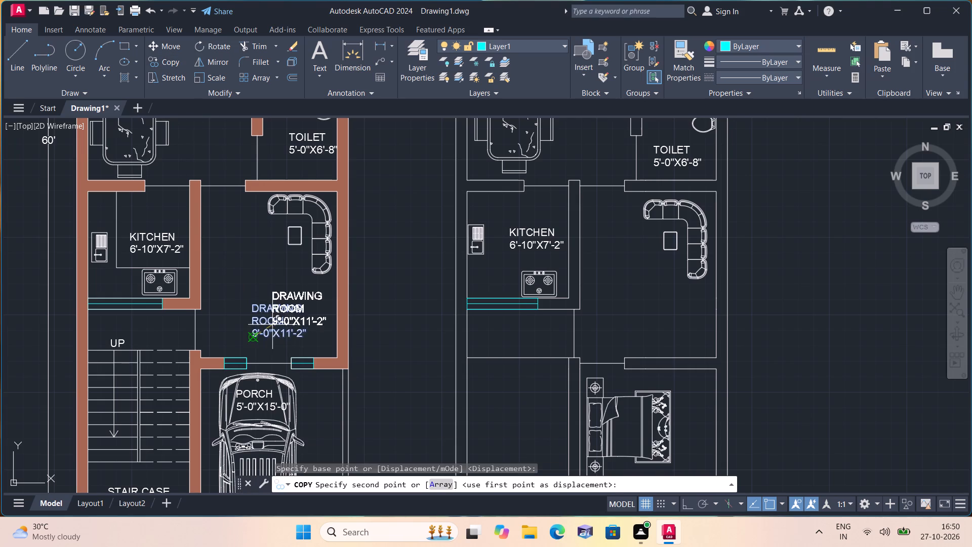
{"action": "left_click", "coordinate": [604, 312]}
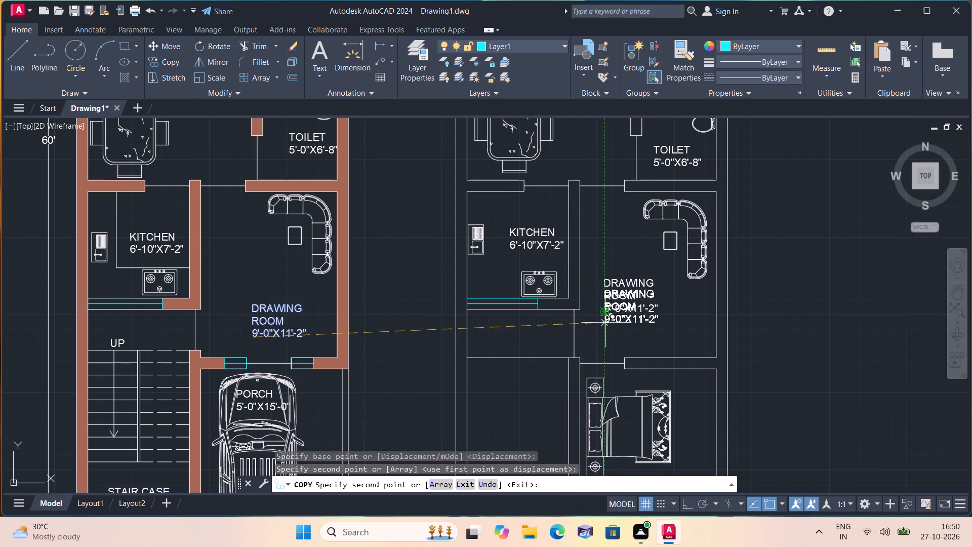
{"action": "key", "text": "Escape"}
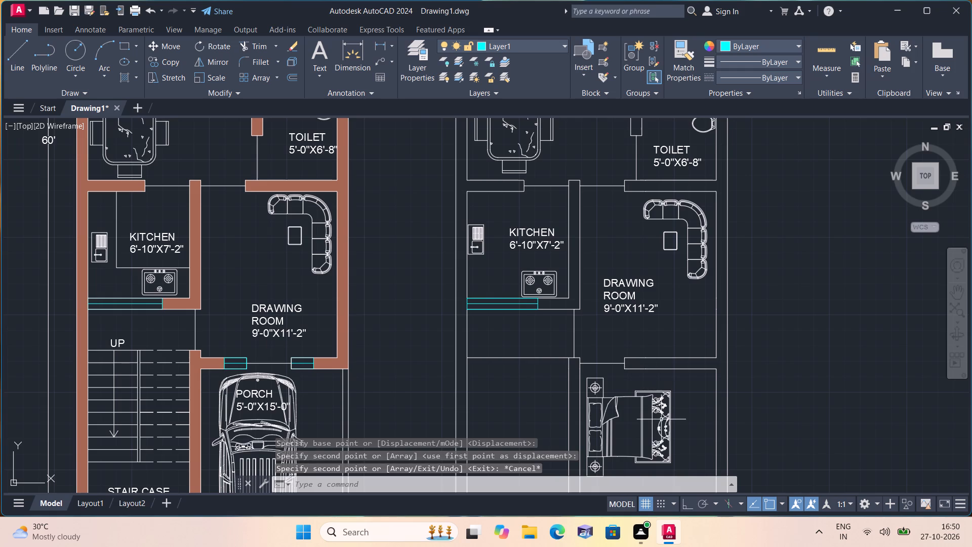
Copy the STAIR CASE 6'-10"X14'-0" label from the finished plan to the south end of the second plan's staircase room.
{"action": "middle_click_drag", "start_coordinate": [663, 423], "coordinate": [649, 319]}
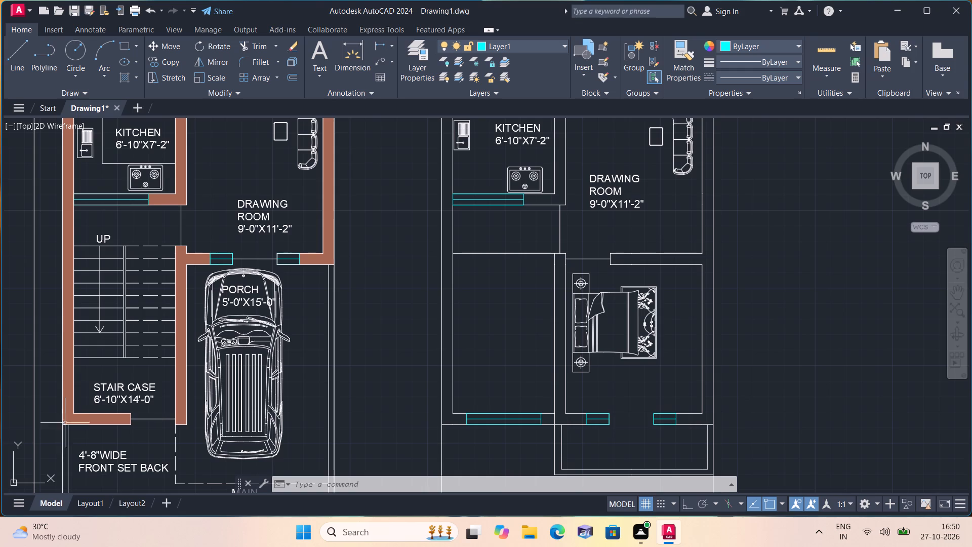
{"action": "left_click", "coordinate": [111, 399]}
{"action": "left_click", "coordinate": [171, 59]}
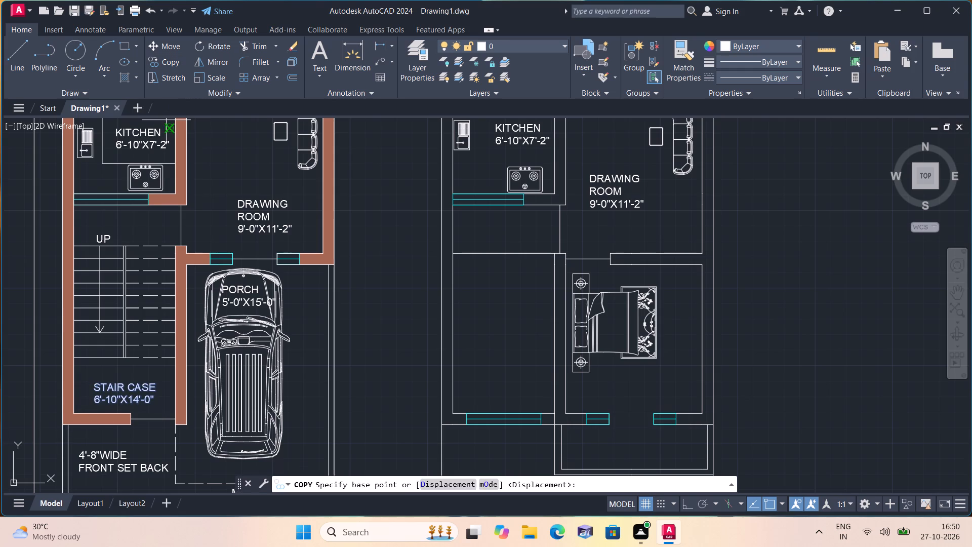
{"action": "left_click", "coordinate": [104, 388]}
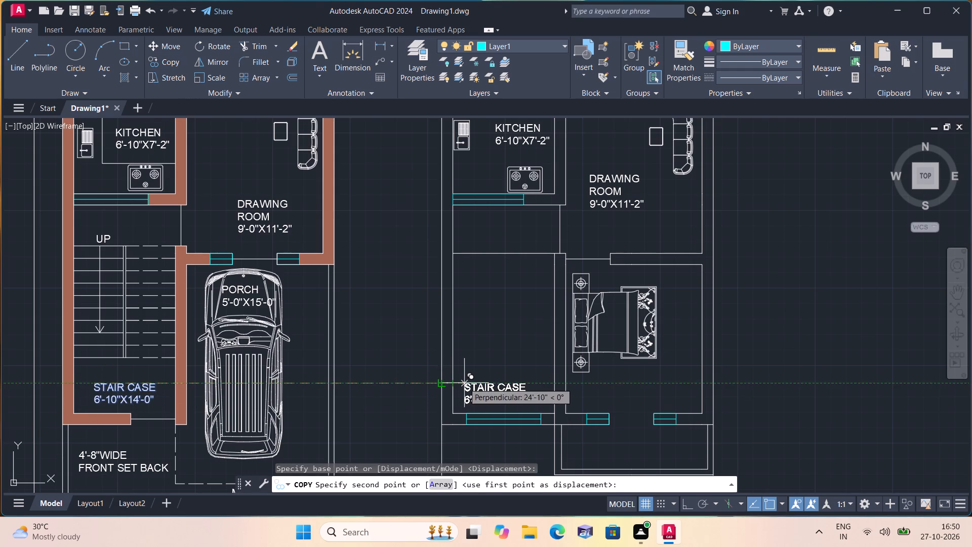
{"action": "left_click", "coordinate": [470, 383]}
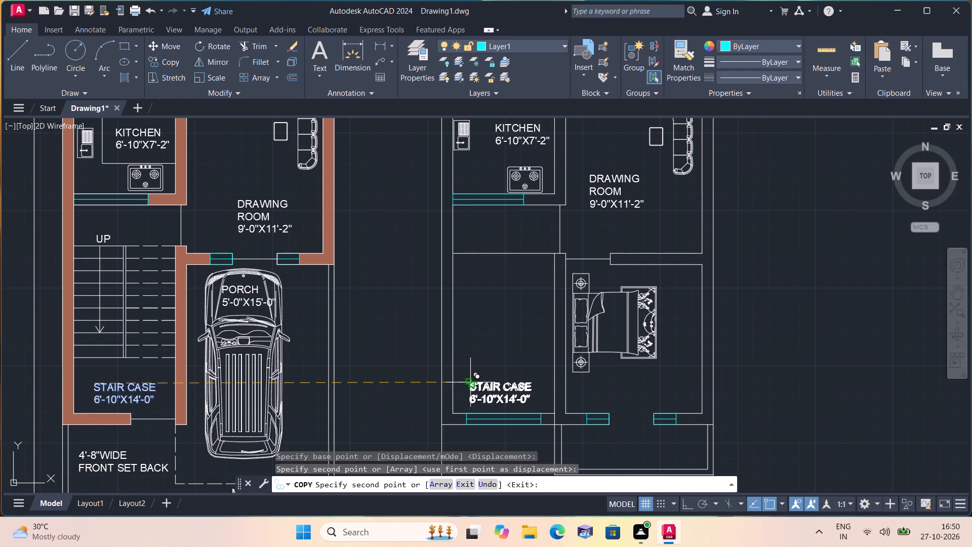
{"action": "key", "text": "Escape"}
Offset the horizontal line at the north edge of the second plan's staircase room 10" to the south.
{"action": "key", "text": "o"}
{"action": "key", "text": "f"}
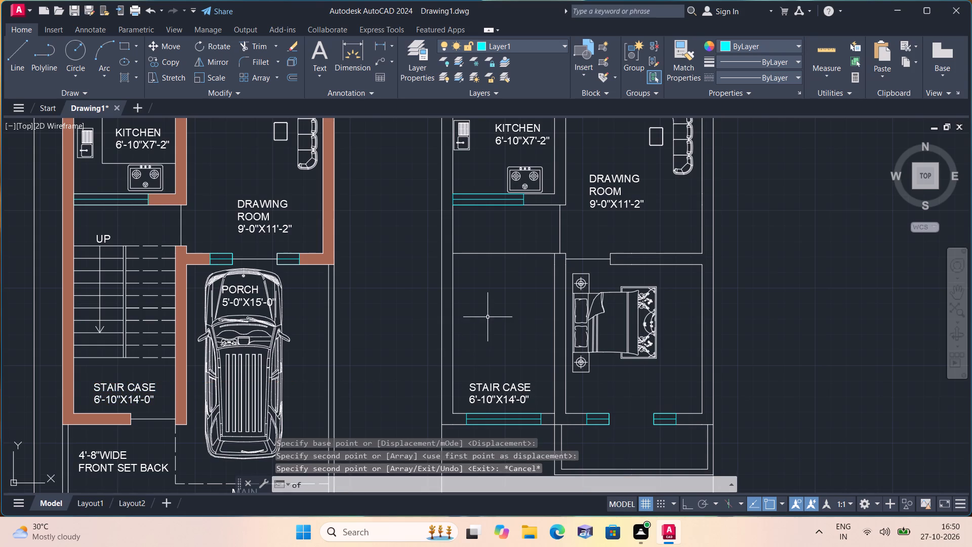
{"action": "key", "text": "f"}
{"action": "type", "text": "se"}
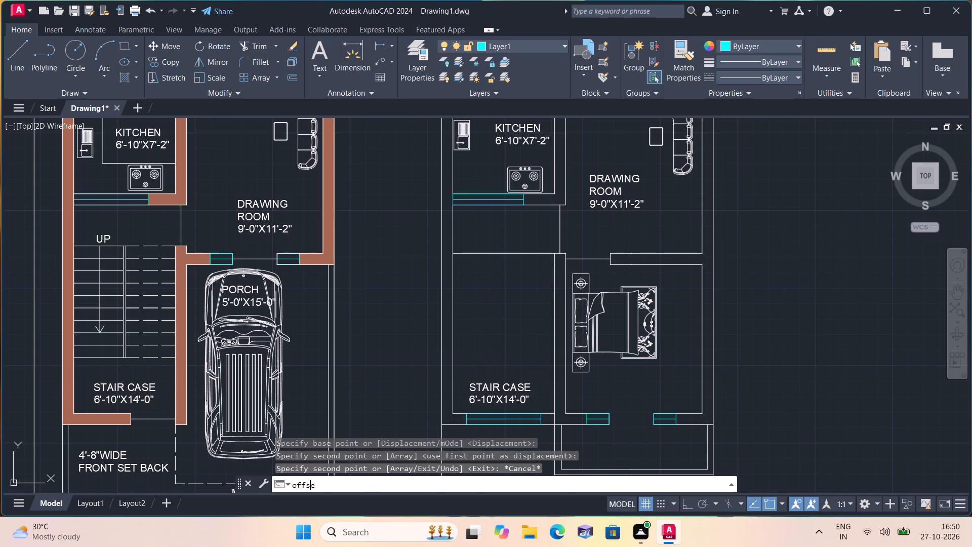
{"action": "key", "text": "space"}
{"action": "type", "text": "10\""}
{"action": "key", "text": "space"}
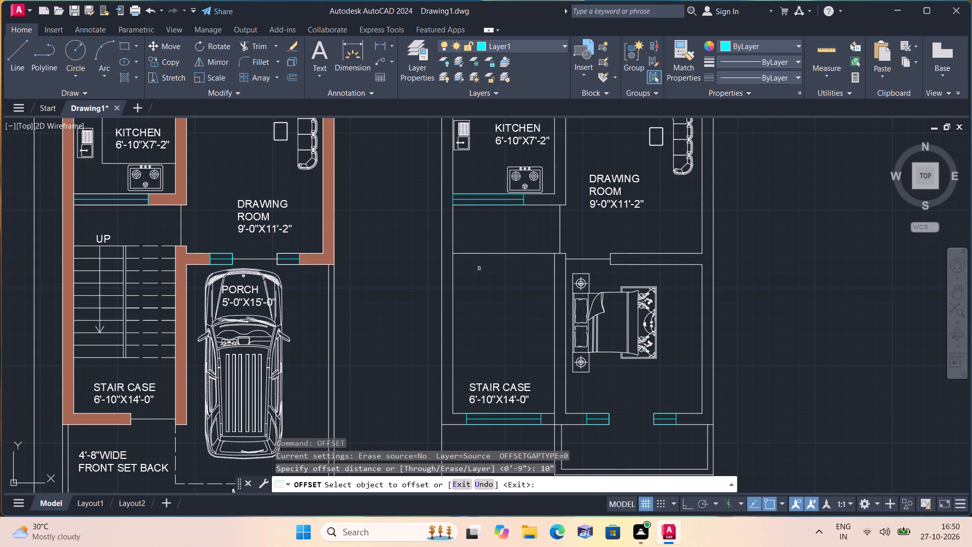
{"action": "left_click", "coordinate": [481, 256]}
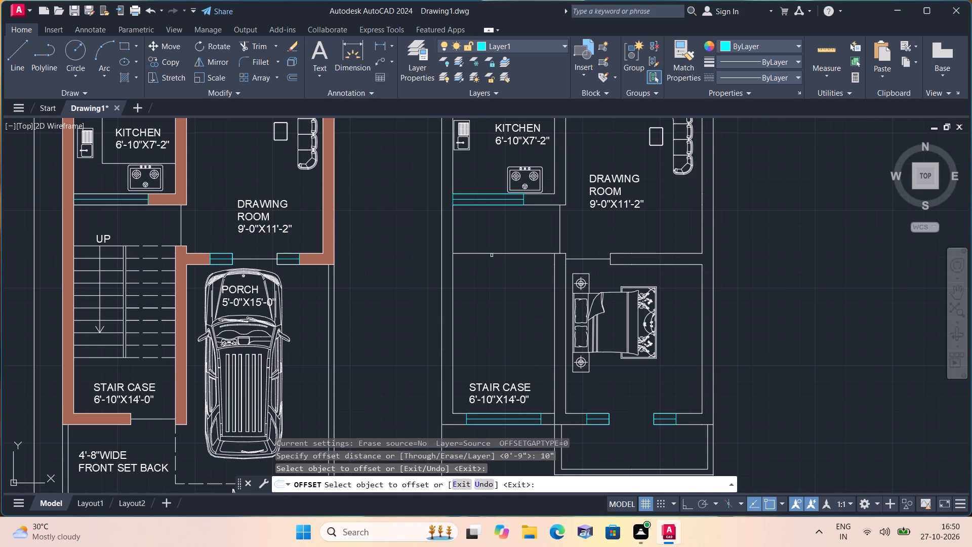
{"action": "left_click_drag", "start_coordinate": [487, 257], "coordinate": [486, 252]}
{"action": "left_click", "coordinate": [488, 251]}
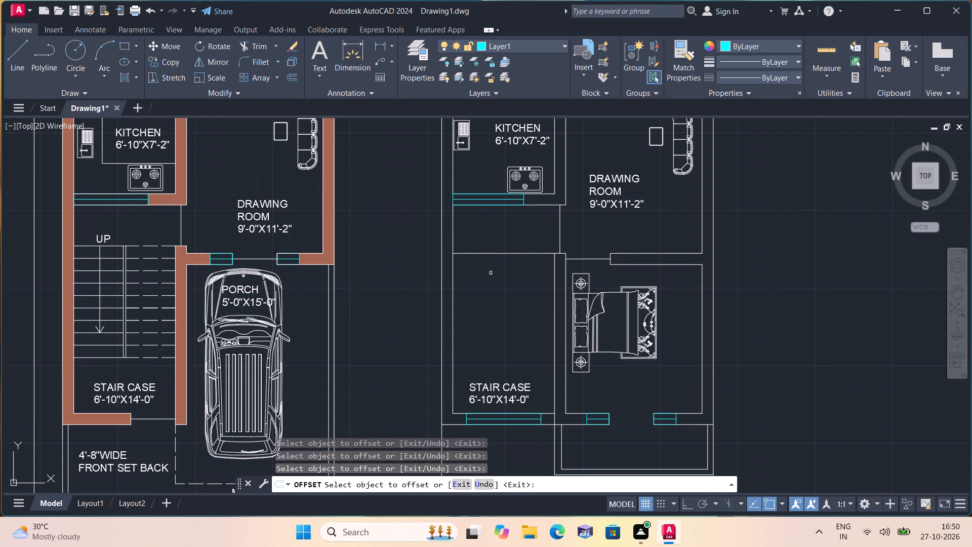
{"action": "left_click", "coordinate": [489, 255]}
{"action": "left_click", "coordinate": [491, 283]}
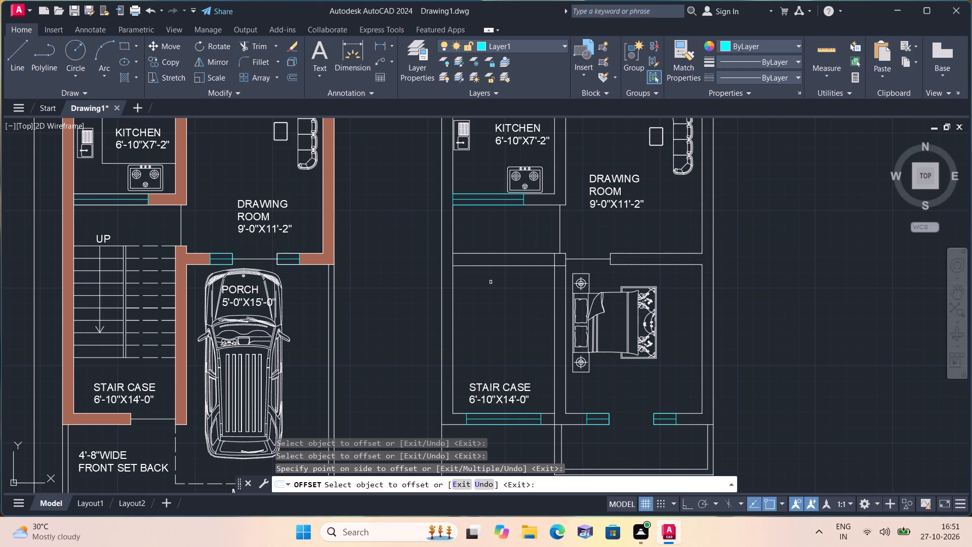
Continue the 10" offsets southward from the newest tread line, adding eight more tread lines in the second plan's staircase room.
{"action": "scroll", "coordinate": [491, 282], "scroll_direction": "up", "scroll_amount": 1}
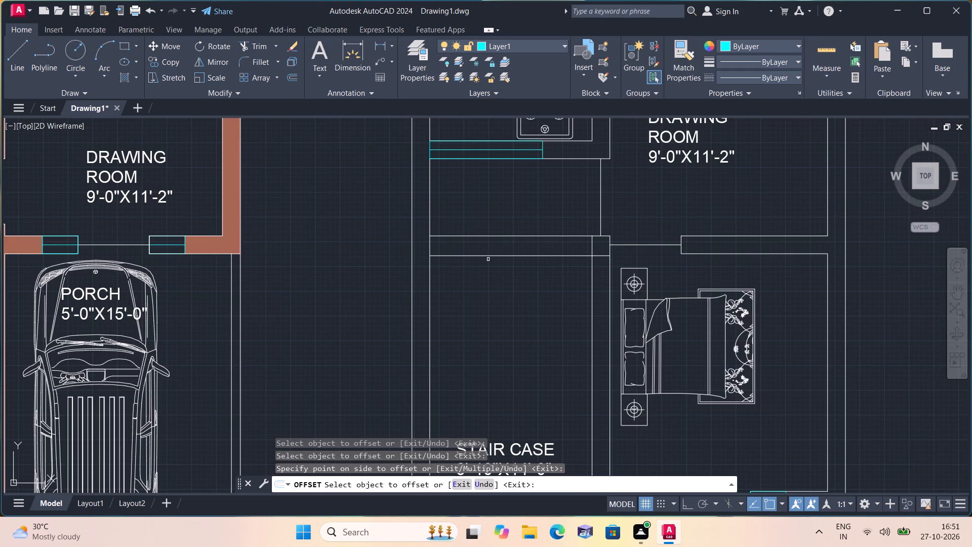
{"action": "left_click_drag", "start_coordinate": [488, 256], "coordinate": [490, 269]}
{"action": "left_click", "coordinate": [493, 315]}
{"action": "left_click", "coordinate": [503, 277]}
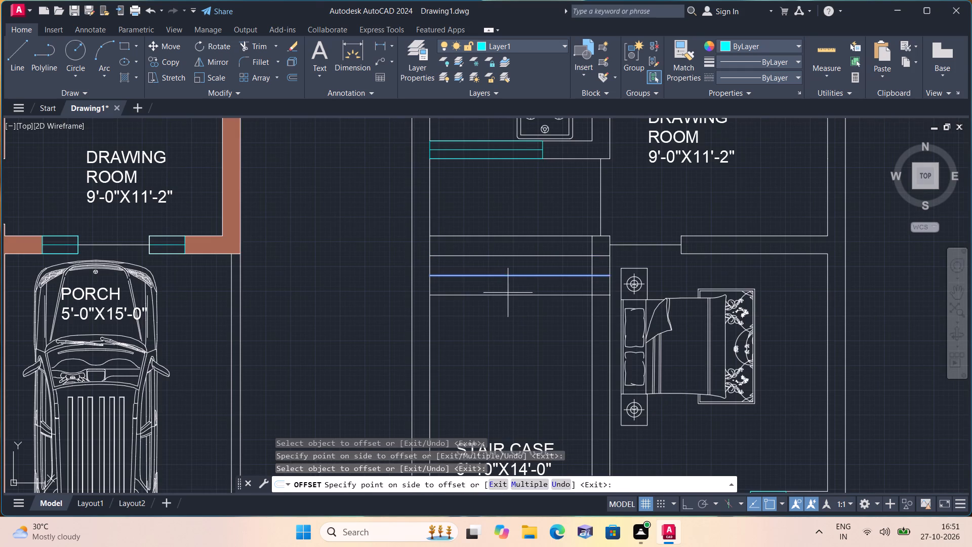
{"action": "left_click", "coordinate": [509, 294]}
{"action": "left_click", "coordinate": [509, 294]}
{"action": "left_click", "coordinate": [506, 332]}
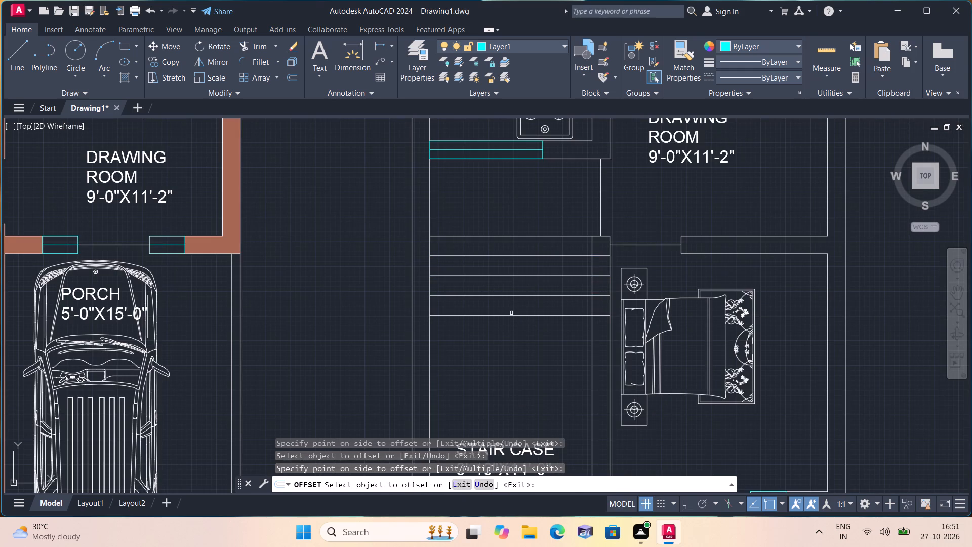
{"action": "left_click", "coordinate": [513, 317]}
{"action": "left_click", "coordinate": [514, 342]}
{"action": "left_click", "coordinate": [515, 332]}
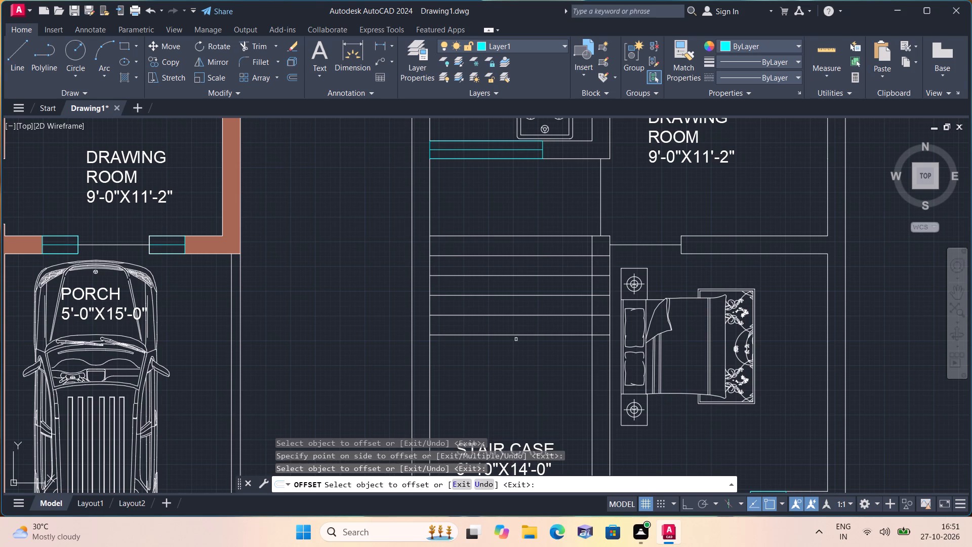
{"action": "left_click", "coordinate": [515, 336]}
{"action": "left_click", "coordinate": [510, 374]}
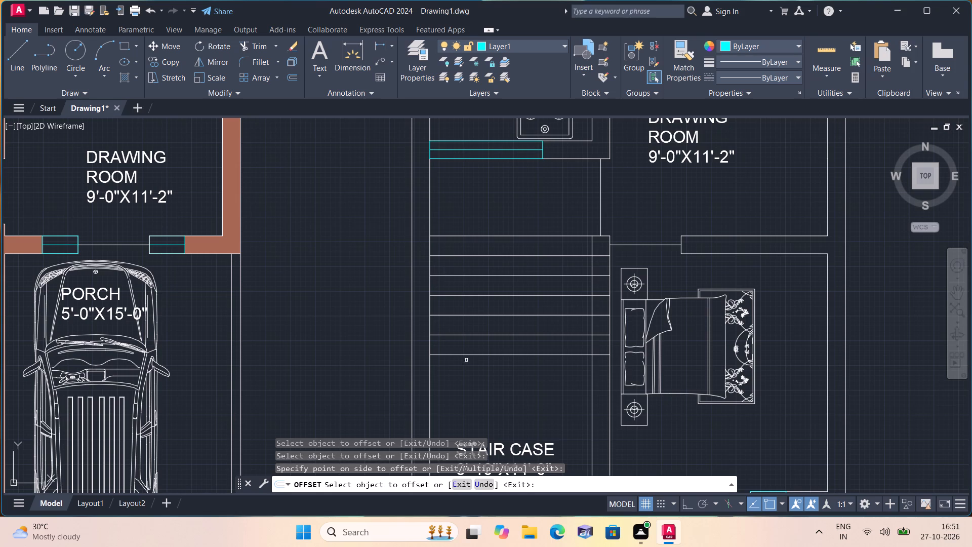
{"action": "left_click", "coordinate": [481, 355]}
{"action": "left_click", "coordinate": [487, 381]}
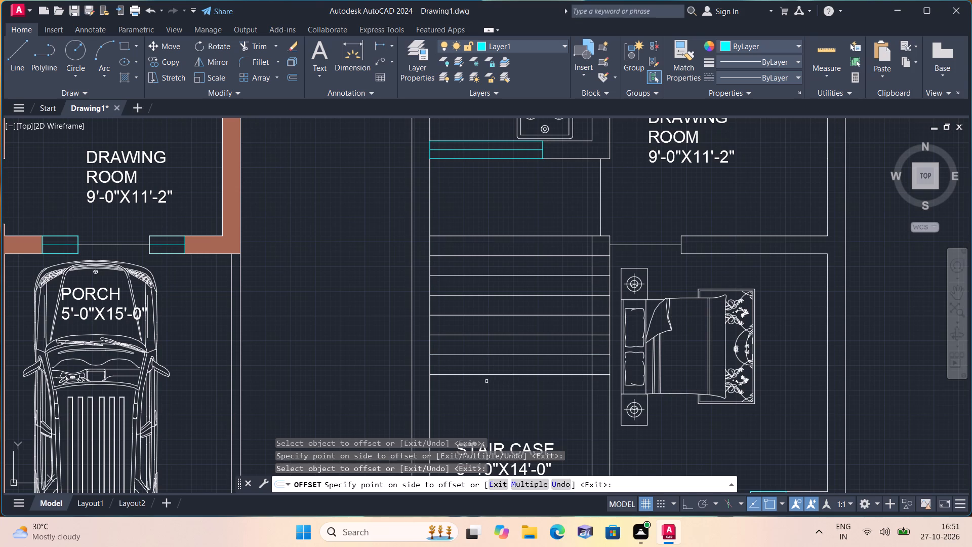
{"action": "left_click", "coordinate": [487, 376]}
{"action": "left_click", "coordinate": [488, 398]}
{"action": "left_click", "coordinate": [488, 391]}
{"action": "left_click", "coordinate": [490, 394]}
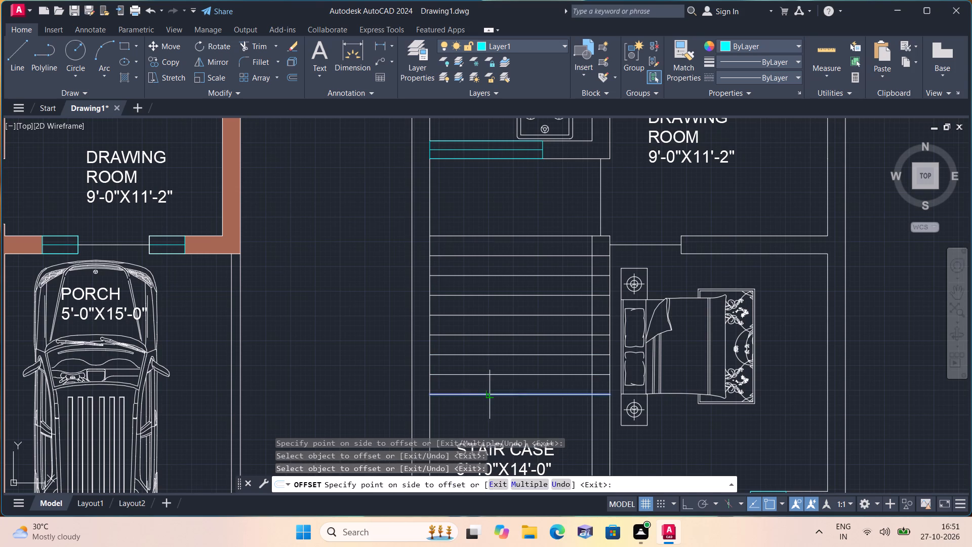
{"action": "left_click", "coordinate": [490, 415]}
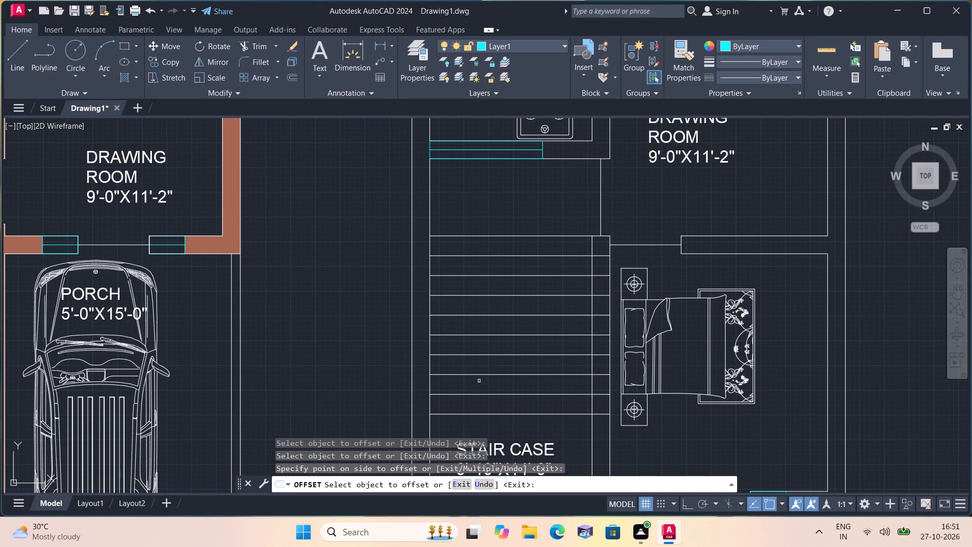
{"action": "key", "text": "Escape"}
Trim the tread line ends that cross the wall on the east side of the second plan's staircase room.
{"action": "type", "text": "trim"}
{"action": "key", "text": "space"}
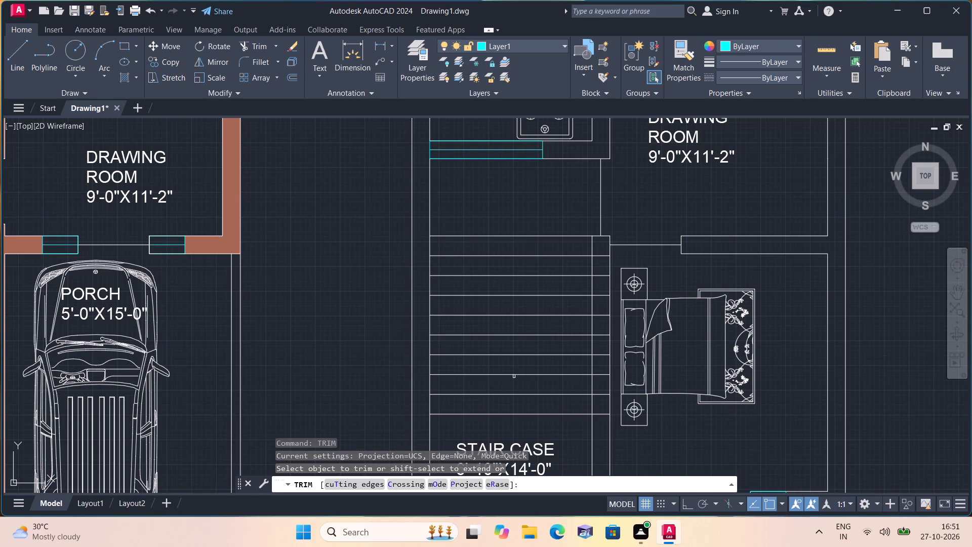
{"action": "left_click", "coordinate": [603, 250]}
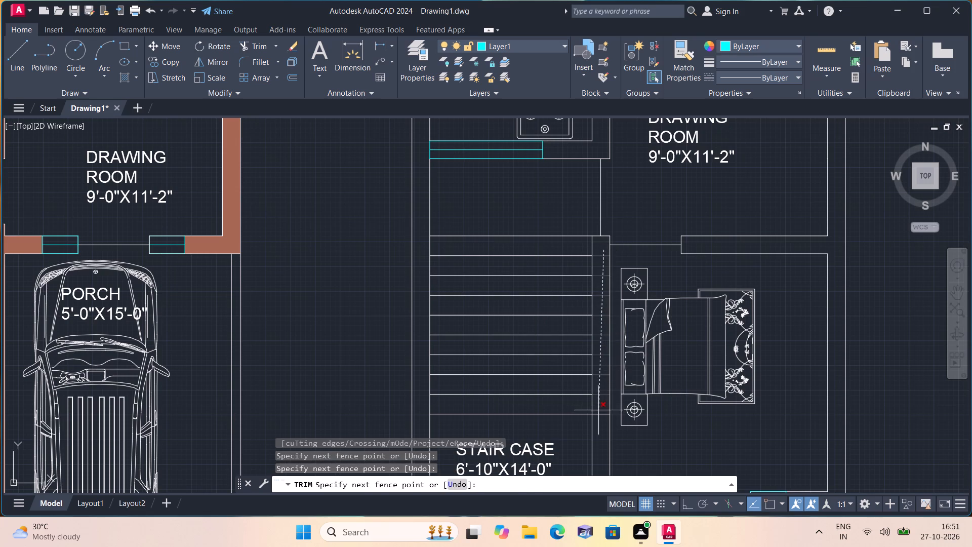
{"action": "left_click", "coordinate": [601, 416]}
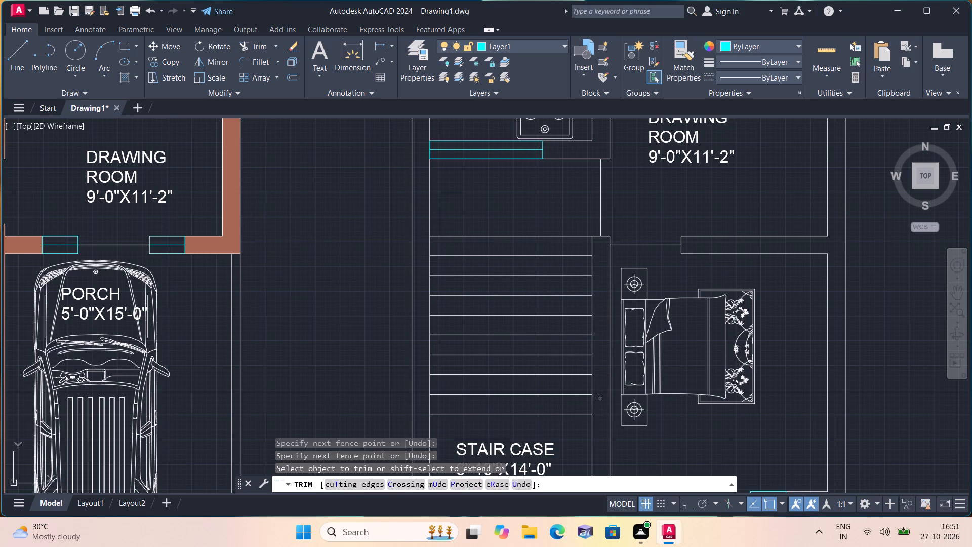
{"action": "key", "text": "space"}
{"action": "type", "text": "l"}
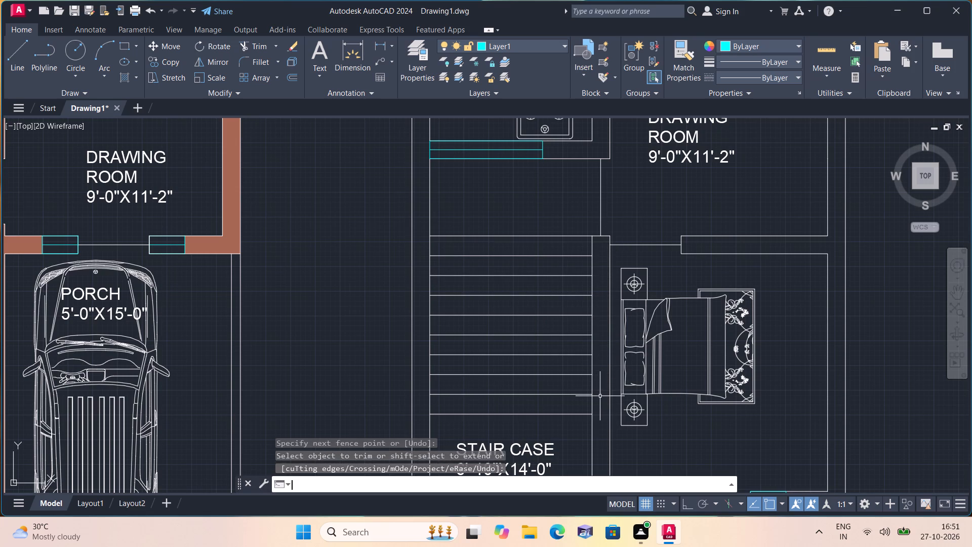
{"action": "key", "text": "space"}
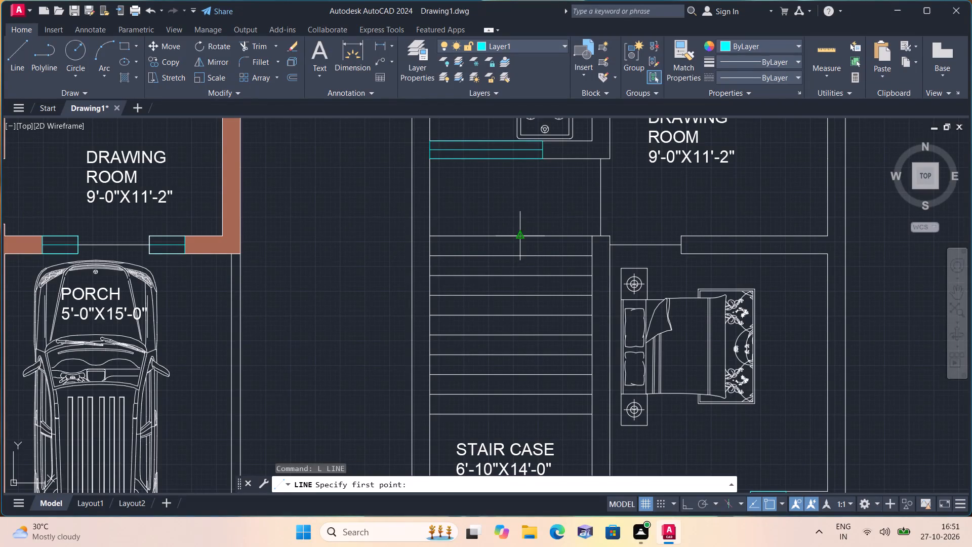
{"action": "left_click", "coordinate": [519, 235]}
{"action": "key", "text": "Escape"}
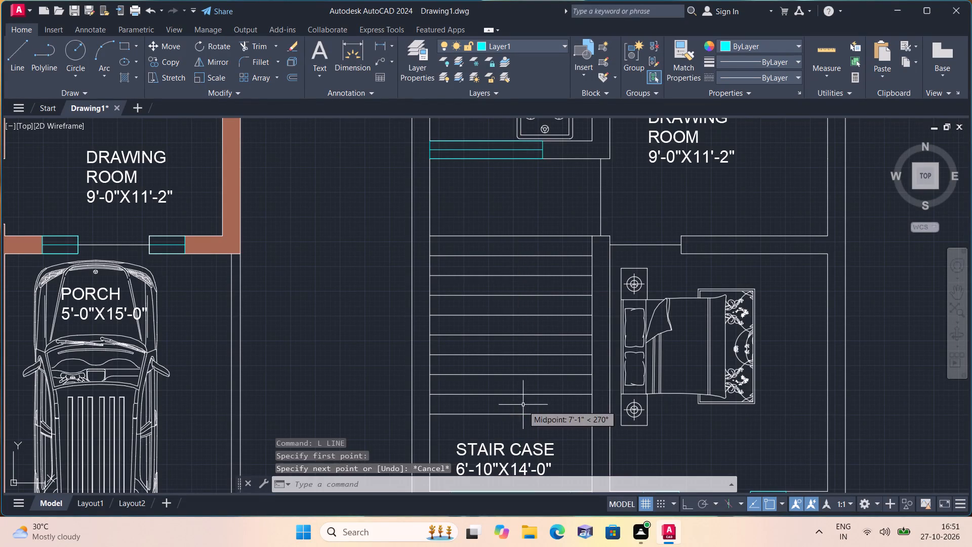
Draw a vertical centre line on layer 0, with ortho on, from the northernmost tread line's midpoint to the southernmost tread line.
{"action": "left_click", "coordinate": [522, 47]}
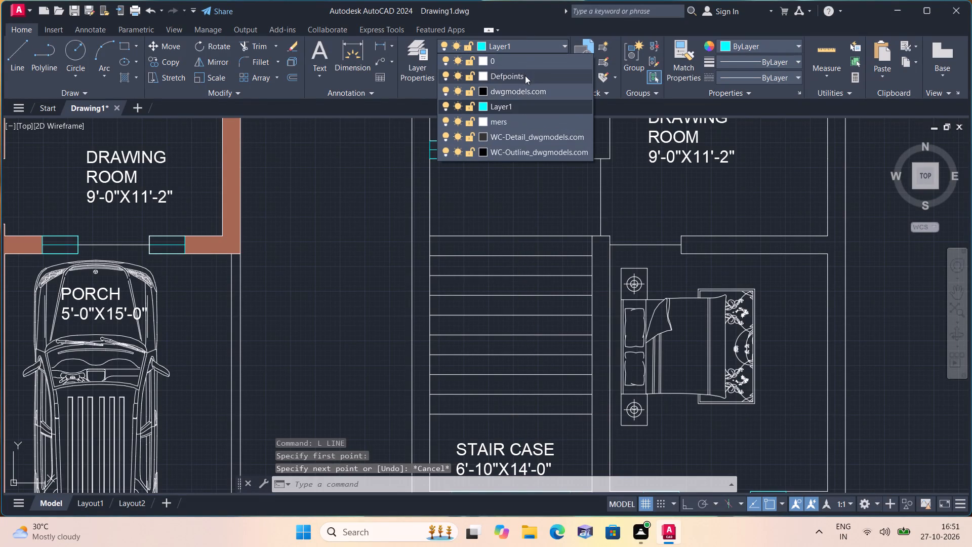
{"action": "left_click", "coordinate": [506, 61]}
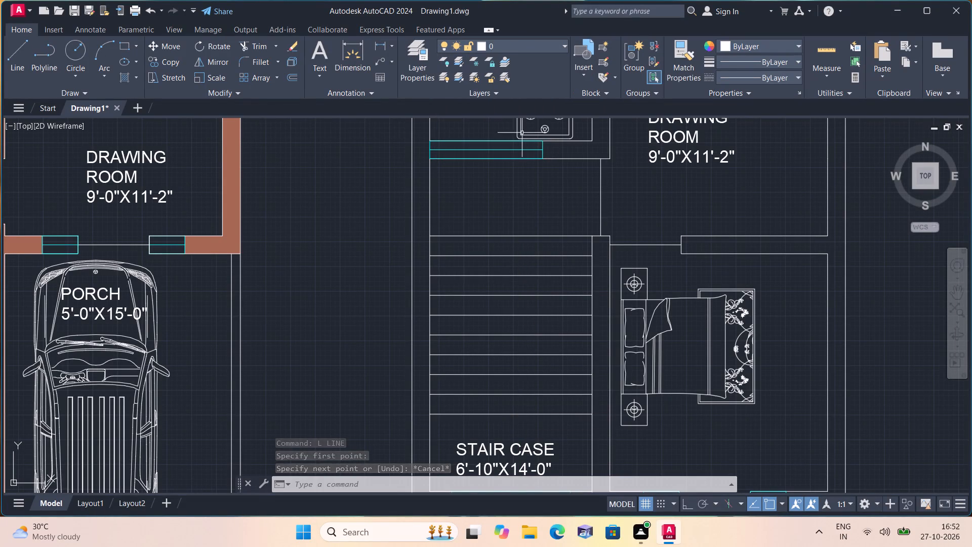
{"action": "key", "text": "space"}
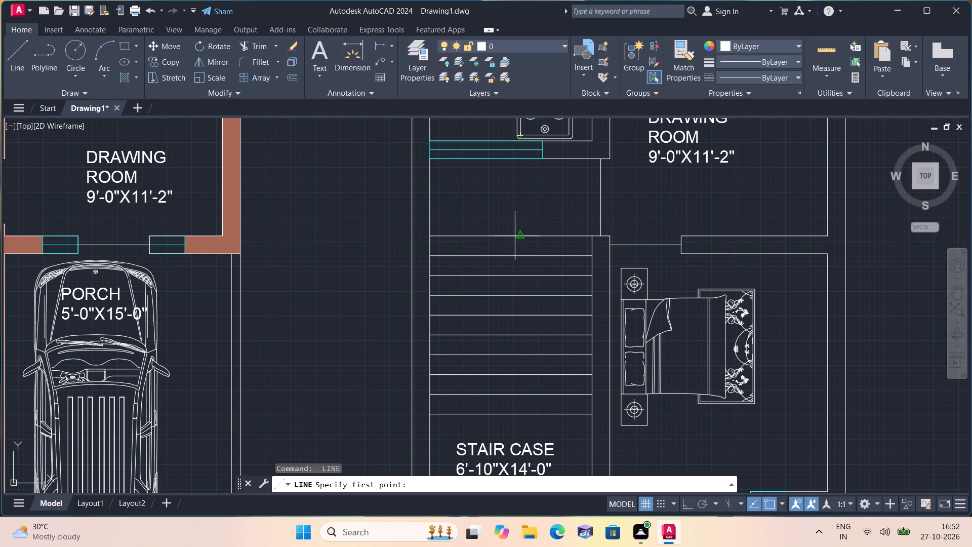
{"action": "left_click", "coordinate": [519, 236]}
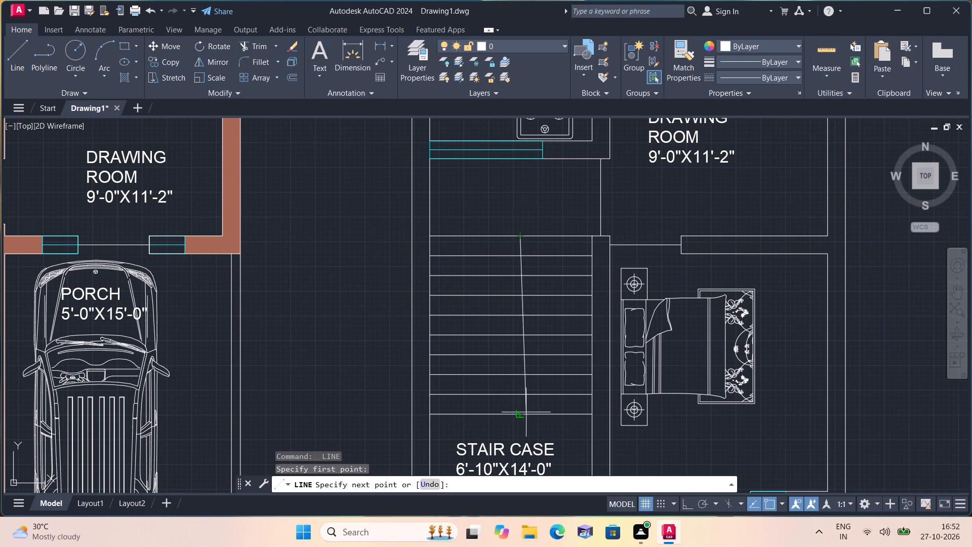
{"action": "key", "text": "F8"}
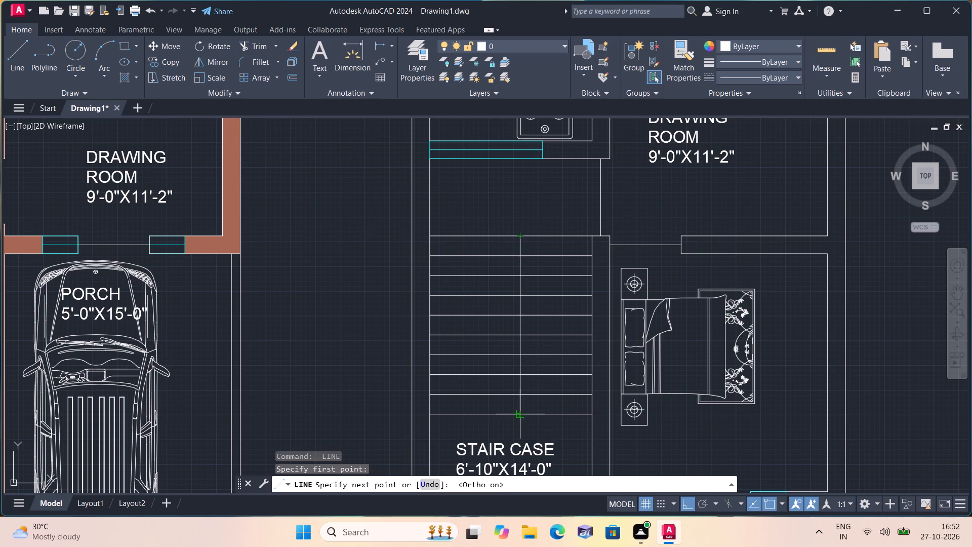
{"action": "left_click", "coordinate": [519, 412]}
{"action": "key", "text": "space"}
Offset the staircase centre line 1" to the west and 1" to the east.
{"action": "type", "text": "off"}
{"action": "key", "text": "space"}
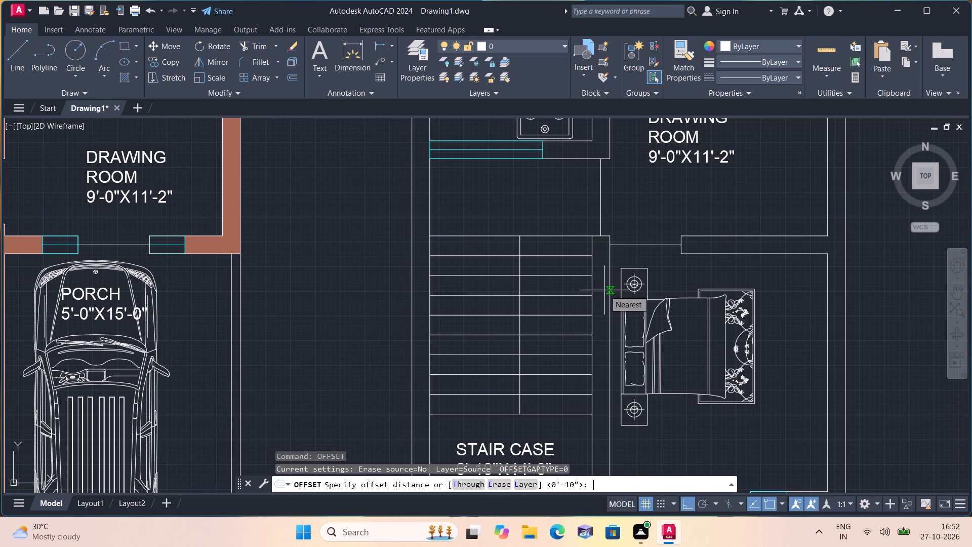
{"action": "type", "text": "1\""}
{"action": "key", "text": "space"}
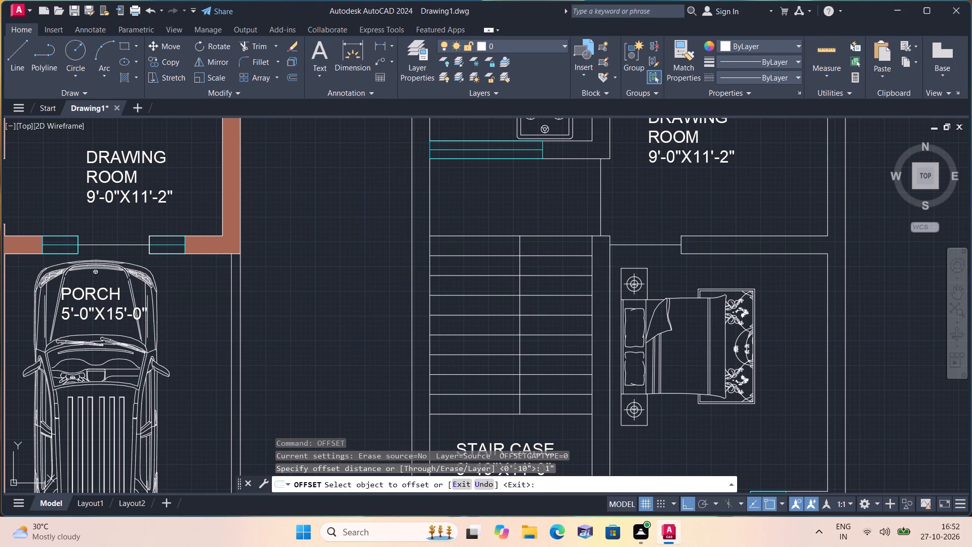
{"action": "scroll", "coordinate": [524, 296], "scroll_direction": "up", "scroll_amount": 1}
{"action": "left_click", "coordinate": [517, 281]}
{"action": "left_click", "coordinate": [435, 281]}
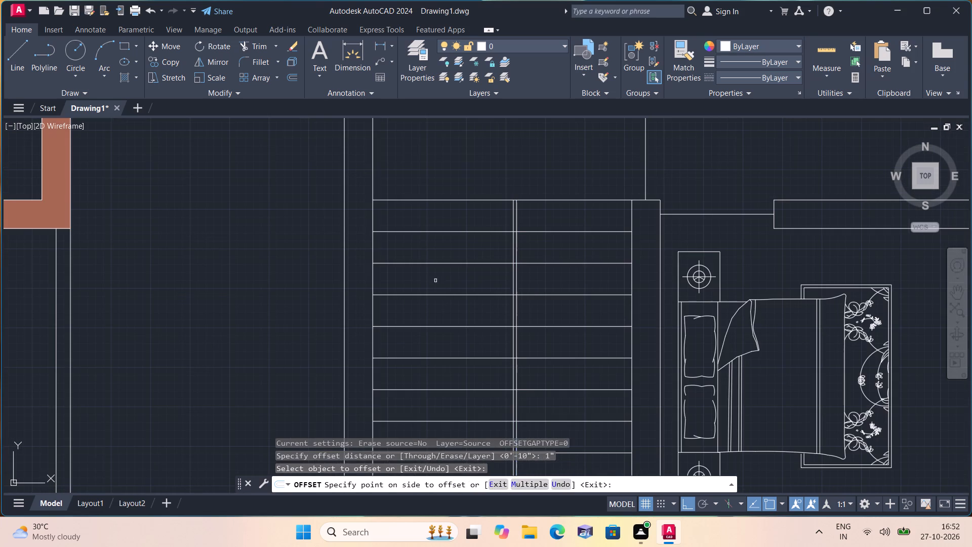
{"action": "left_click", "coordinate": [517, 287]}
{"action": "left_click", "coordinate": [565, 283]}
{"action": "key", "text": "space"}
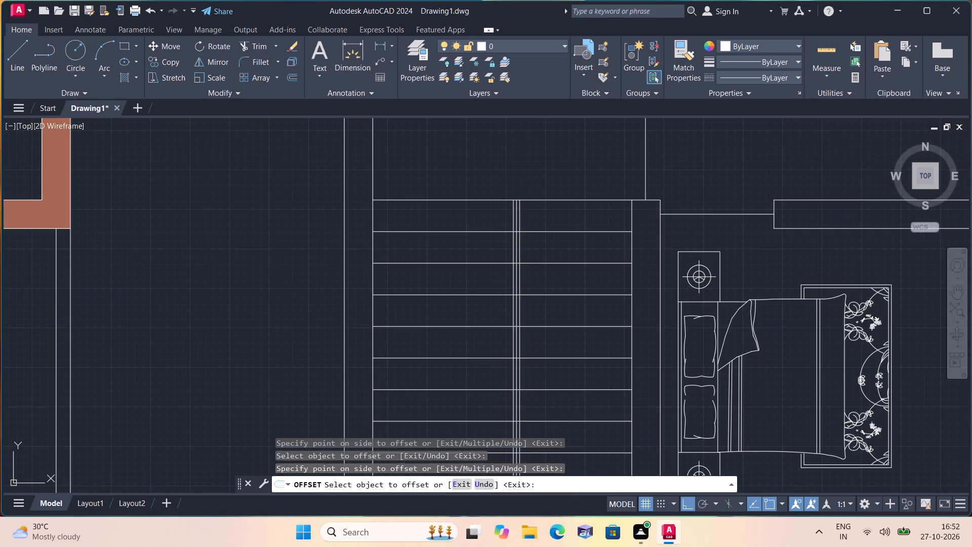
Delete the original centre line between the two offset lines of the second plan's staircase.
{"action": "scroll", "coordinate": [549, 281], "scroll_direction": "up", "scroll_amount": 3}
{"action": "left_click", "coordinate": [419, 276]}
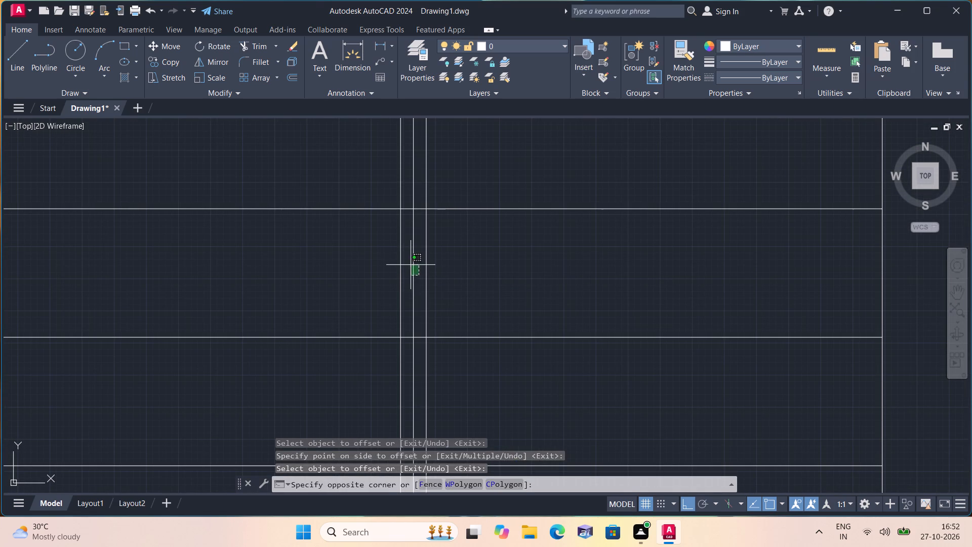
{"action": "left_click", "coordinate": [411, 265]}
{"action": "key", "text": "Delete"}
Trim the intermediate tread lines between the staircase's two central vertical lines, keeping the northernmost and southernmost lines whole.
{"action": "scroll", "coordinate": [427, 256], "scroll_direction": "down", "scroll_amount": 2}
{"action": "middle_click_drag", "start_coordinate": [432, 256], "coordinate": [441, 261]}
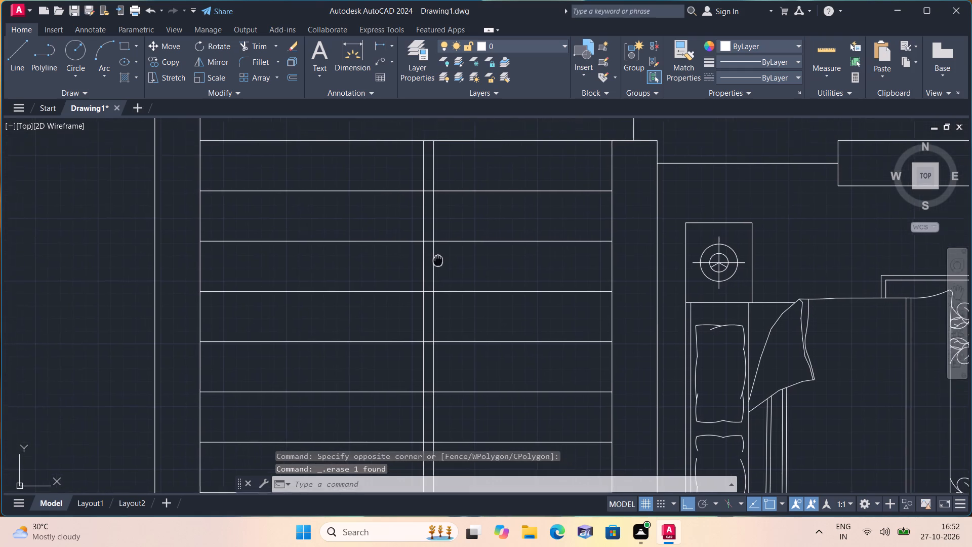
{"action": "middle_click_drag", "start_coordinate": [441, 261], "coordinate": [446, 263]}
{"action": "key", "text": "t"}
{"action": "key", "text": "r"}
{"action": "type", "text": "im"}
{"action": "key", "text": "space"}
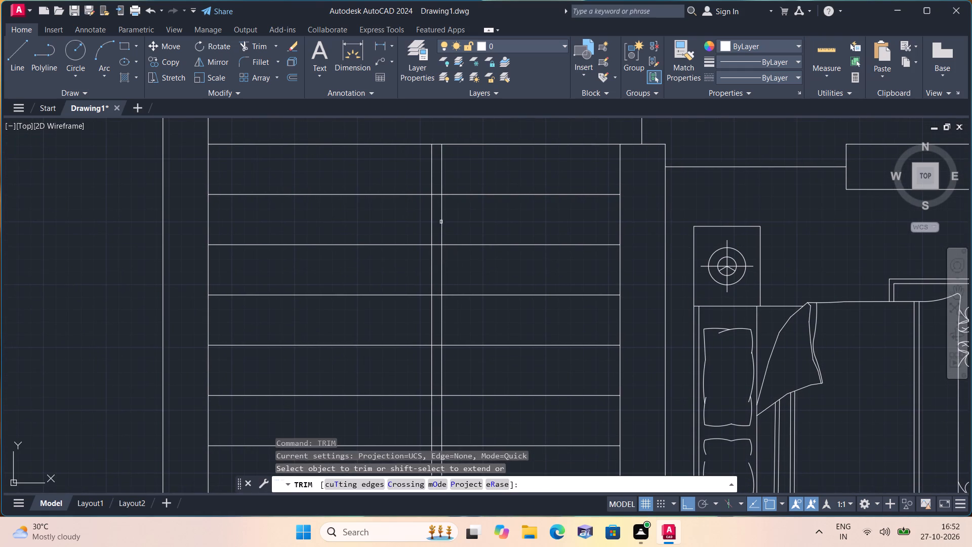
{"action": "scroll", "coordinate": [435, 193], "scroll_direction": "up", "scroll_amount": 2}
{"action": "left_click_drag", "start_coordinate": [436, 179], "coordinate": [436, 199]}
{"action": "left_click_drag", "start_coordinate": [433, 328], "coordinate": [434, 328]}
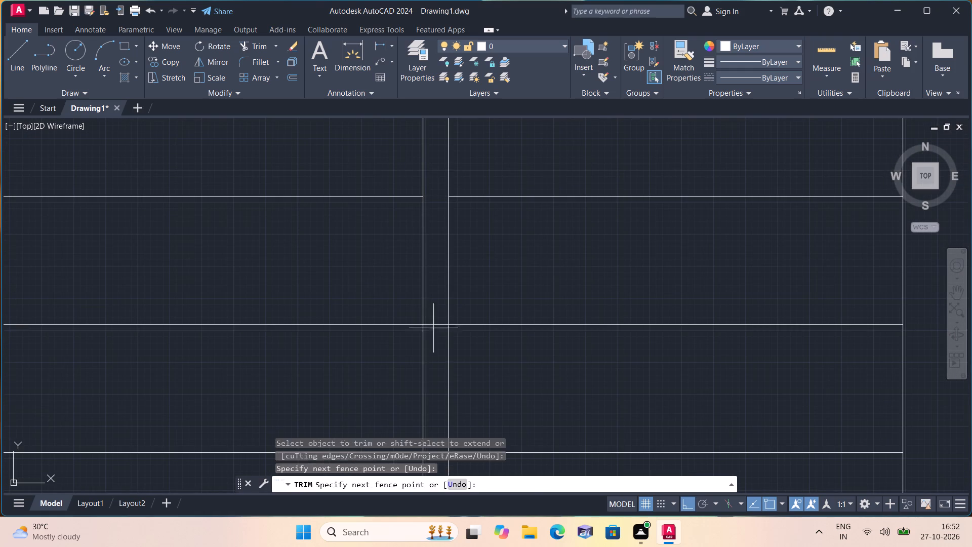
{"action": "left_click_drag", "start_coordinate": [434, 328], "coordinate": [434, 323]}
{"action": "left_click", "coordinate": [436, 302]}
{"action": "middle_click_drag", "start_coordinate": [436, 302], "coordinate": [422, 188]}
{"action": "scroll", "coordinate": [436, 300], "scroll_direction": "down", "scroll_amount": 2}
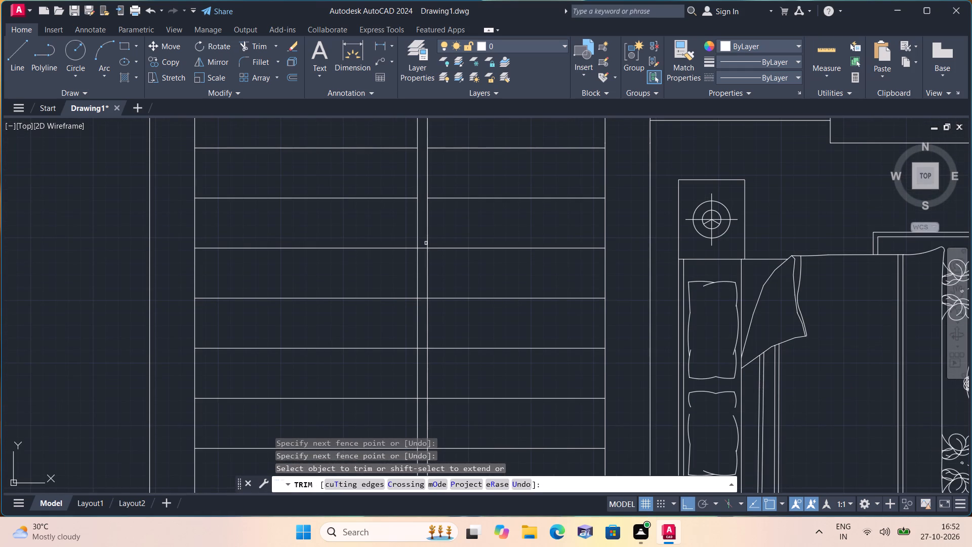
{"action": "left_click", "coordinate": [422, 247]}
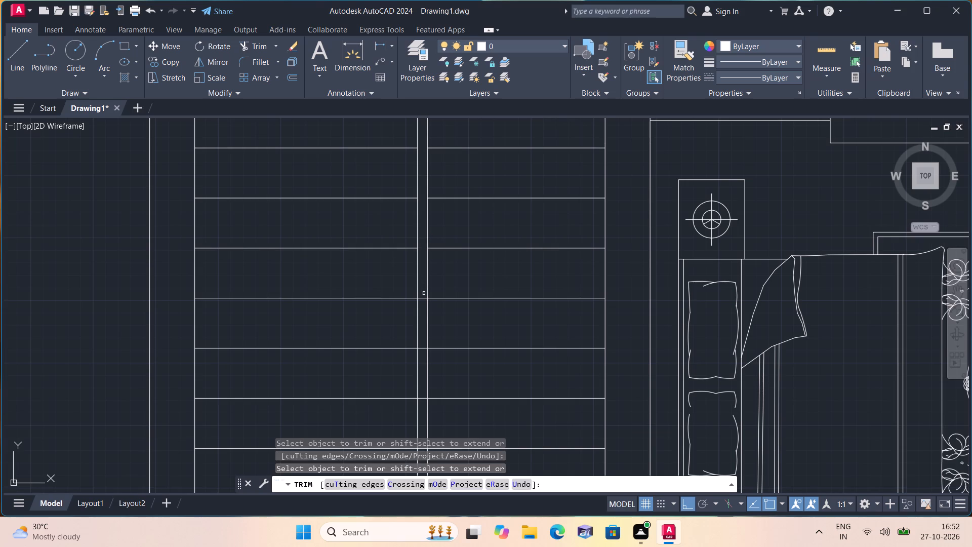
{"action": "left_click", "coordinate": [424, 297]}
{"action": "left_click", "coordinate": [423, 347]}
{"action": "middle_click_drag", "start_coordinate": [423, 345], "coordinate": [414, 214]}
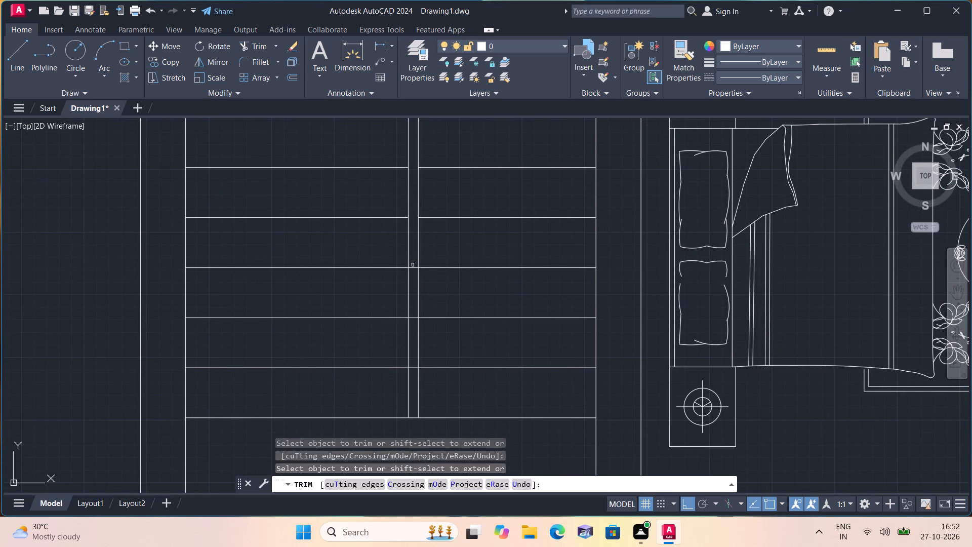
{"action": "left_click_drag", "start_coordinate": [413, 265], "coordinate": [413, 282]}
{"action": "left_click", "coordinate": [415, 318]}
{"action": "left_click", "coordinate": [413, 368]}
{"action": "scroll", "coordinate": [425, 327], "scroll_direction": "down", "scroll_amount": 2}
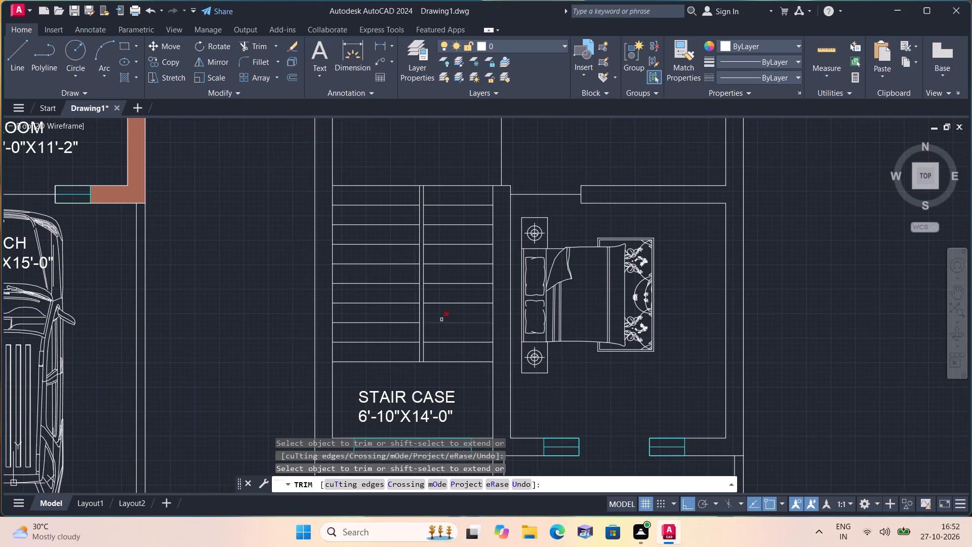
{"action": "key", "text": "Escape"}
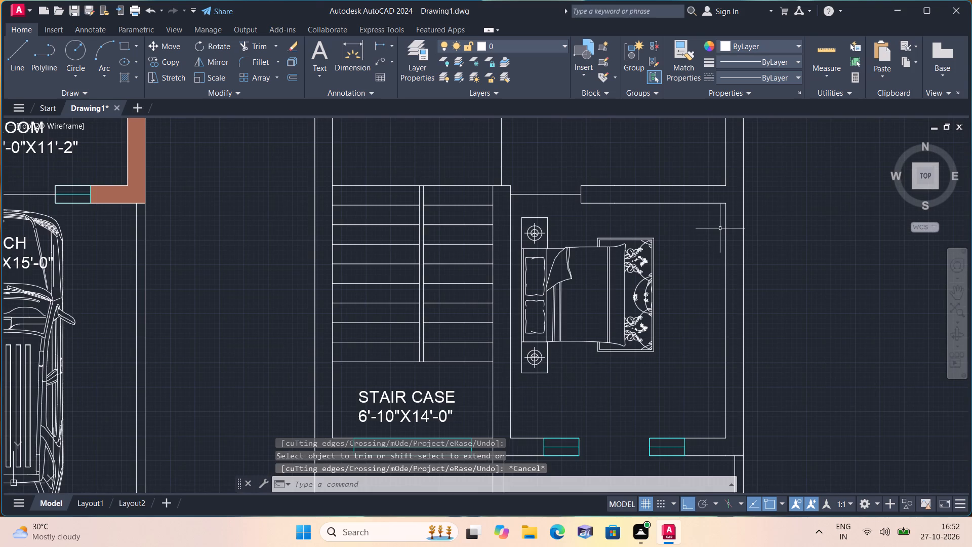
{"action": "scroll", "coordinate": [719, 226], "scroll_direction": "down", "scroll_amount": 1}
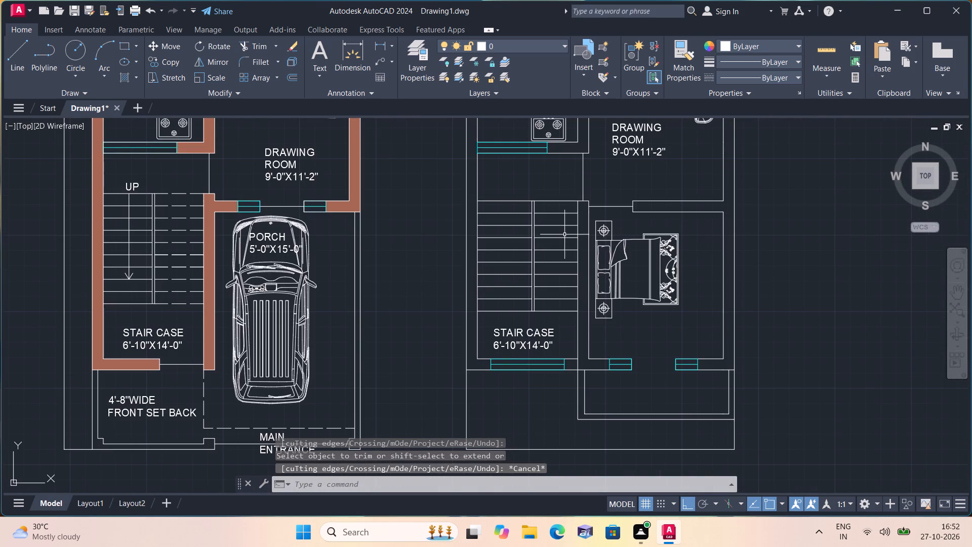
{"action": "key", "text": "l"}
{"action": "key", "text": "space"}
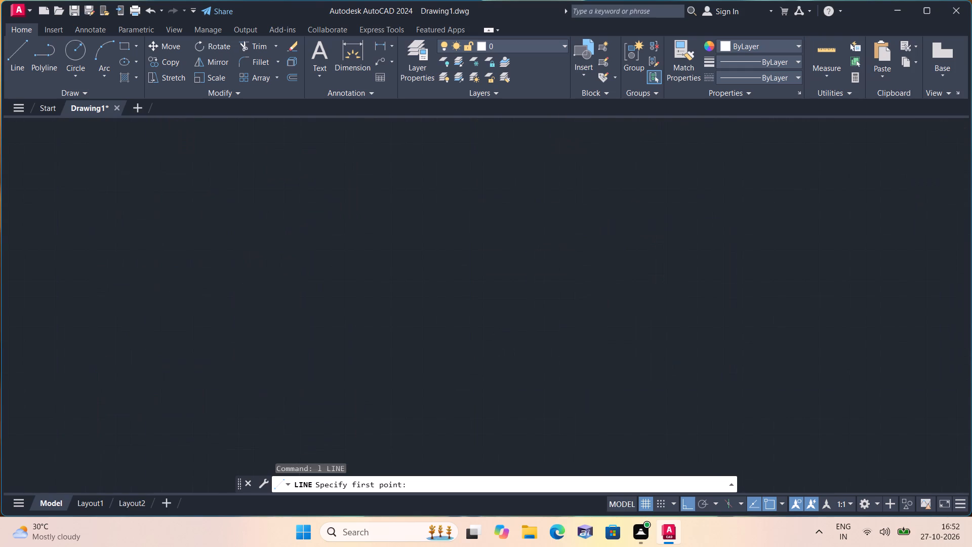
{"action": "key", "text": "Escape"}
Copy the first plan's stair direction arrow, with ortho off, onto both the west and east flights of the second plan's staircase.
{"action": "scroll", "coordinate": [118, 233], "scroll_direction": "up", "scroll_amount": 2}
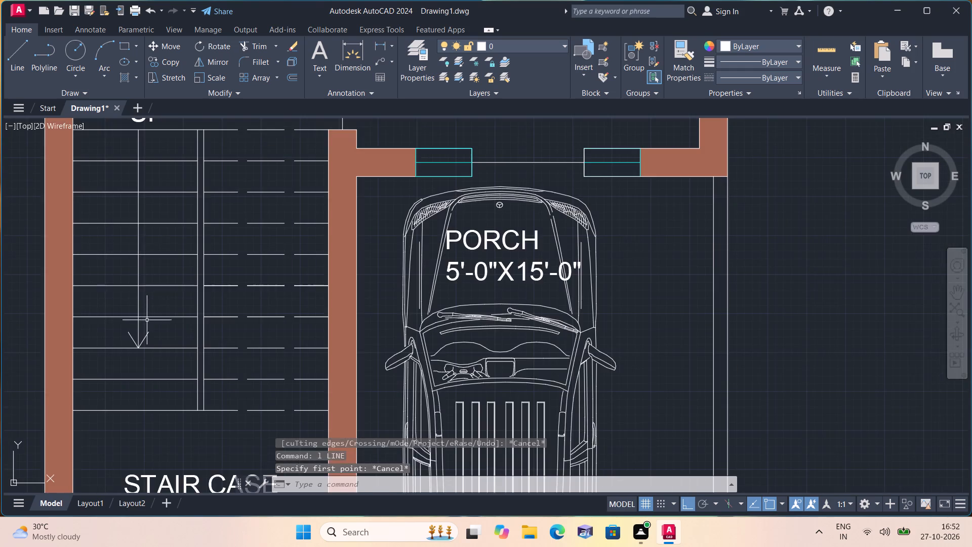
{"action": "scroll", "coordinate": [150, 329], "scroll_direction": "up", "scroll_amount": 1}
{"action": "left_click", "coordinate": [157, 353]}
{"action": "left_click", "coordinate": [116, 330]}
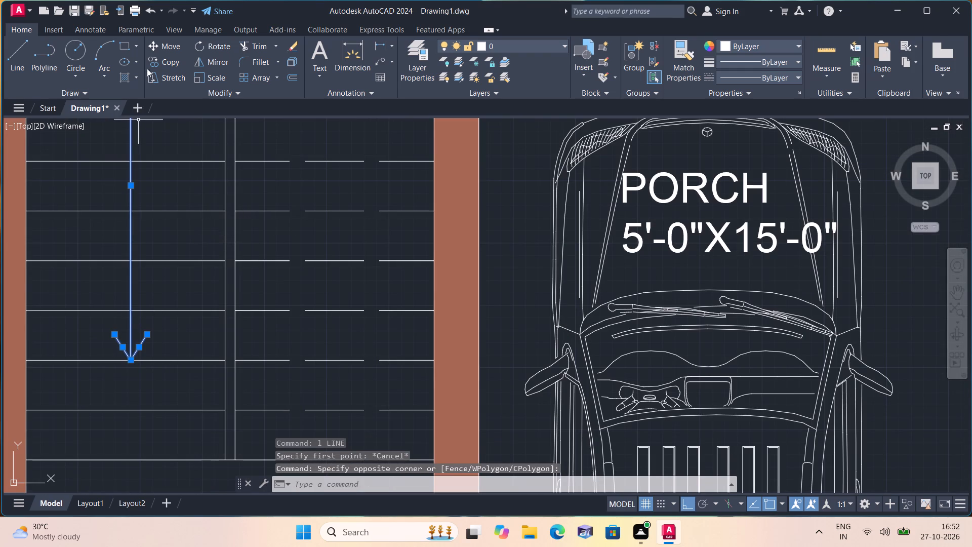
{"action": "left_click", "coordinate": [172, 58]}
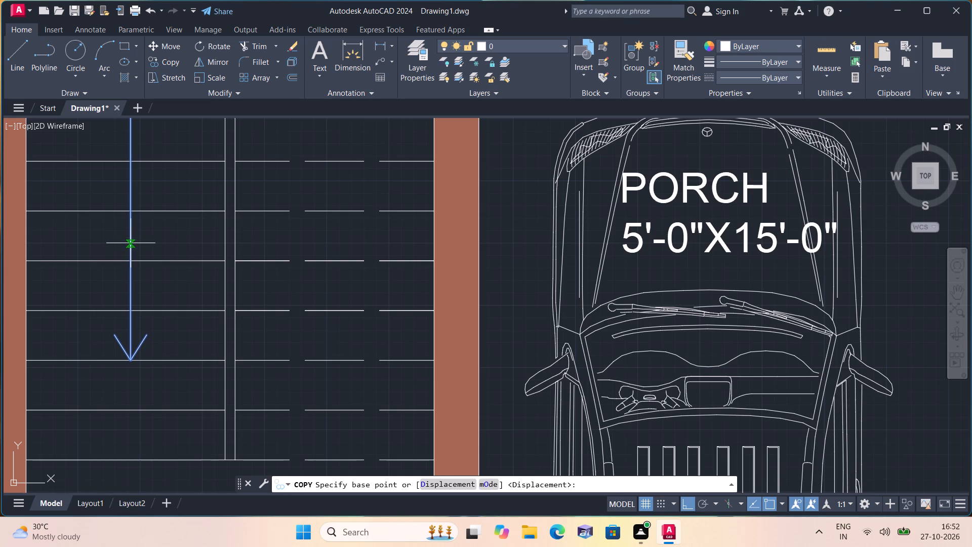
{"action": "left_click", "coordinate": [131, 243]}
{"action": "scroll", "coordinate": [269, 260], "scroll_direction": "down", "scroll_amount": 2}
{"action": "middle_click_drag", "start_coordinate": [597, 292], "coordinate": [202, 303]}
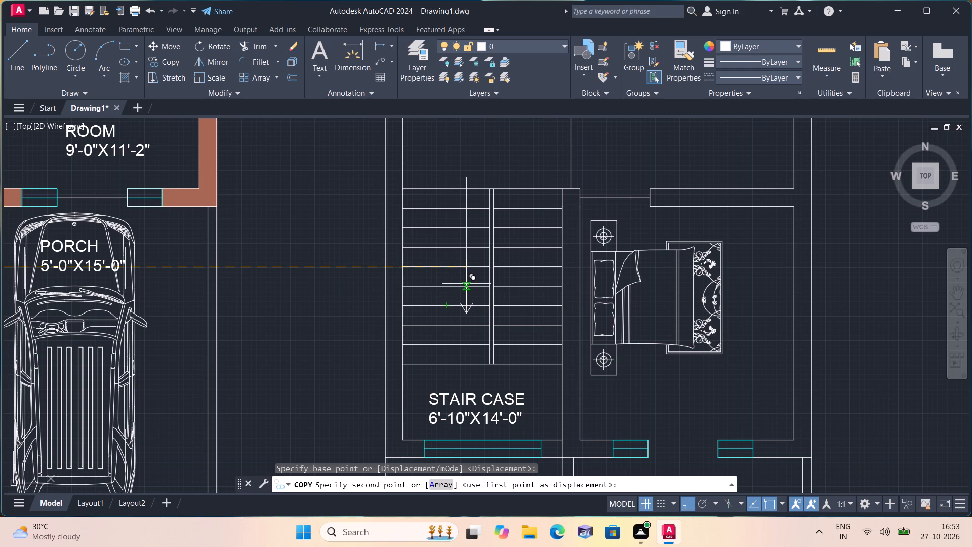
{"action": "key", "text": "F8"}
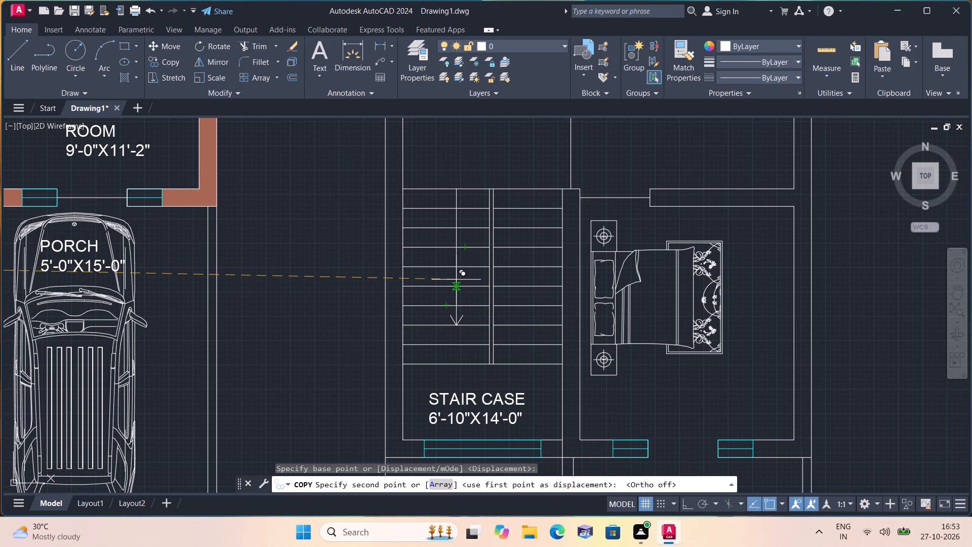
{"action": "left_click", "coordinate": [456, 280]}
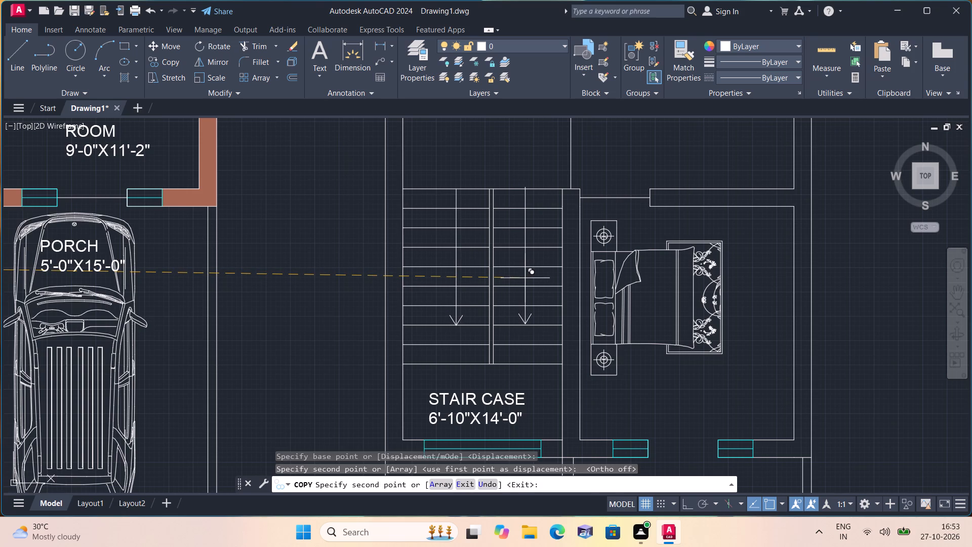
{"action": "left_click", "coordinate": [525, 281]}
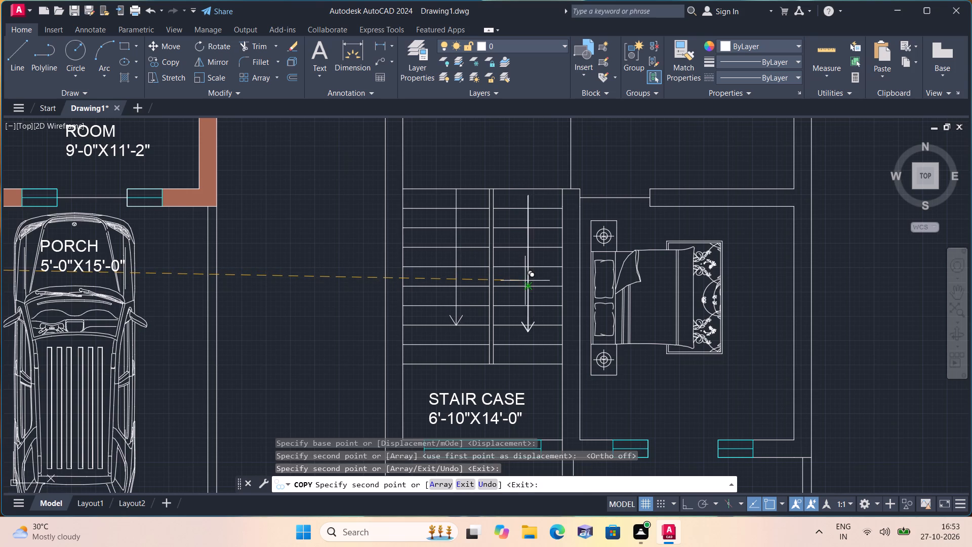
{"action": "key", "text": "Escape"}
Move the east flight's arrow north so its tip sits on the tread line level with the west flight's arrow tip.
{"action": "scroll", "coordinate": [545, 304], "scroll_direction": "up", "scroll_amount": 1}
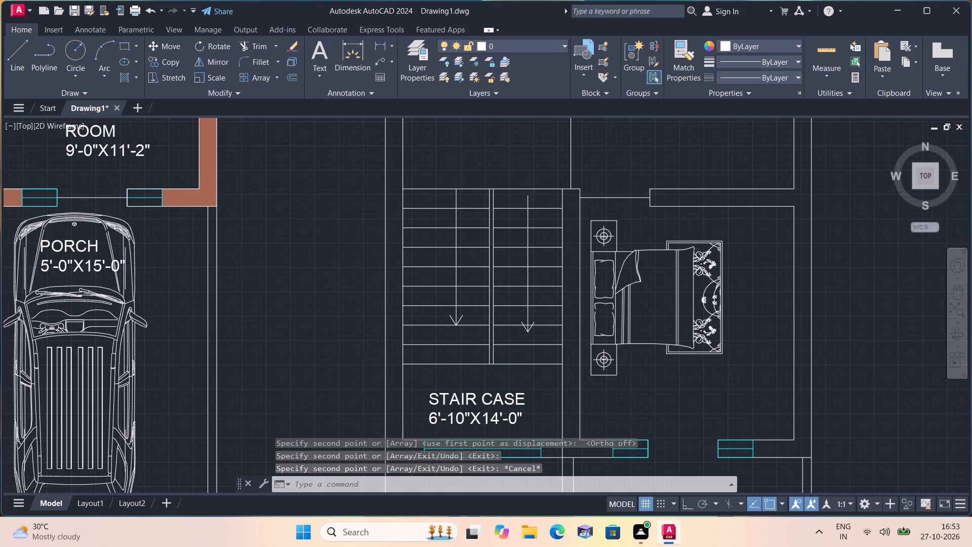
{"action": "scroll", "coordinate": [545, 304], "scroll_direction": "up", "scroll_amount": 1}
{"action": "scroll", "coordinate": [511, 360], "scroll_direction": "up", "scroll_amount": 1}
{"action": "left_click", "coordinate": [508, 390]}
{"action": "left_click", "coordinate": [470, 374]}
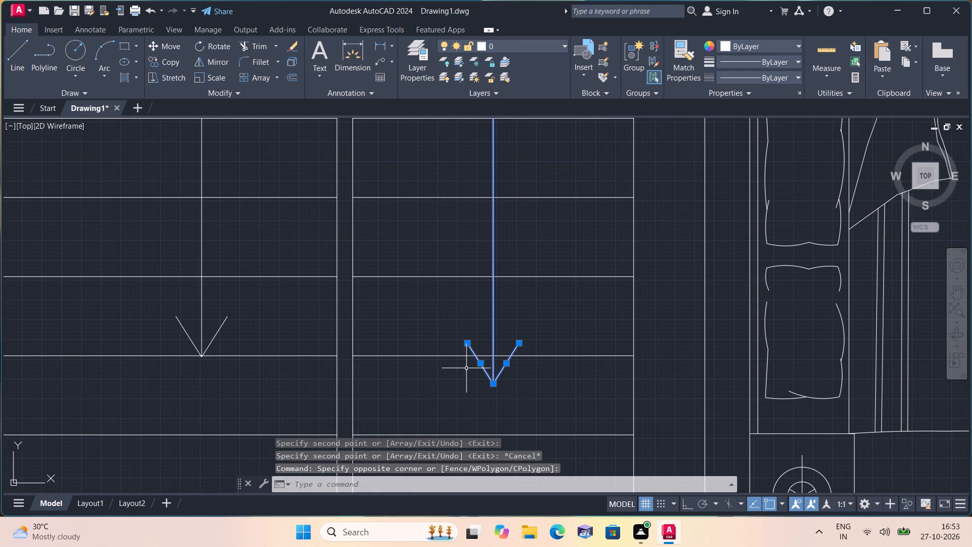
{"action": "left_click", "coordinate": [157, 46]}
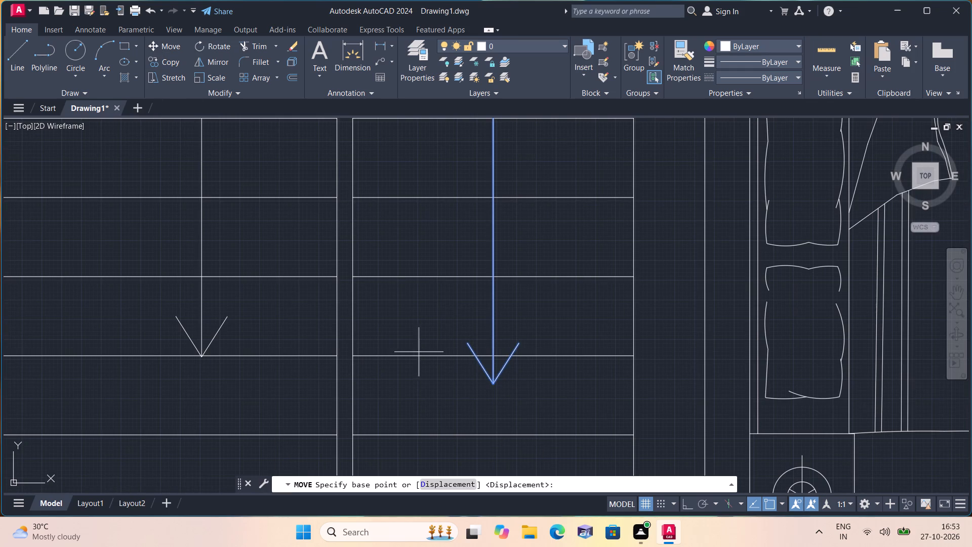
{"action": "left_click", "coordinate": [494, 380]}
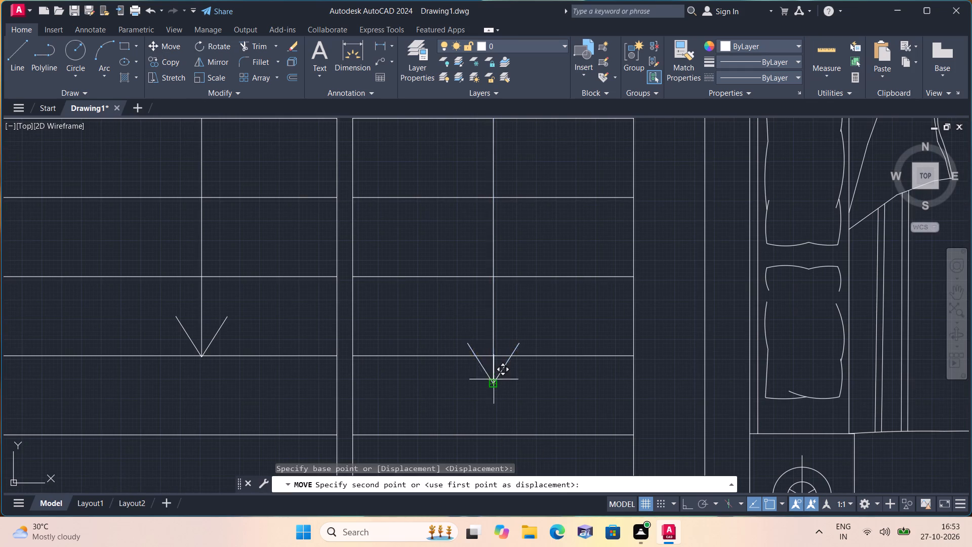
{"action": "left_click", "coordinate": [491, 359]}
Add a multiline text label reading 3'-0"WIDE BALCONY on two lines inside the second plan's front balcony.
{"action": "scroll", "coordinate": [514, 380], "scroll_direction": "down", "scroll_amount": 1}
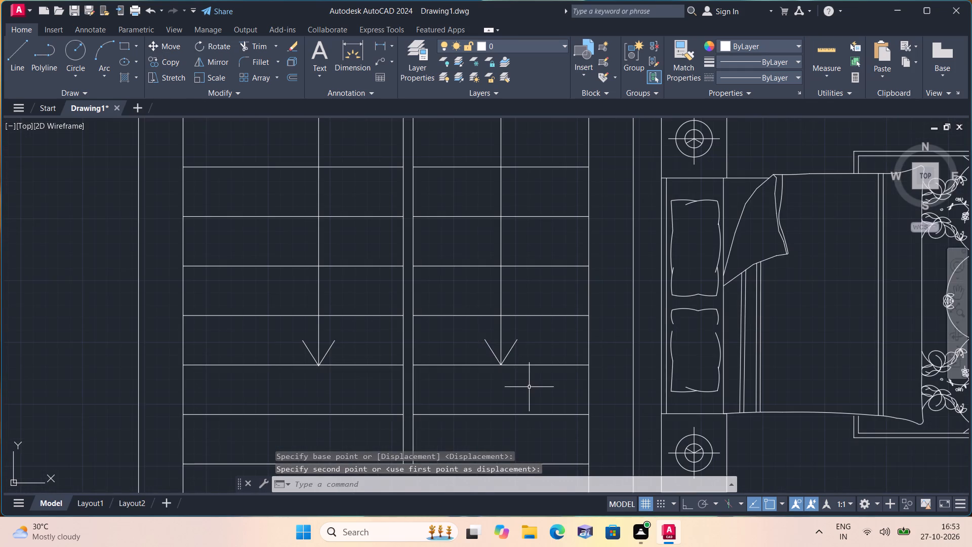
{"action": "scroll", "coordinate": [529, 387], "scroll_direction": "down", "scroll_amount": 3}
{"action": "middle_click_drag", "start_coordinate": [554, 383], "coordinate": [564, 314]}
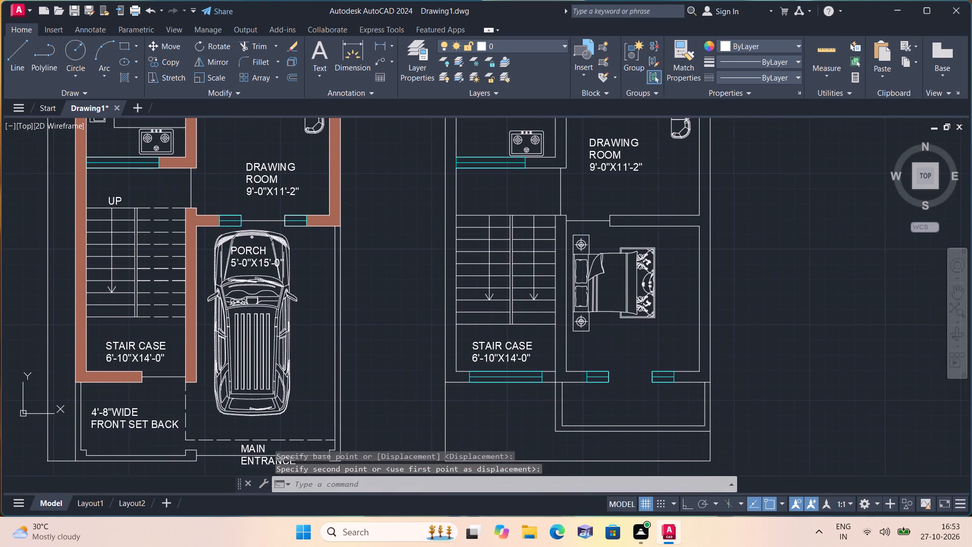
{"action": "scroll", "coordinate": [492, 350], "scroll_direction": "down", "scroll_amount": 2}
{"action": "middle_click_drag", "start_coordinate": [377, 380], "coordinate": [382, 280]}
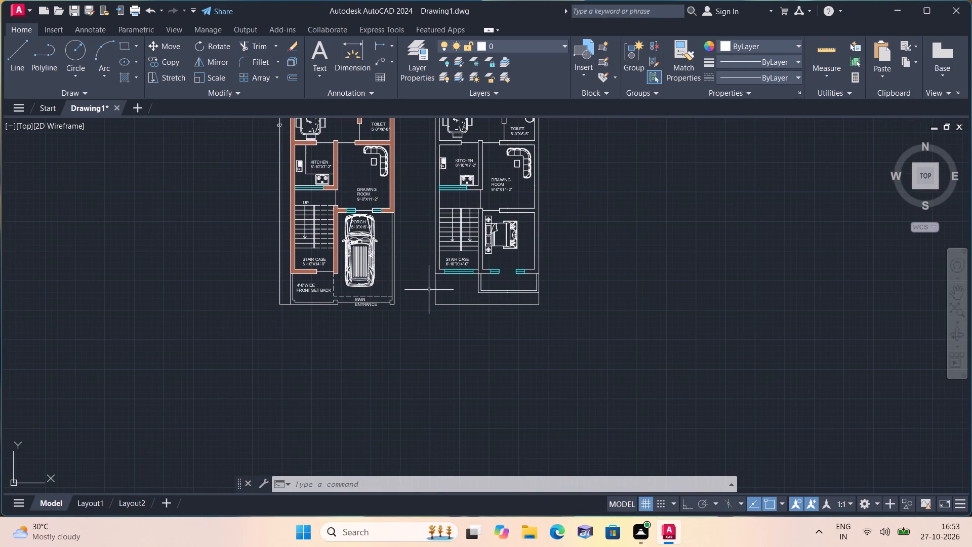
{"action": "scroll", "coordinate": [467, 287], "scroll_direction": "up", "scroll_amount": 2}
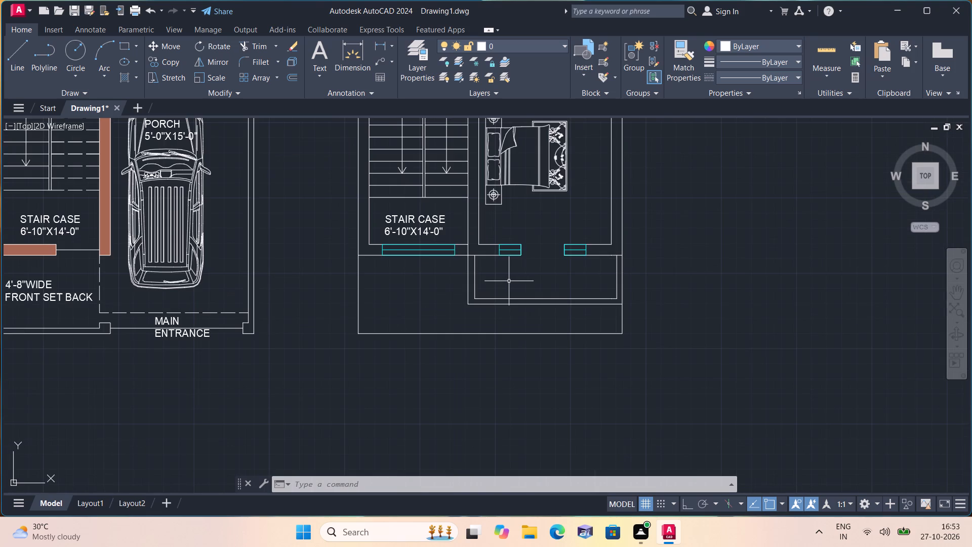
{"action": "type", "text": "mm"}
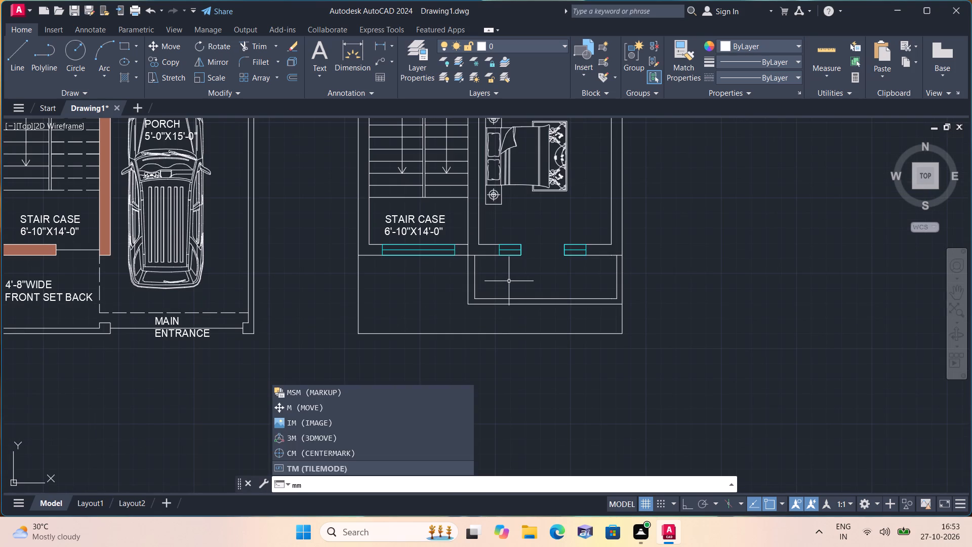
{"action": "type", "text": "t"}
{"action": "key", "text": "space"}
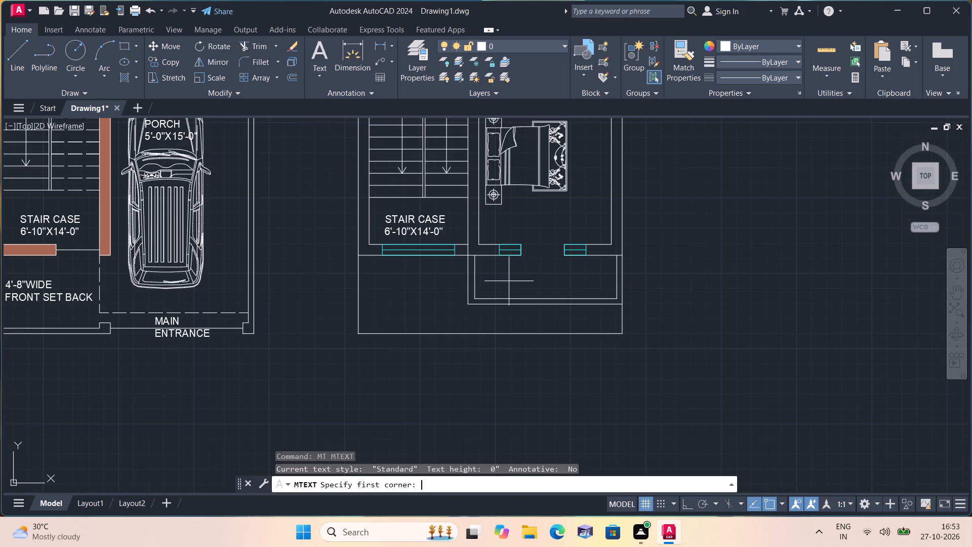
{"action": "scroll", "coordinate": [537, 291], "scroll_direction": "up", "scroll_amount": 1}
{"action": "triple_click", "coordinate": [496, 260]}
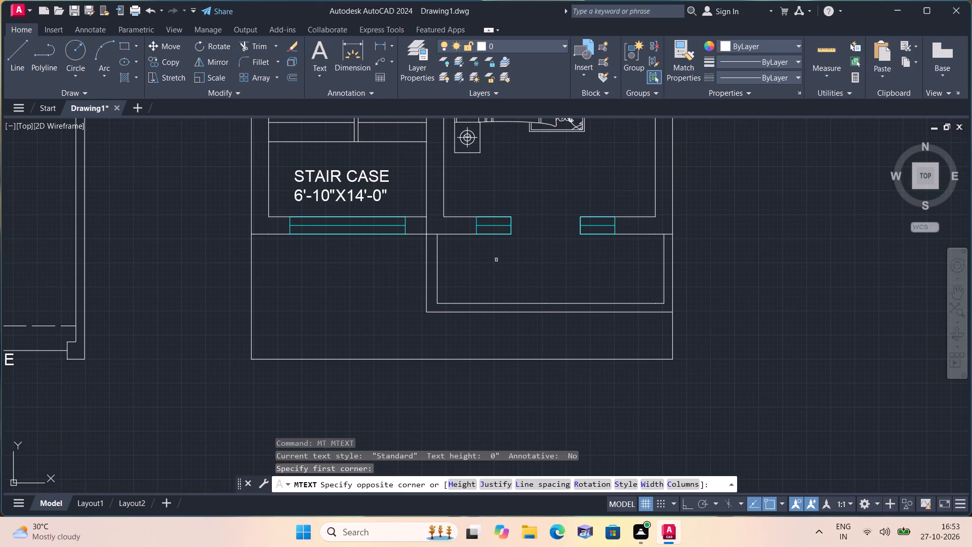
{"action": "left_click", "coordinate": [496, 260]}
{"action": "key", "text": "3"}
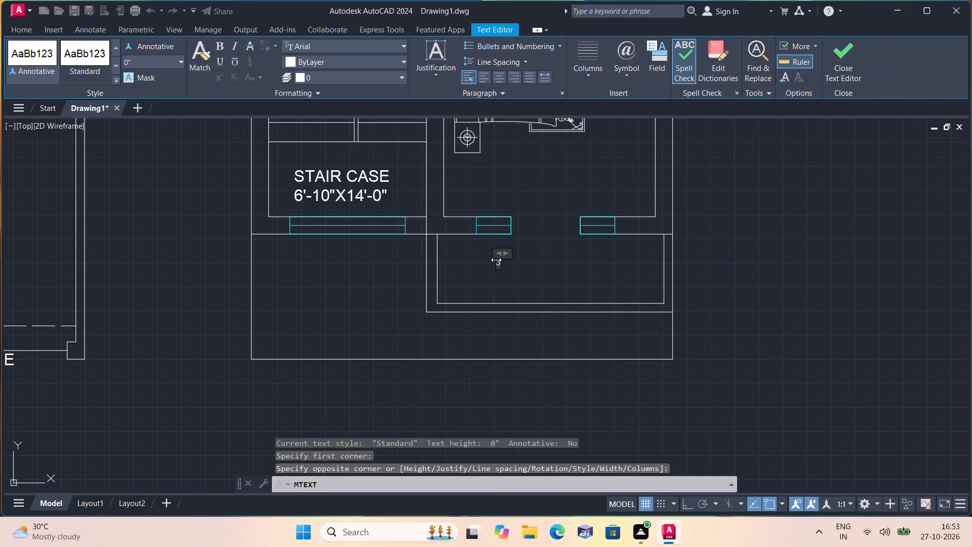
{"action": "type", "text": "'-0\""}
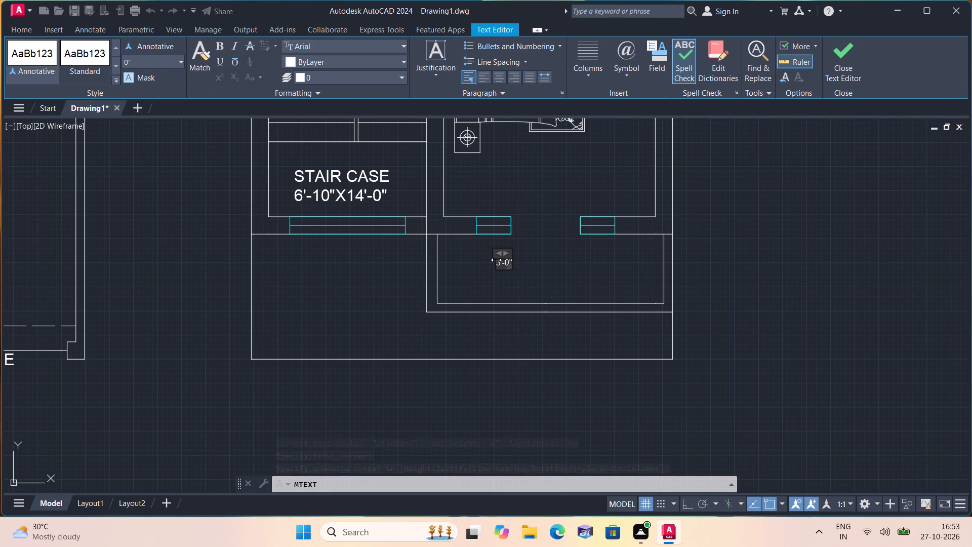
{"action": "type", "text": "WIDE"}
{"action": "key", "text": "Return"}
{"action": "type", "text": "BA"}
{"action": "type", "text": "LCONY"}
{"action": "left_click", "coordinate": [547, 207]}
Add a multiline text label reading BEDROOM 9'-0"X10'-0" on two lines, south of the bed in the second plan's front bedroom.
{"action": "middle_click_drag", "start_coordinate": [540, 188], "coordinate": [553, 301]}
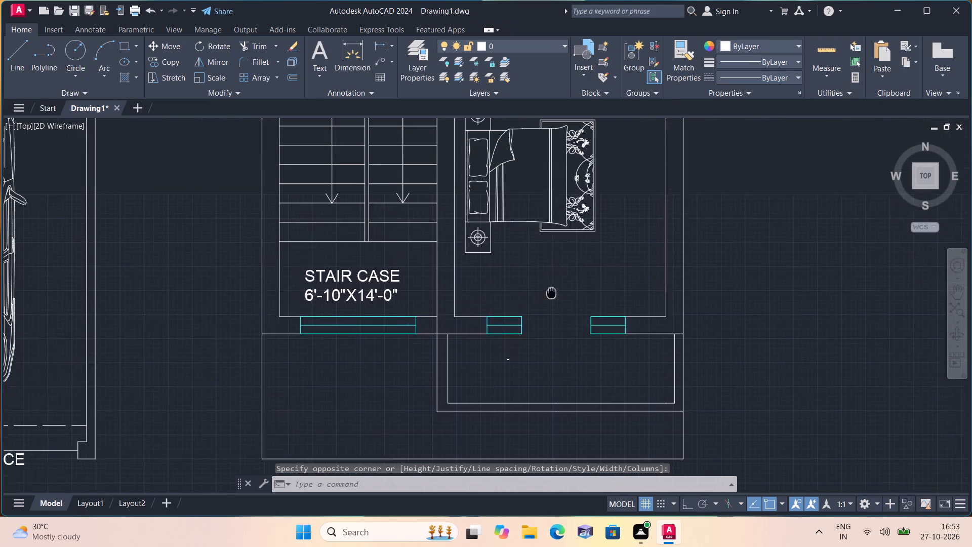
{"action": "middle_click_drag", "start_coordinate": [553, 301], "coordinate": [566, 335]}
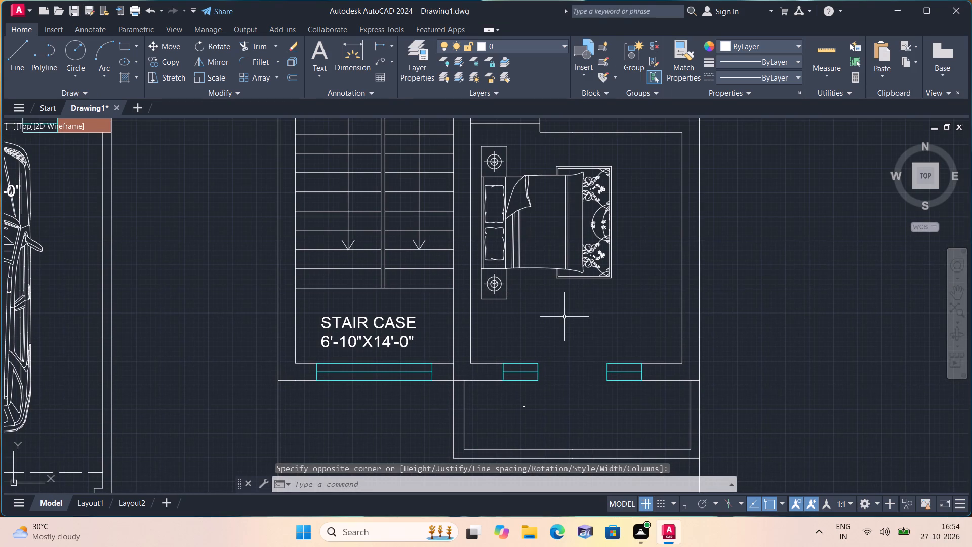
{"action": "key", "text": "space"}
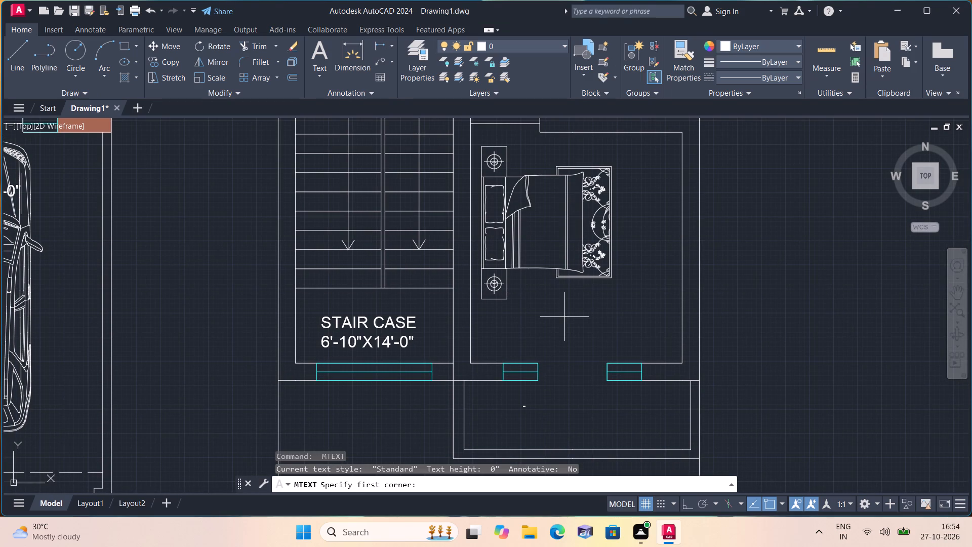
{"action": "triple_click", "coordinate": [548, 329]}
{"action": "left_click", "coordinate": [548, 329]}
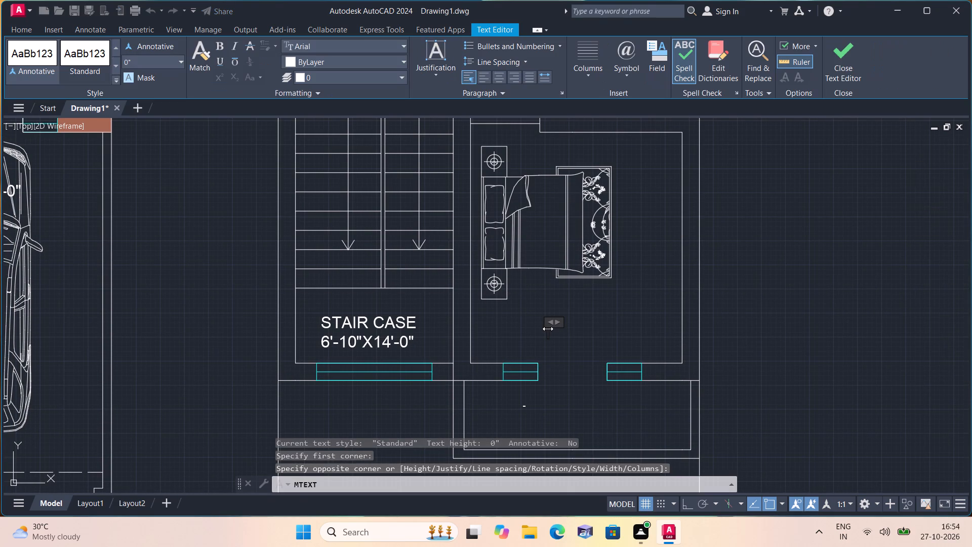
{"action": "type", "text": "BEDROOM"}
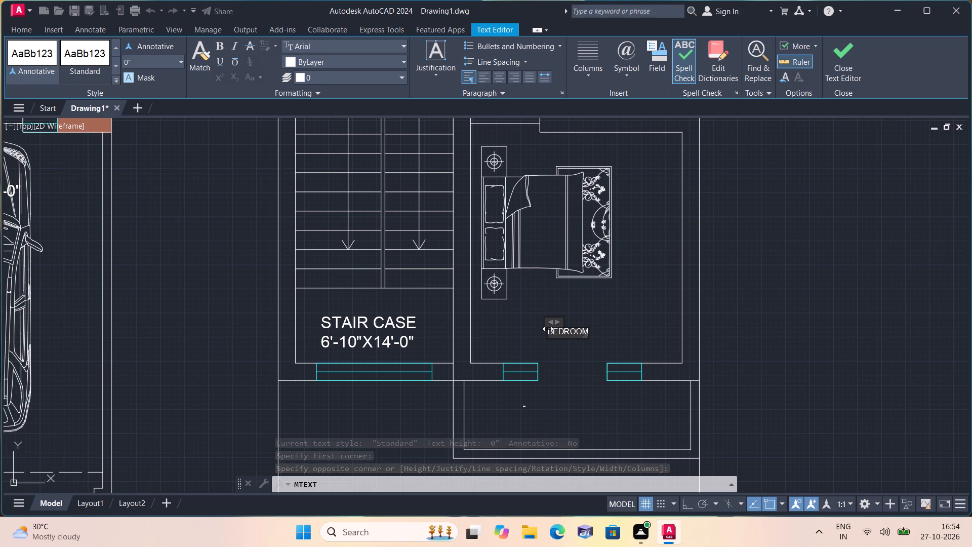
{"action": "key", "text": "Return"}
{"action": "key", "text": "9"}
{"action": "key", "text": "apostrophe"}
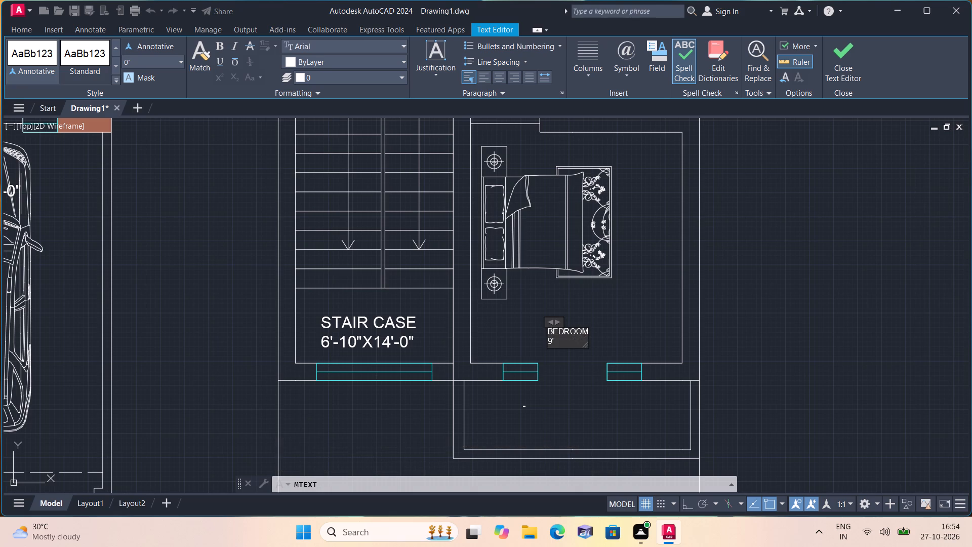
{"action": "key", "text": "minus"}
{"action": "key", "text": "0"}
{"action": "key", "text": "shift+quotedbl"}
{"action": "key", "text": "x"}
{"action": "type", "text": "10'-0\""}
{"action": "left_click", "coordinate": [510, 333]}
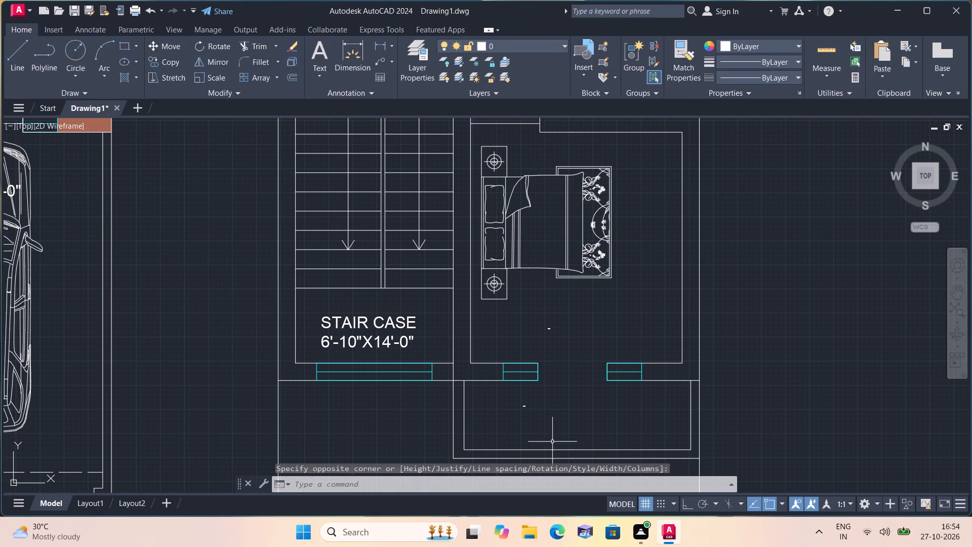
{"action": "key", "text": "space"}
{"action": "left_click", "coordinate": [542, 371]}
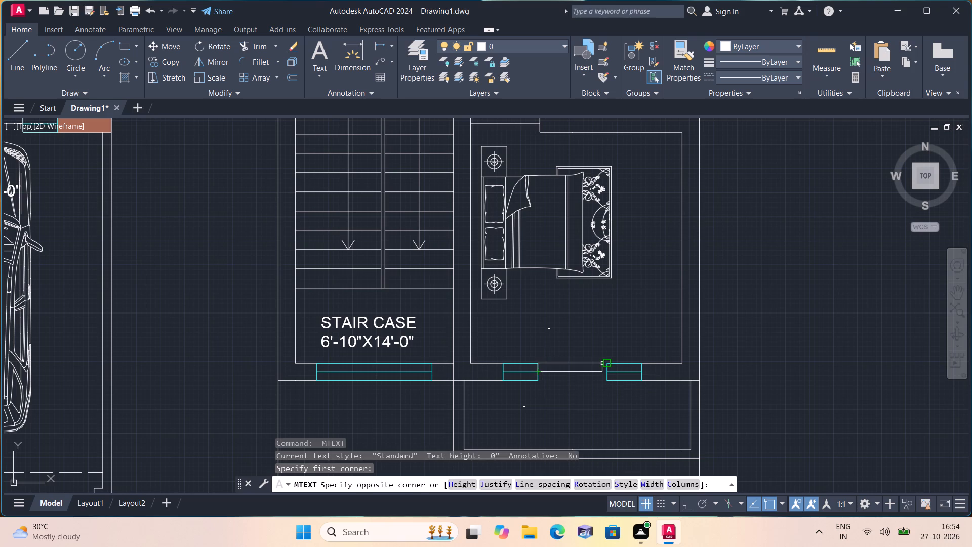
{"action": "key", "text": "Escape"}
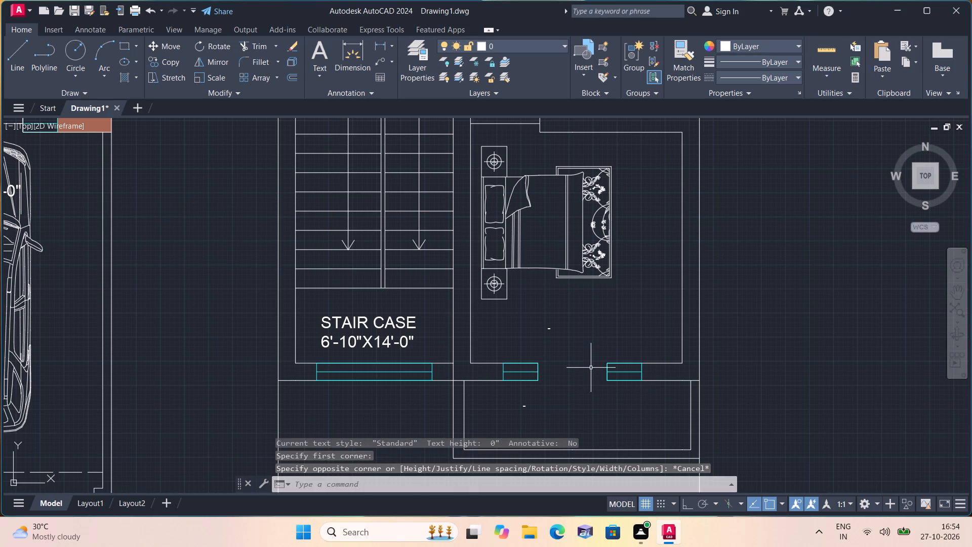
Draw a line across the opening between the two windows in the second plan's front bedroom wall, joining their facing midpoints.
{"action": "key", "text": "l"}
{"action": "key", "text": "space"}
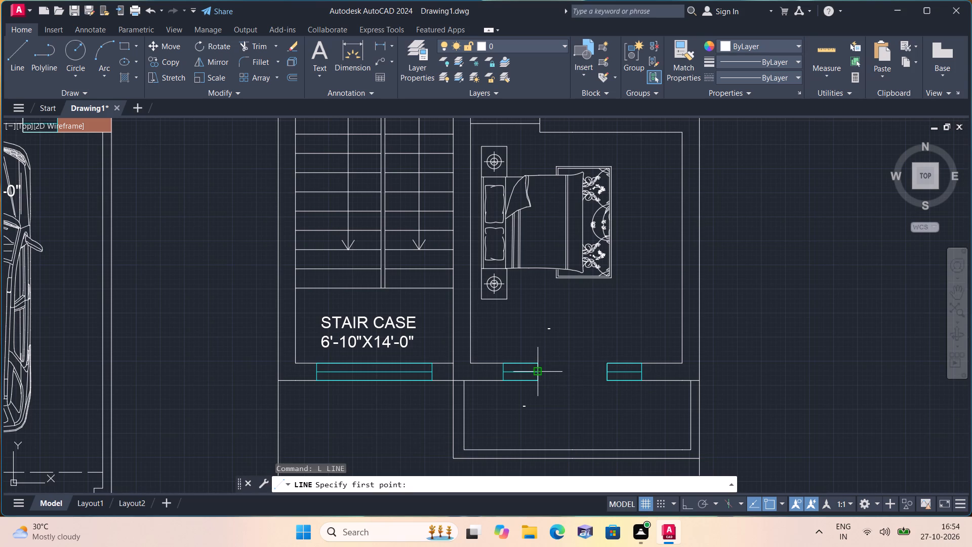
{"action": "left_click", "coordinate": [539, 372]}
{"action": "left_click", "coordinate": [603, 370]}
{"action": "key", "text": "space"}
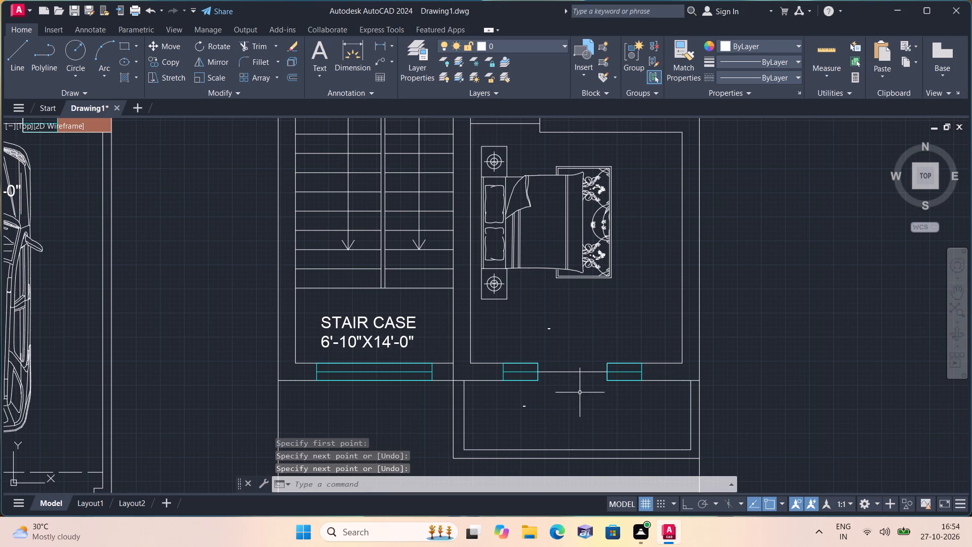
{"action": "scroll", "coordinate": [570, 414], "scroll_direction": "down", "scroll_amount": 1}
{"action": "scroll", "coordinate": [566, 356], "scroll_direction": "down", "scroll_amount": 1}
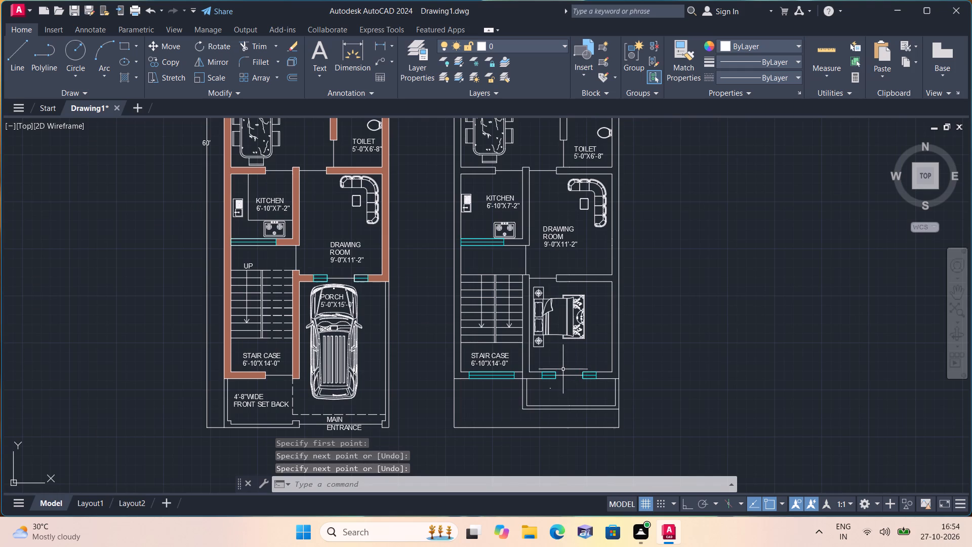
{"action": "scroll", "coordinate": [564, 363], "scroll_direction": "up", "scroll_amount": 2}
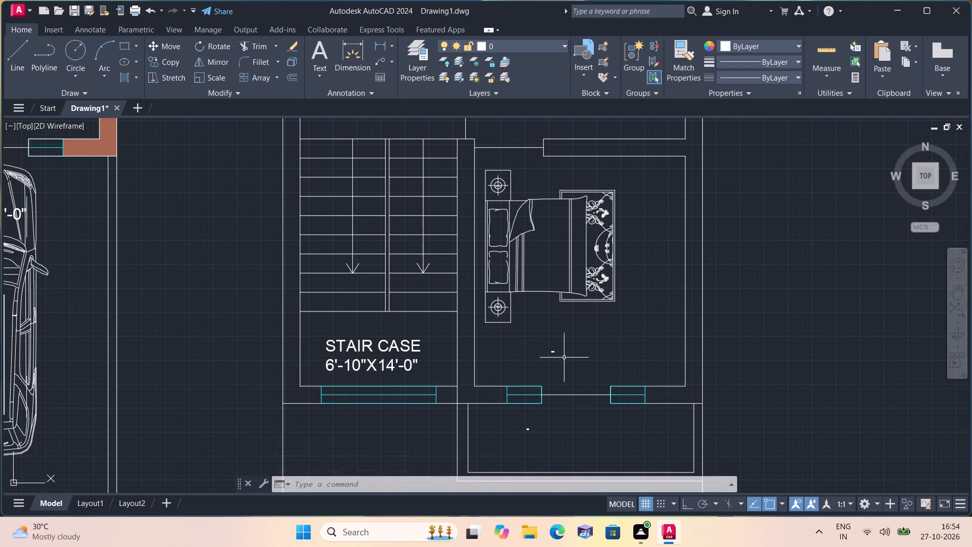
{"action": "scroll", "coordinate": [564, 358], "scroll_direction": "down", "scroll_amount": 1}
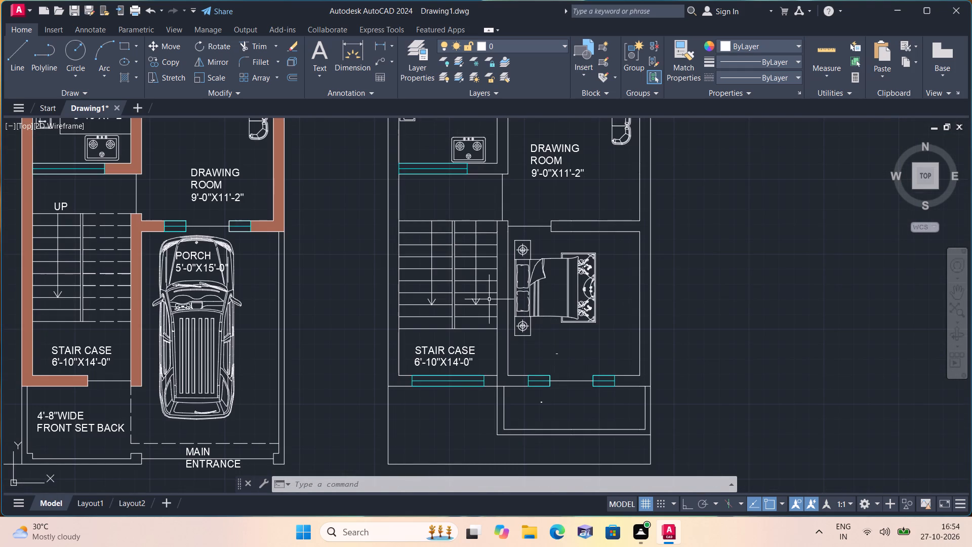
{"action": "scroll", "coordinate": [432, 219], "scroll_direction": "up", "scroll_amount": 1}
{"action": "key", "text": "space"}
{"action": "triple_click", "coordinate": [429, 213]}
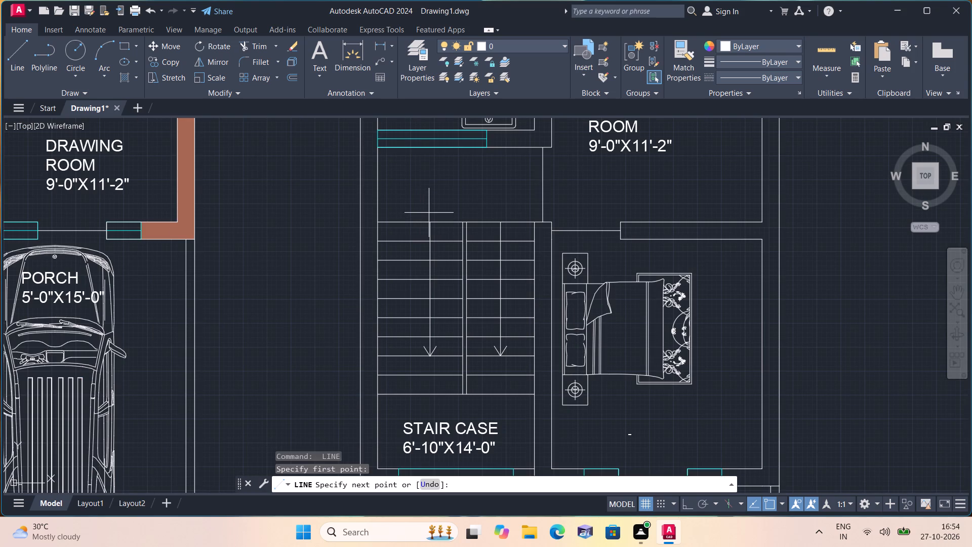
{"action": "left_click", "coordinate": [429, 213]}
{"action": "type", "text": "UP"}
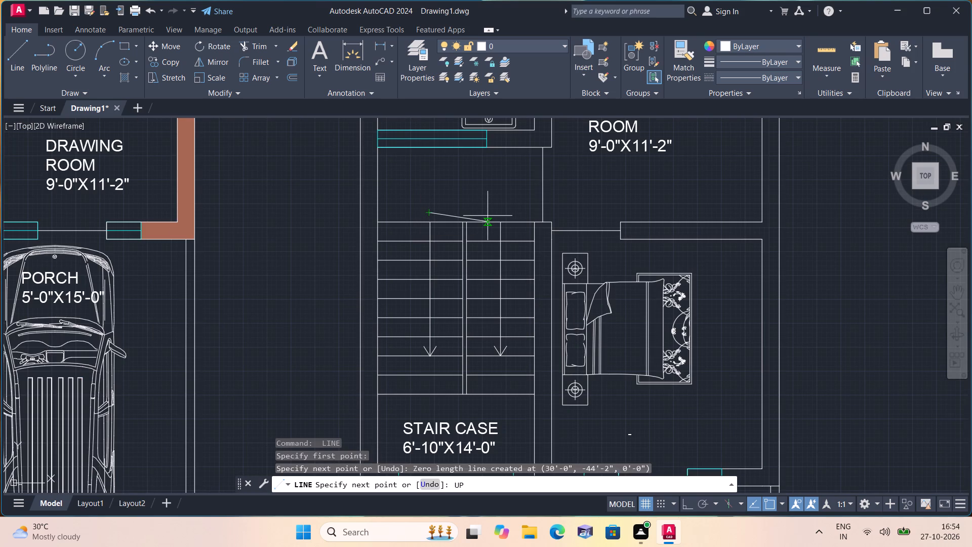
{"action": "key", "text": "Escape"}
Add a multiline text label reading UP just north of the west flight's arrow in the second plan's staircase.
{"action": "type", "text": "MT"}
{"action": "key", "text": "space"}
{"action": "scroll", "coordinate": [447, 218], "scroll_direction": "up", "scroll_amount": 3}
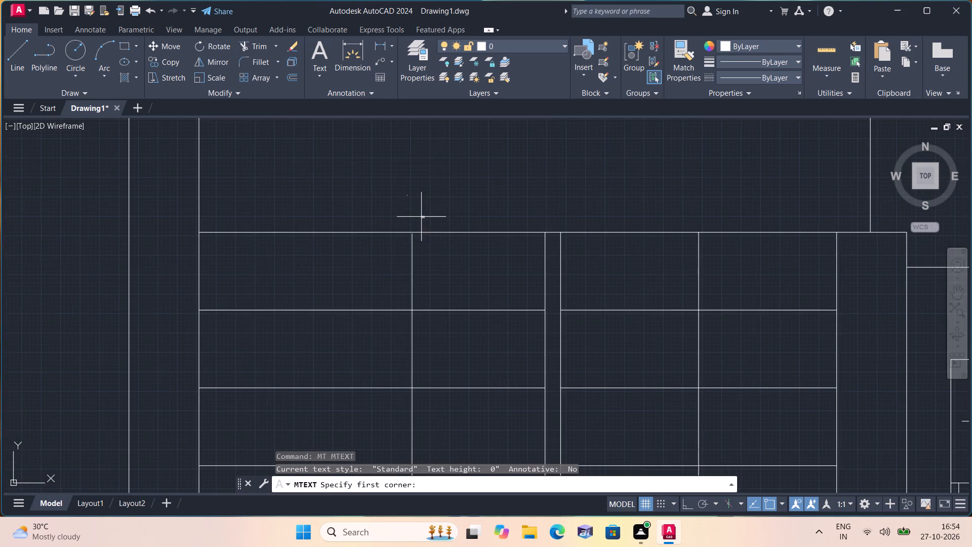
{"action": "scroll", "coordinate": [413, 186], "scroll_direction": "up", "scroll_amount": 3}
{"action": "triple_click", "coordinate": [392, 221]}
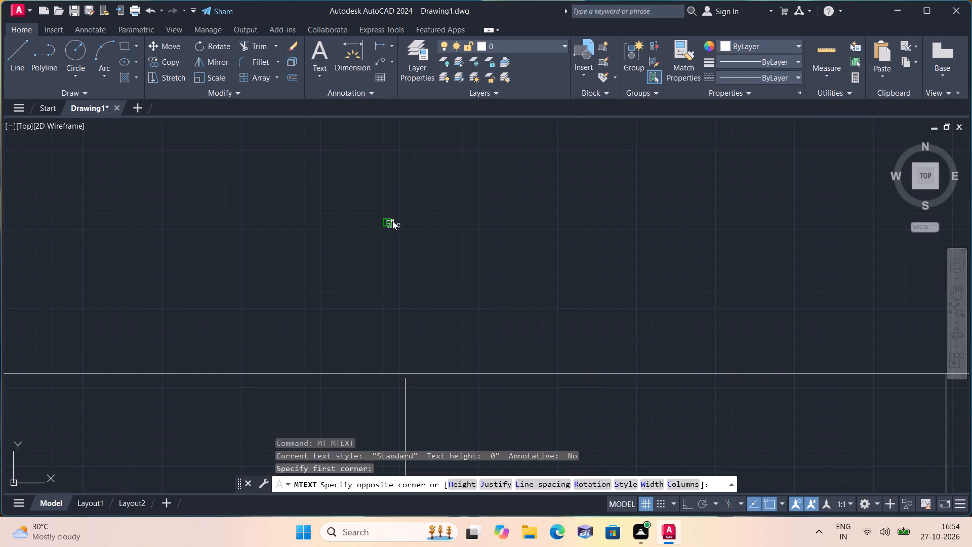
{"action": "left_click", "coordinate": [392, 221]}
{"action": "type", "text": "UP"}
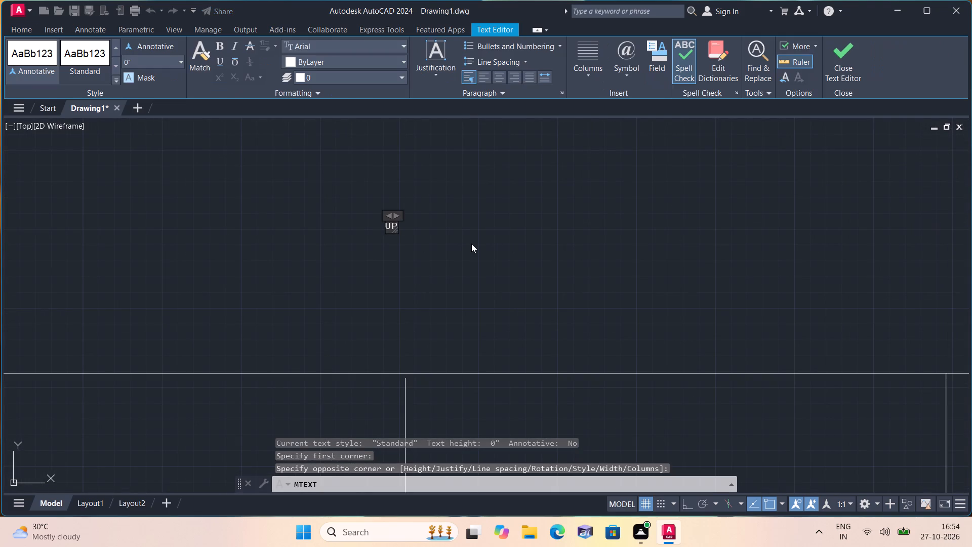
{"action": "left_click", "coordinate": [471, 244]}
Add a multiline text label reading DN just north of the east flight in the second plan's staircase.
{"action": "scroll", "coordinate": [501, 271], "scroll_direction": "down", "scroll_amount": 3}
{"action": "middle_click_drag", "start_coordinate": [502, 272], "coordinate": [449, 212]}
{"action": "key", "text": "space"}
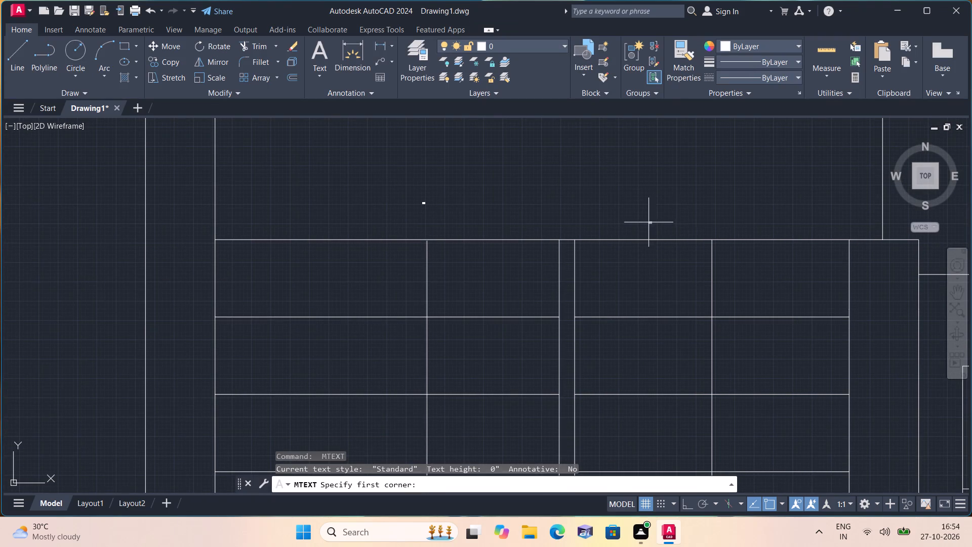
{"action": "triple_click", "coordinate": [677, 219]}
{"action": "key", "text": "d"}
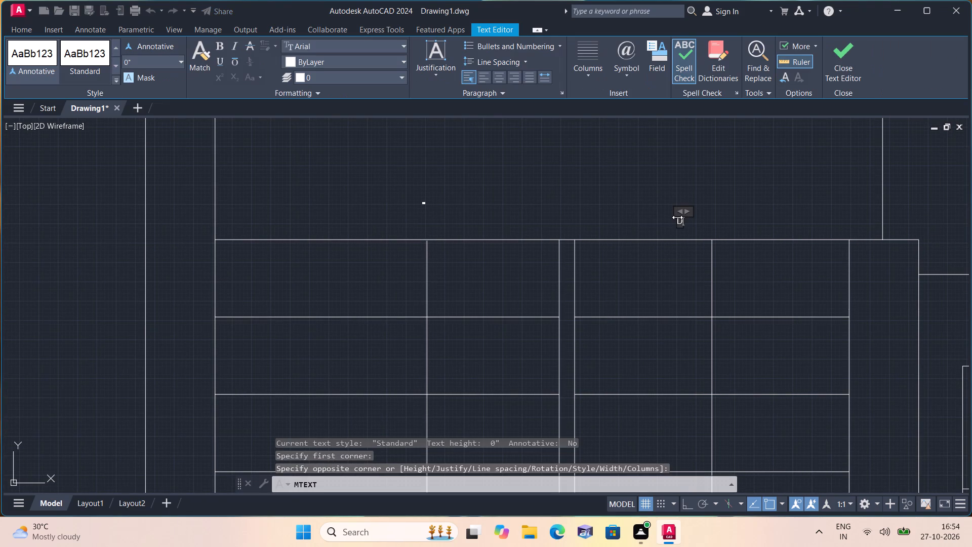
{"action": "key", "text": "n"}
{"action": "left_click", "coordinate": [625, 173]}
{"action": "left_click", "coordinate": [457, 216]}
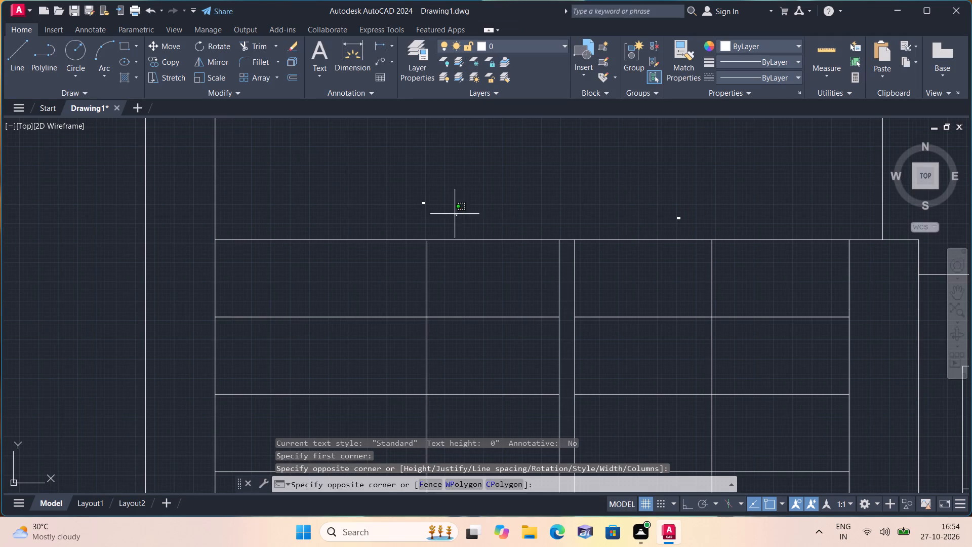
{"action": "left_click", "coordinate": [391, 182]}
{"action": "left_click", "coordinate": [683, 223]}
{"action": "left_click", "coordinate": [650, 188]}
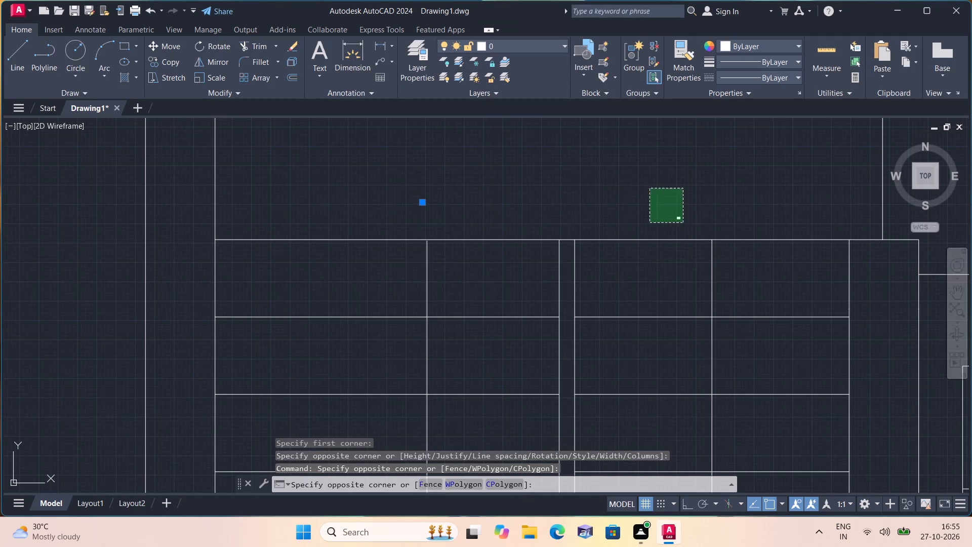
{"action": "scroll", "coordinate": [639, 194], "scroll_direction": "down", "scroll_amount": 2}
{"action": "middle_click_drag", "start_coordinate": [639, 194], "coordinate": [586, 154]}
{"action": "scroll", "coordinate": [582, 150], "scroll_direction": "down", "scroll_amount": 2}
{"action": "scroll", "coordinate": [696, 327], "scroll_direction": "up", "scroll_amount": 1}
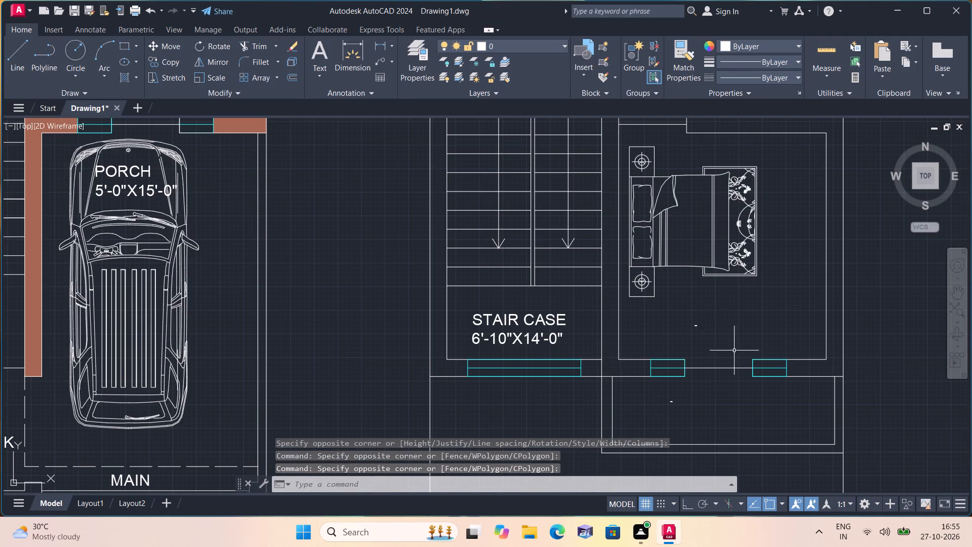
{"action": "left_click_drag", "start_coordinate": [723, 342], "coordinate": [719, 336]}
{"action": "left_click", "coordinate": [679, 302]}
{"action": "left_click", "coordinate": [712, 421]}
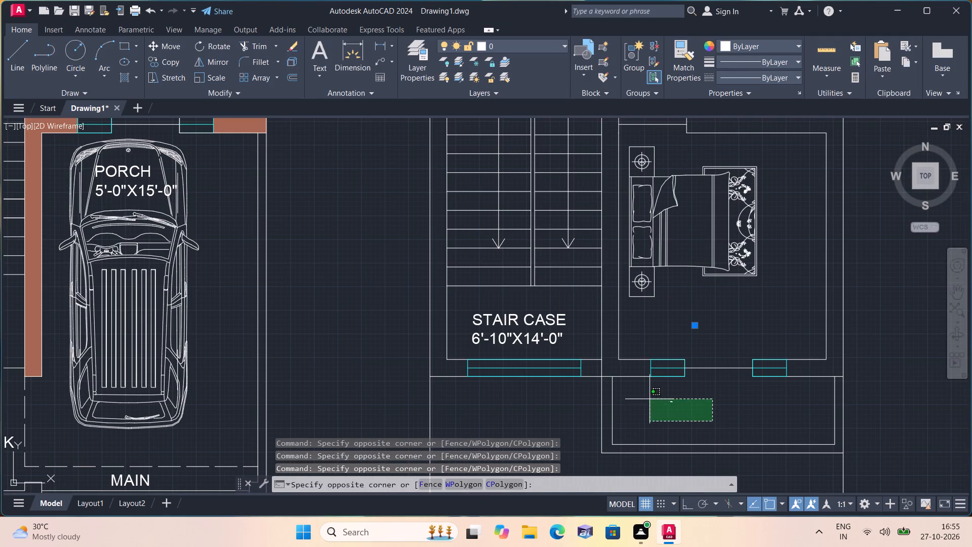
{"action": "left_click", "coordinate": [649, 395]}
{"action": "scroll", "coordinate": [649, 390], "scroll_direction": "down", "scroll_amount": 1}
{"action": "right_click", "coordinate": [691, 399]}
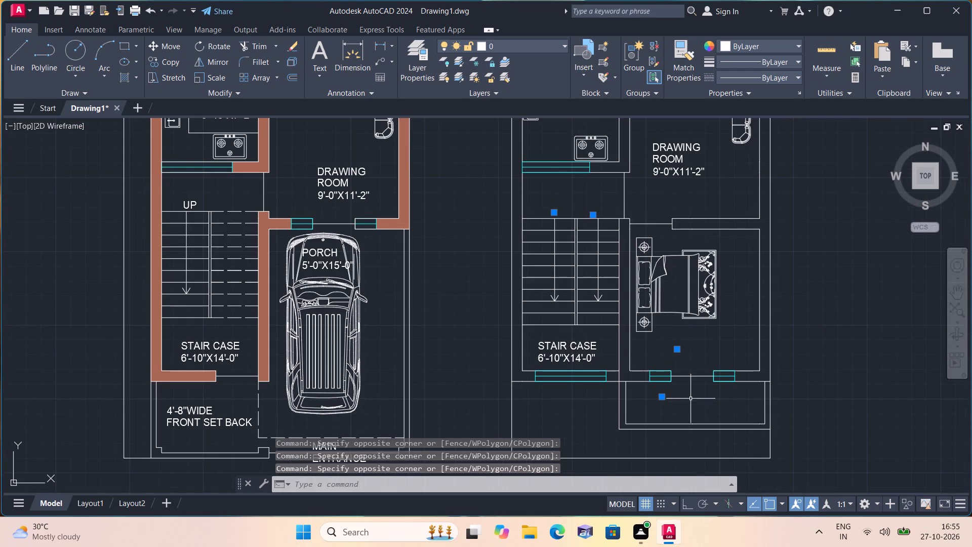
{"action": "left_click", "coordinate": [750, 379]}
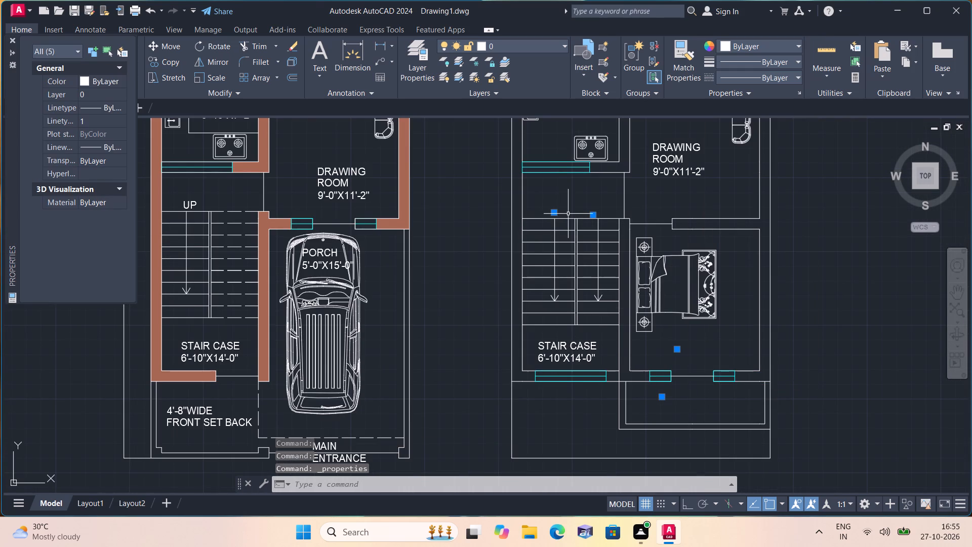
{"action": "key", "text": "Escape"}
Set the text height of the second plan's UP, DN, bedroom and balcony labels to 6".
{"action": "scroll", "coordinate": [570, 213], "scroll_direction": "up", "scroll_amount": 5}
{"action": "scroll", "coordinate": [468, 239], "scroll_direction": "up", "scroll_amount": 3}
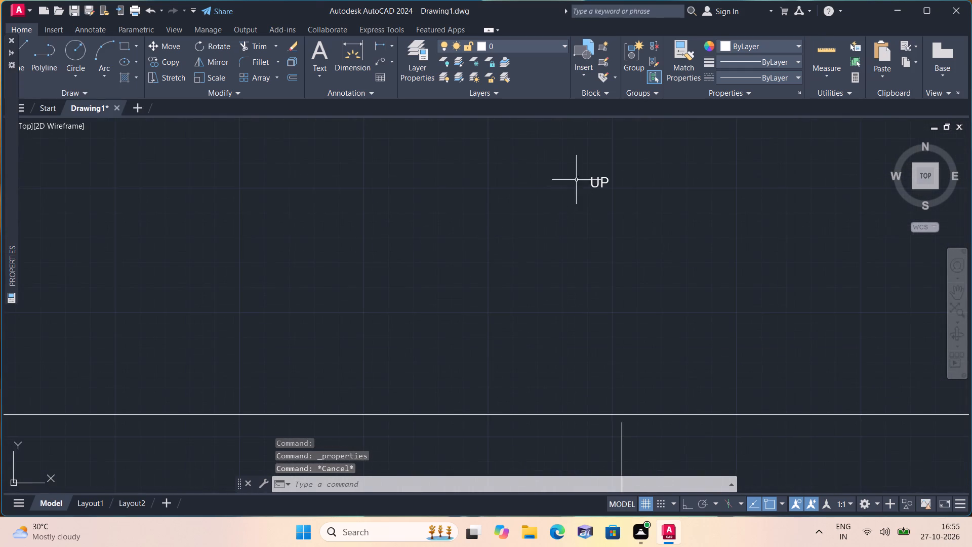
{"action": "scroll", "coordinate": [589, 171], "scroll_direction": "up", "scroll_amount": 5}
{"action": "scroll", "coordinate": [600, 179], "scroll_direction": "down", "scroll_amount": 4}
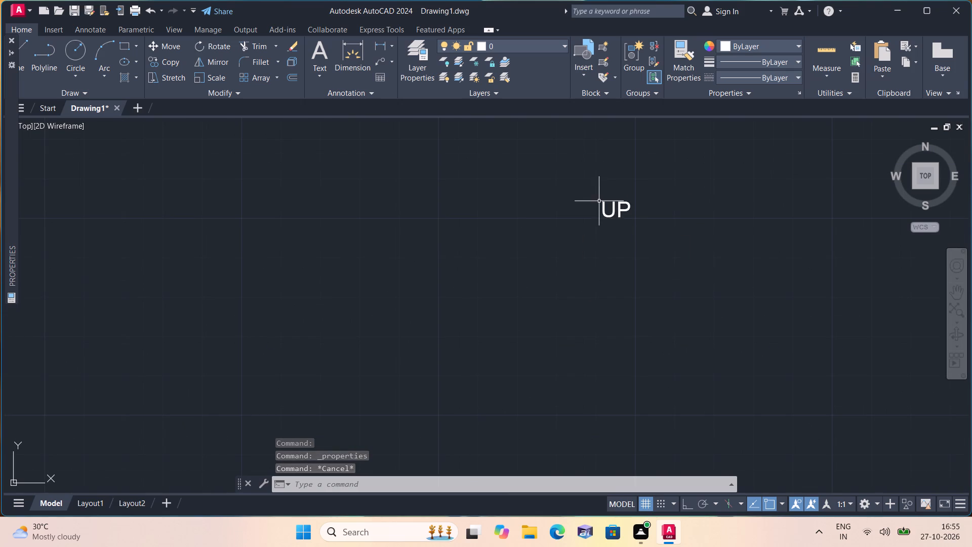
{"action": "left_click", "coordinate": [612, 214]}
{"action": "scroll", "coordinate": [610, 220], "scroll_direction": "down", "scroll_amount": 4}
{"action": "scroll", "coordinate": [562, 243], "scroll_direction": "down", "scroll_amount": 2}
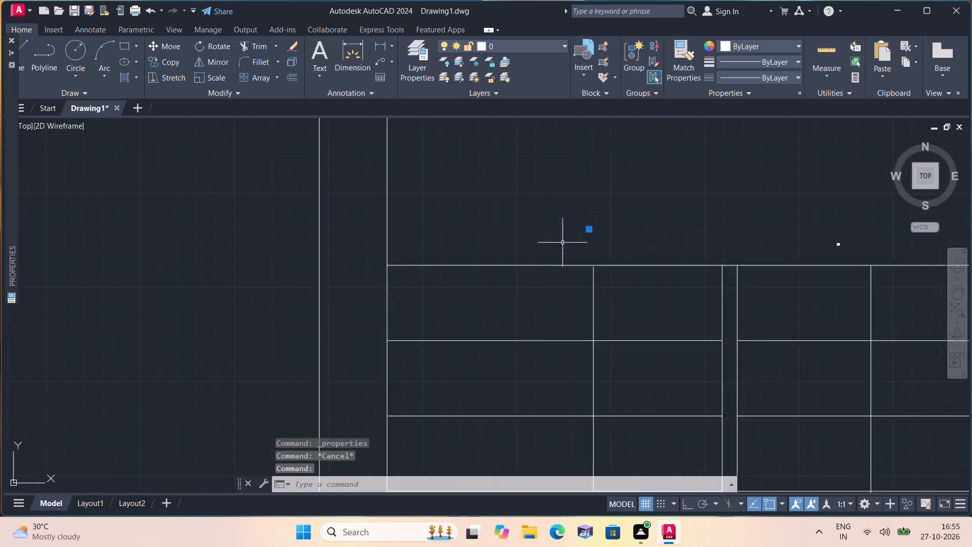
{"action": "scroll", "coordinate": [562, 243], "scroll_direction": "down", "scroll_amount": 2}
{"action": "scroll", "coordinate": [635, 242], "scroll_direction": "up", "scroll_amount": 5}
{"action": "left_click_drag", "start_coordinate": [617, 260], "coordinate": [612, 256]}
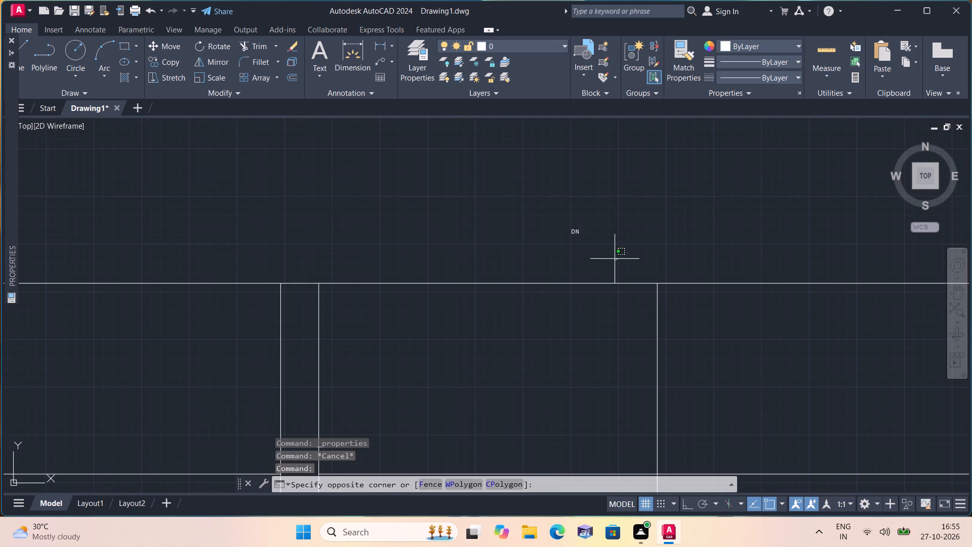
{"action": "left_click_drag", "start_coordinate": [612, 256], "coordinate": [605, 247]}
{"action": "left_click", "coordinate": [543, 208]}
{"action": "scroll", "coordinate": [543, 208], "scroll_direction": "down", "scroll_amount": 3}
{"action": "scroll", "coordinate": [625, 254], "scroll_direction": "down", "scroll_amount": 4}
{"action": "scroll", "coordinate": [663, 362], "scroll_direction": "up", "scroll_amount": 2}
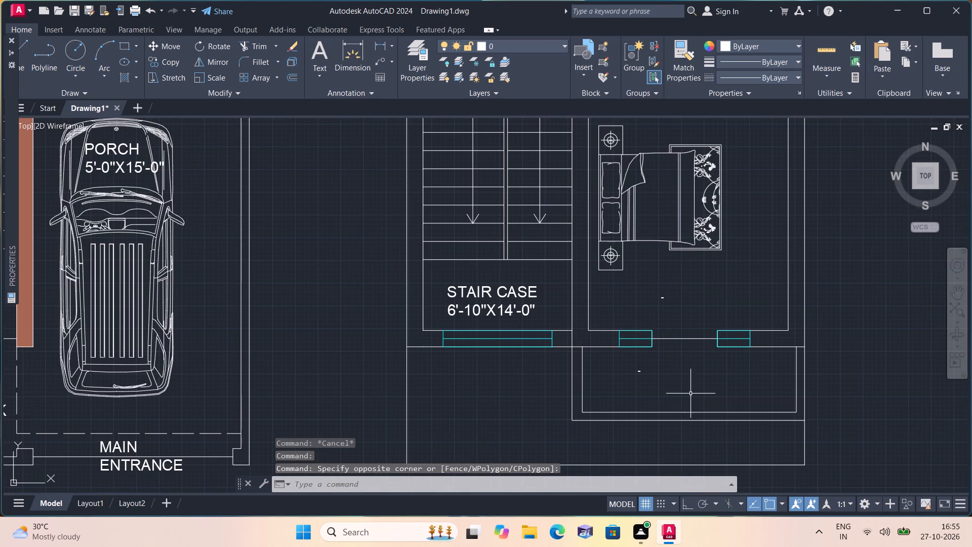
{"action": "left_click", "coordinate": [674, 394]}
{"action": "left_click", "coordinate": [630, 363]}
{"action": "left_click", "coordinate": [679, 304]}
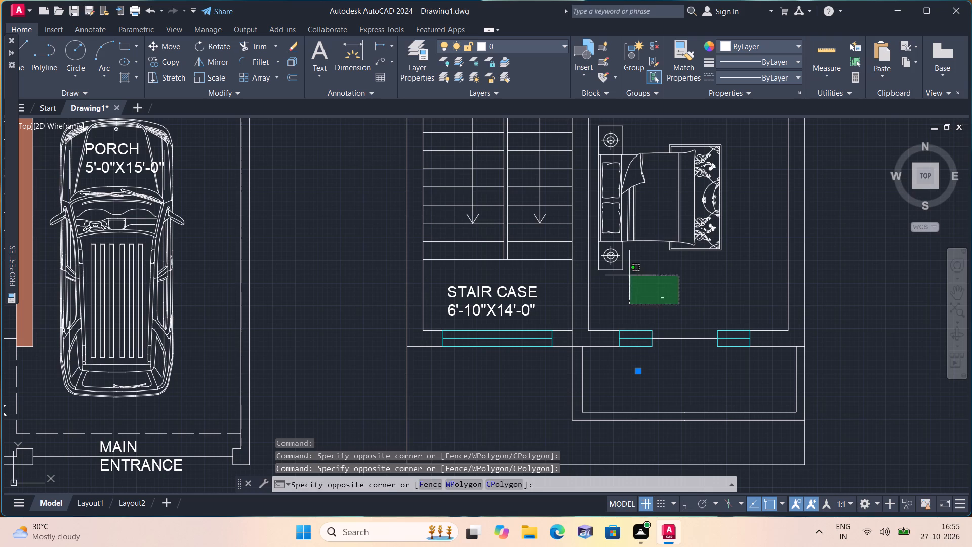
{"action": "left_click", "coordinate": [627, 274]}
{"action": "right_click", "coordinate": [630, 279]}
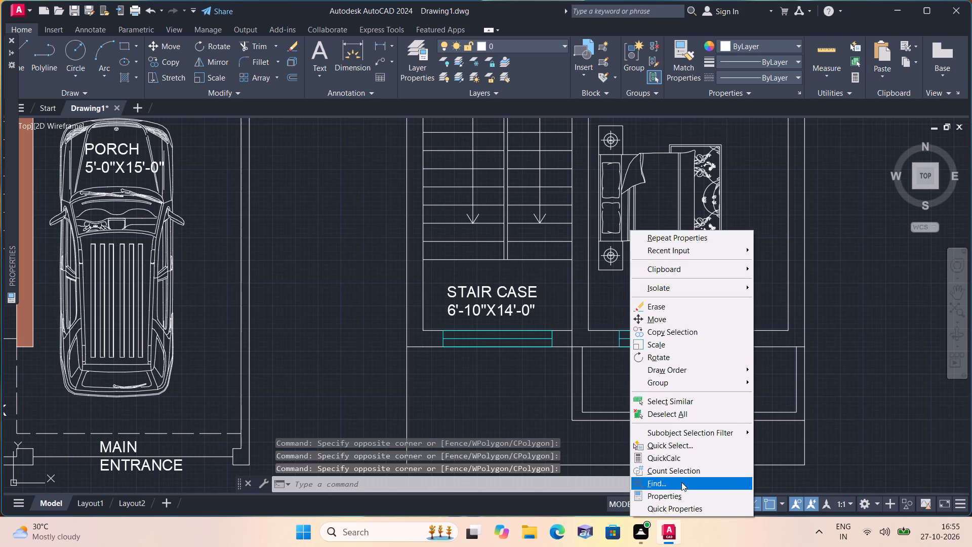
{"action": "left_click", "coordinate": [679, 491]}
{"action": "left_click", "coordinate": [85, 295]}
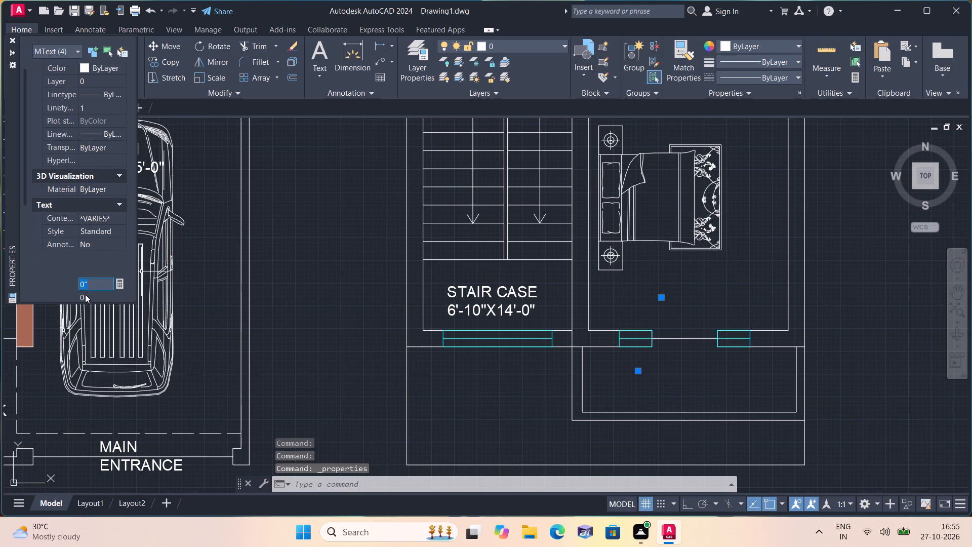
{"action": "key", "text": "BackSpace"}
{"action": "type", "text": "6\""}
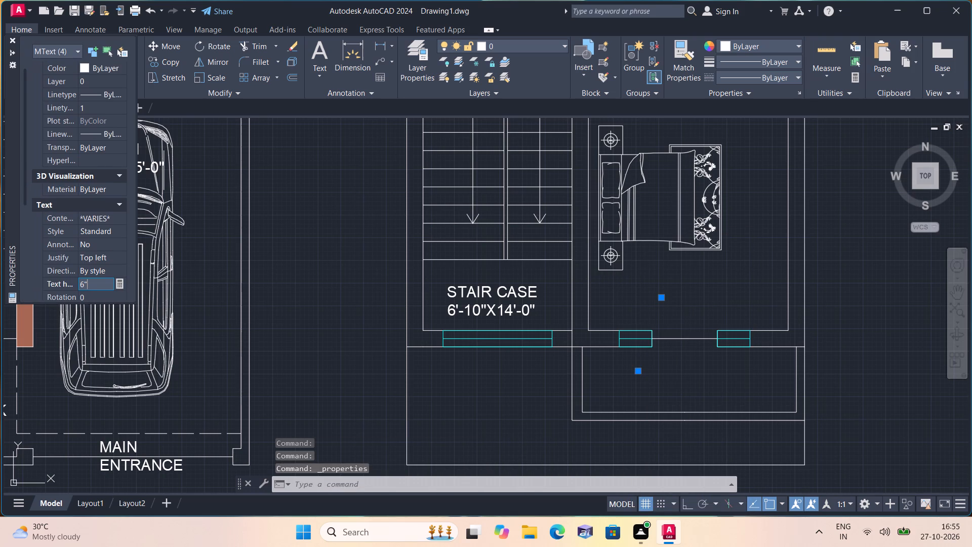
{"action": "left_click", "coordinate": [368, 242]}
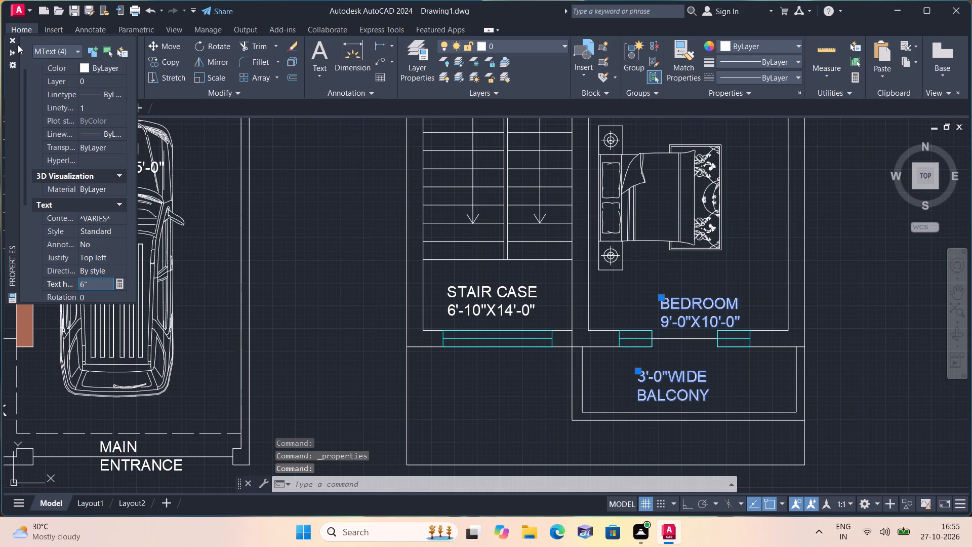
{"action": "left_click", "coordinate": [13, 42]}
{"action": "scroll", "coordinate": [327, 289], "scroll_direction": "down", "scroll_amount": 1}
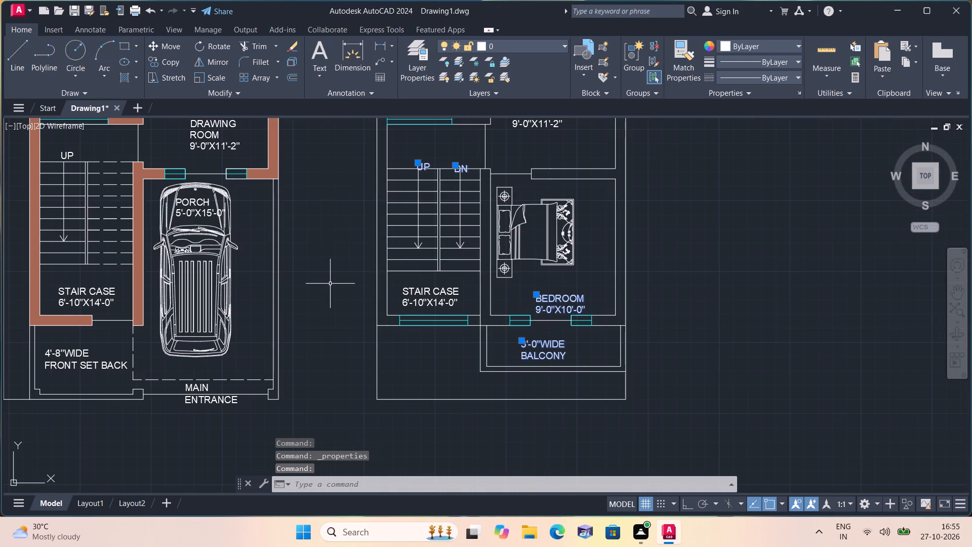
{"action": "key", "text": "Escape"}
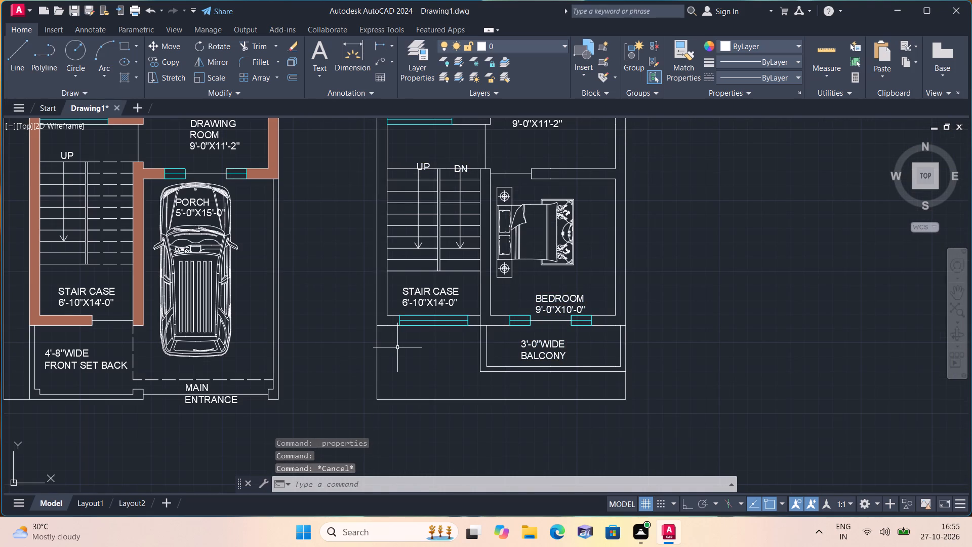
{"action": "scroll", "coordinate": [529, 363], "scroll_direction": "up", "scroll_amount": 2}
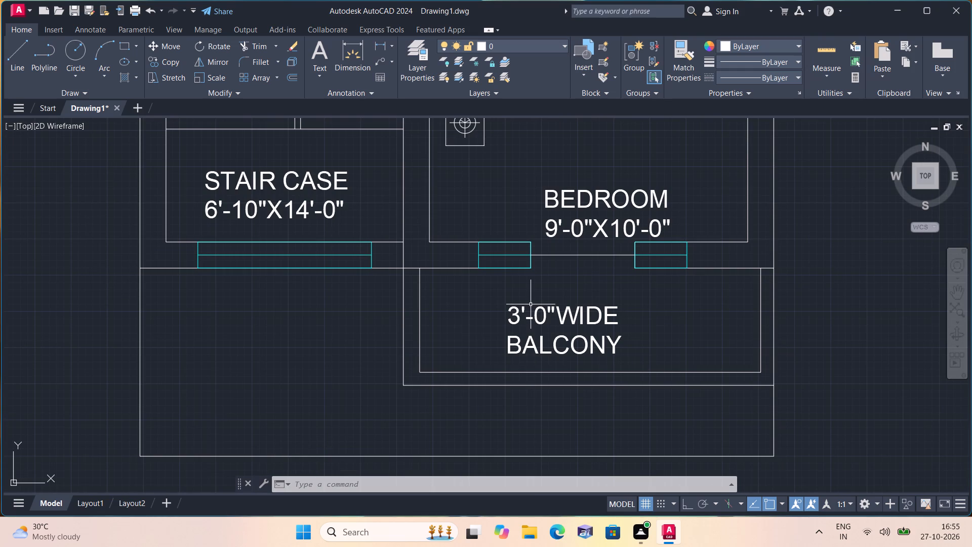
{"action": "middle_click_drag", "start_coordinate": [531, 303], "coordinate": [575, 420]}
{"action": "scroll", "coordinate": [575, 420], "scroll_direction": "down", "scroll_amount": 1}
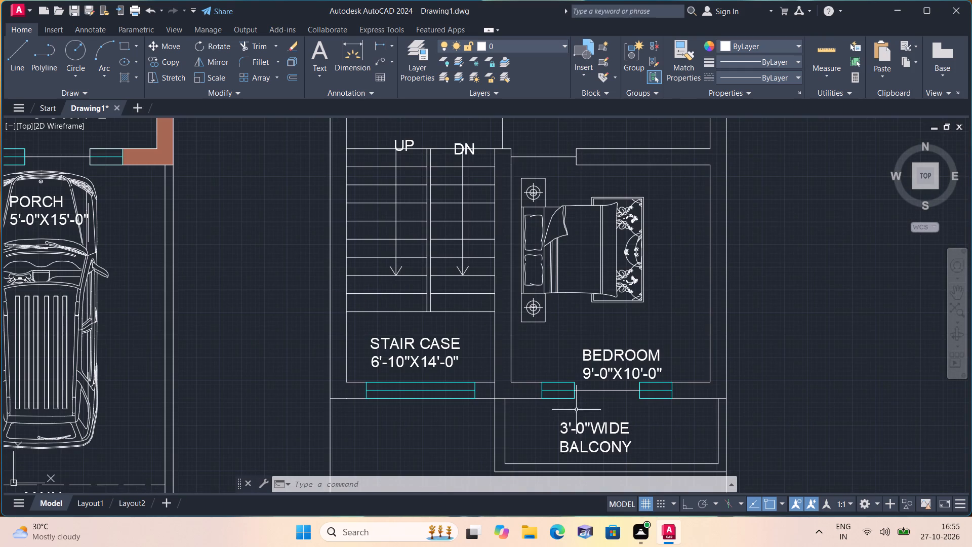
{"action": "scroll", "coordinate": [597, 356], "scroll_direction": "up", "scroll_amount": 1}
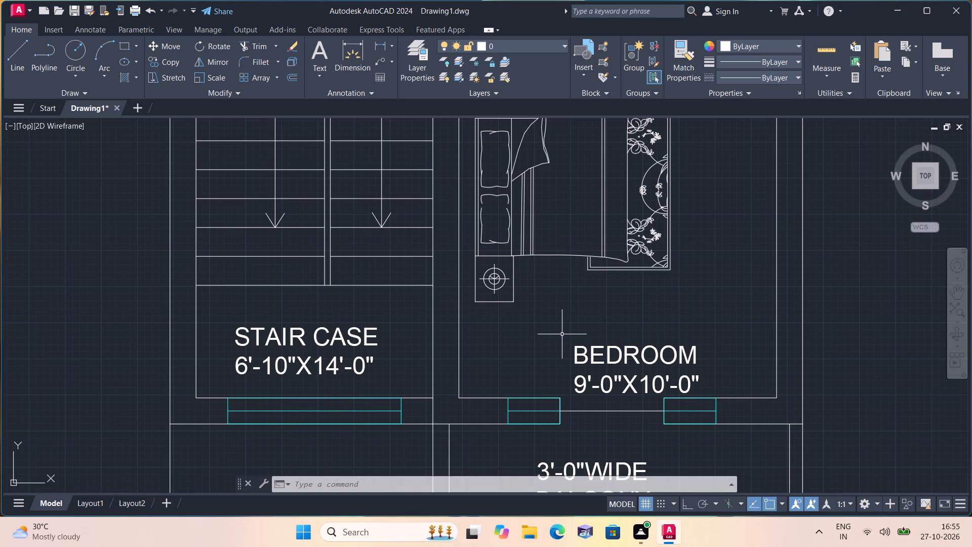
Move the UP label in the second plan's staircase slightly northwest, clear of the flight's top tread line.
{"action": "middle_click_drag", "start_coordinate": [555, 321], "coordinate": [560, 391]}
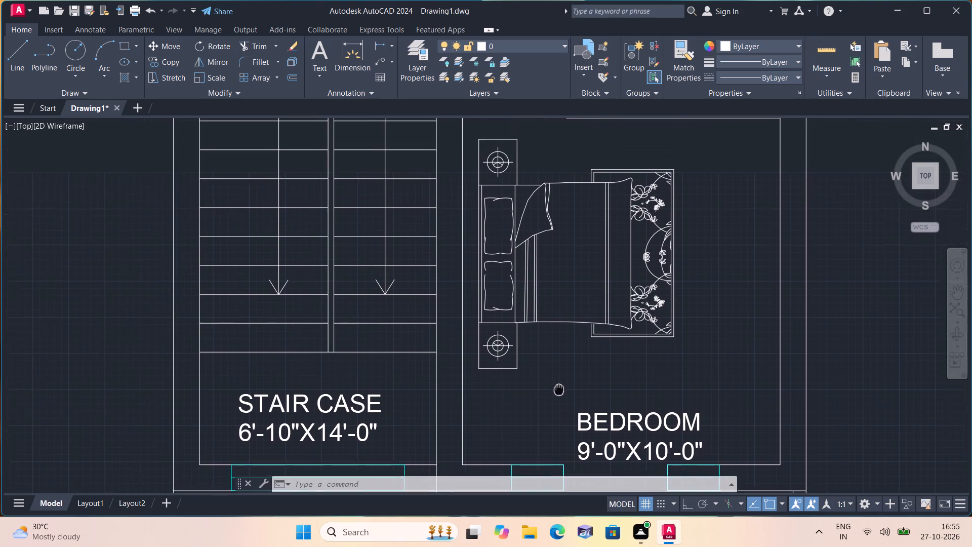
{"action": "middle_click_drag", "start_coordinate": [560, 391], "coordinate": [564, 418]}
{"action": "scroll", "coordinate": [564, 418], "scroll_direction": "down", "scroll_amount": 1}
{"action": "scroll", "coordinate": [401, 226], "scroll_direction": "up", "scroll_amount": 3}
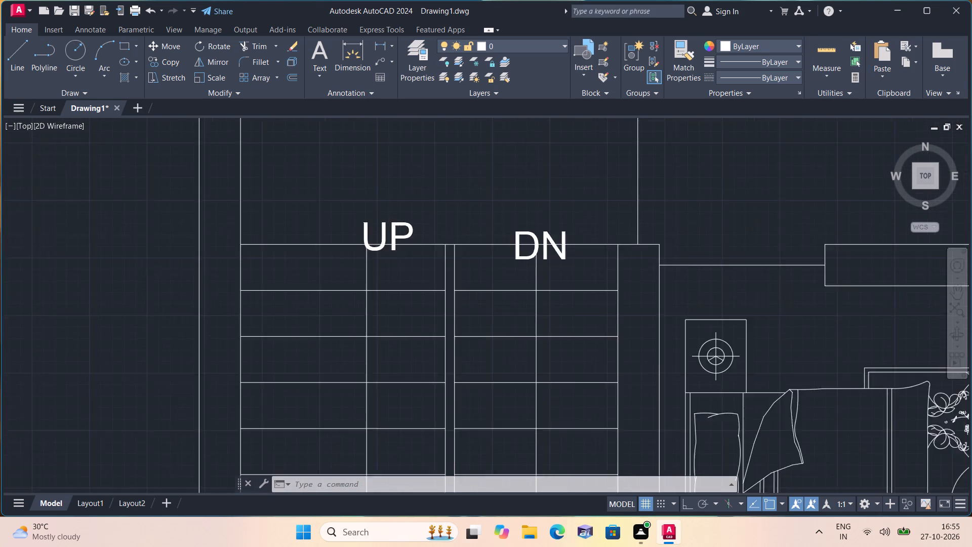
{"action": "left_click", "coordinate": [373, 224]}
{"action": "left_click", "coordinate": [361, 224]}
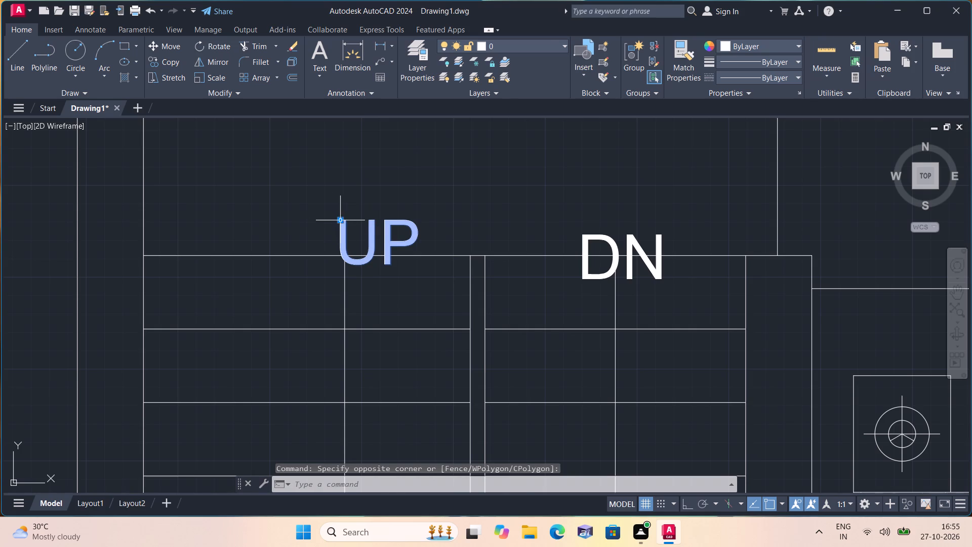
{"action": "left_click", "coordinate": [341, 219]}
{"action": "left_click", "coordinate": [325, 197]}
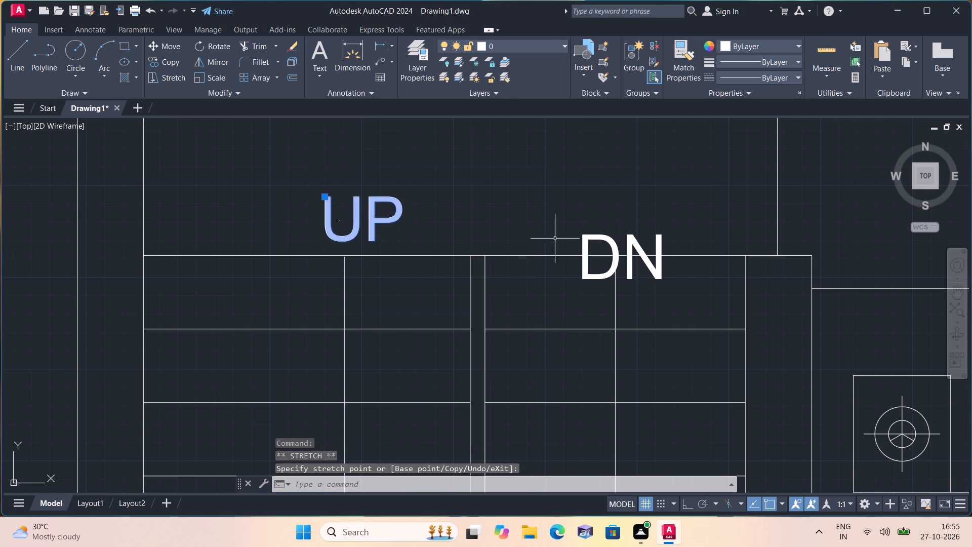
Move the DN label in the second plan's staircase slightly north, clear of the top tread line and level with UP.
{"action": "left_click", "coordinate": [589, 238]}
{"action": "left_click", "coordinate": [586, 235]}
{"action": "left_click", "coordinate": [582, 236]}
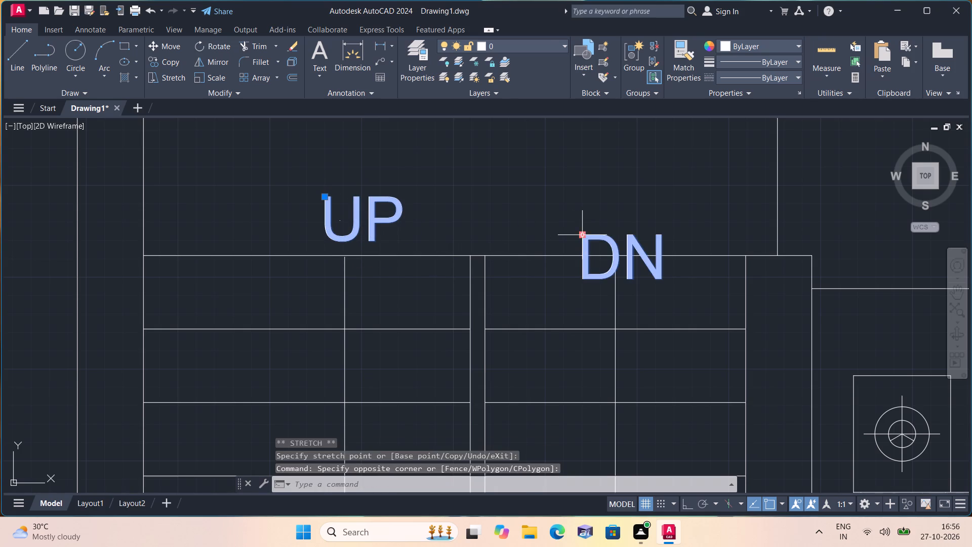
{"action": "left_click", "coordinate": [571, 198]}
{"action": "scroll", "coordinate": [590, 225], "scroll_direction": "down", "scroll_amount": 2}
{"action": "middle_click_drag", "start_coordinate": [590, 229], "coordinate": [519, 237]}
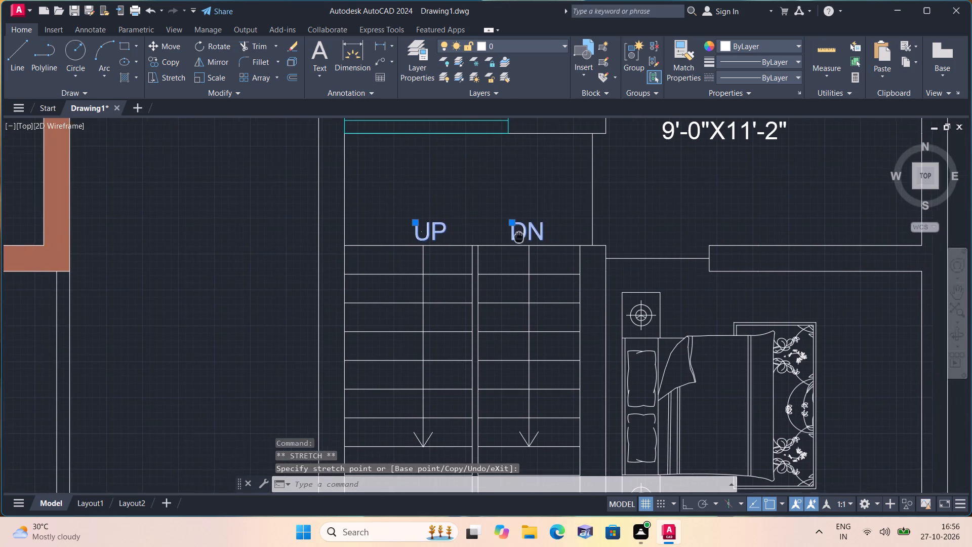
{"action": "middle_click_drag", "start_coordinate": [519, 237], "coordinate": [518, 237]}
{"action": "scroll", "coordinate": [518, 237], "scroll_direction": "down", "scroll_amount": 2}
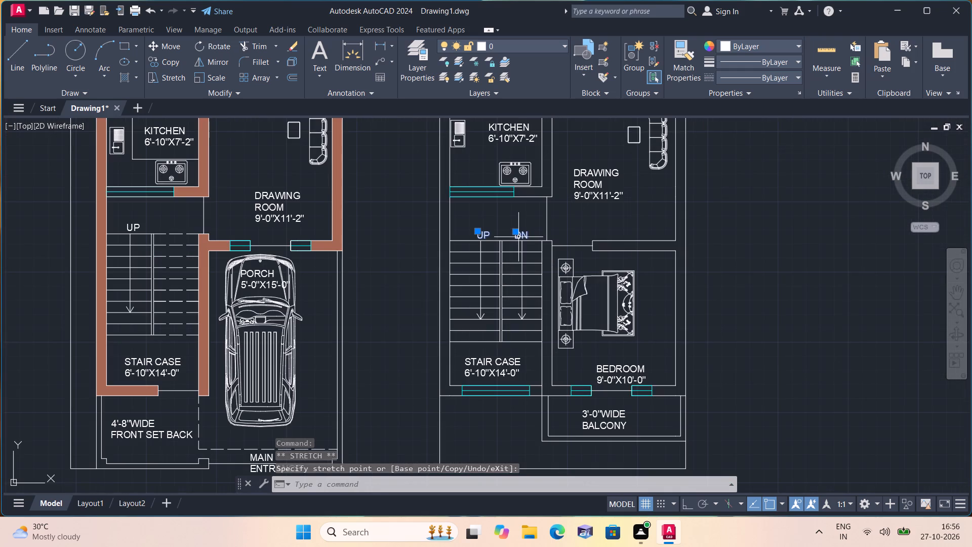
{"action": "scroll", "coordinate": [661, 337], "scroll_direction": "up", "scroll_amount": 2}
{"action": "middle_click_drag", "start_coordinate": [658, 328], "coordinate": [657, 326]}
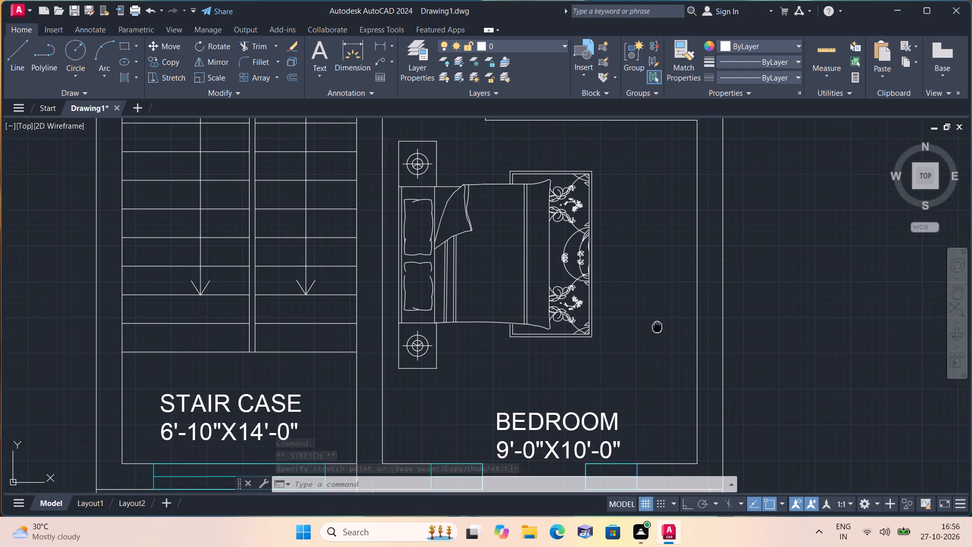
{"action": "middle_click_drag", "start_coordinate": [657, 326], "coordinate": [647, 255]}
{"action": "scroll", "coordinate": [647, 255], "scroll_direction": "down", "scroll_amount": 1}
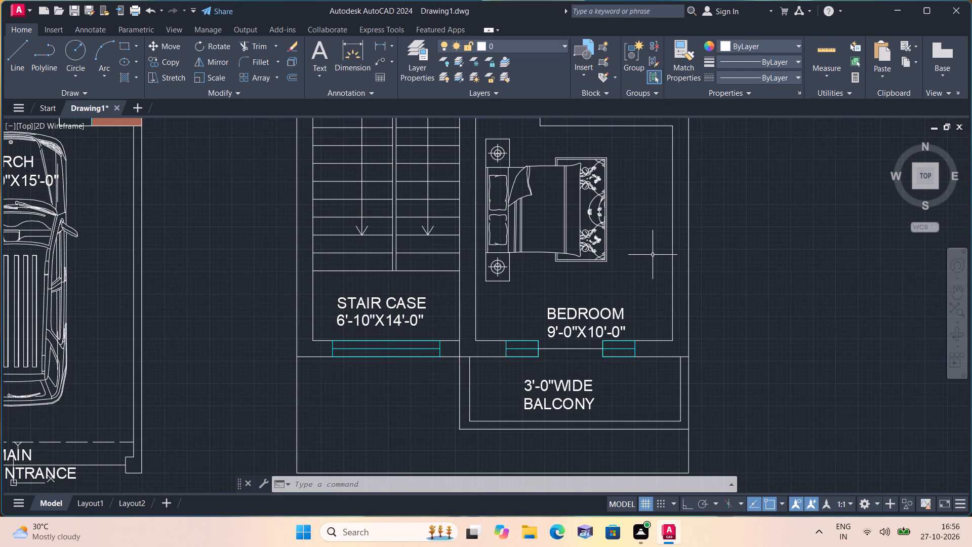
{"action": "key", "text": "Escape"}
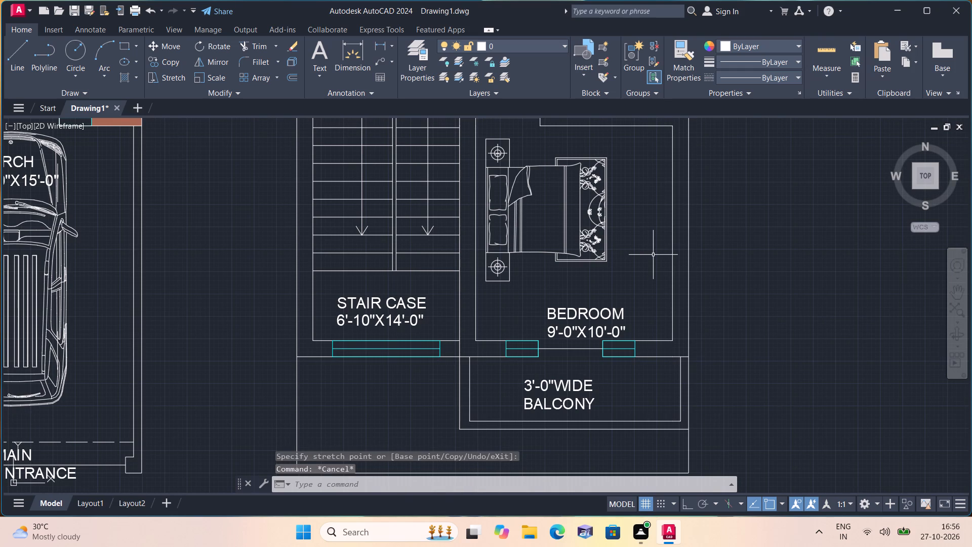
Using the ACAD_ISO02W100 linetype, draw two crossing corner-to-corner diagonals in the second plan's unlabelled open shaft south of the north toilet.
{"action": "scroll", "coordinate": [393, 313], "scroll_direction": "down", "scroll_amount": 2}
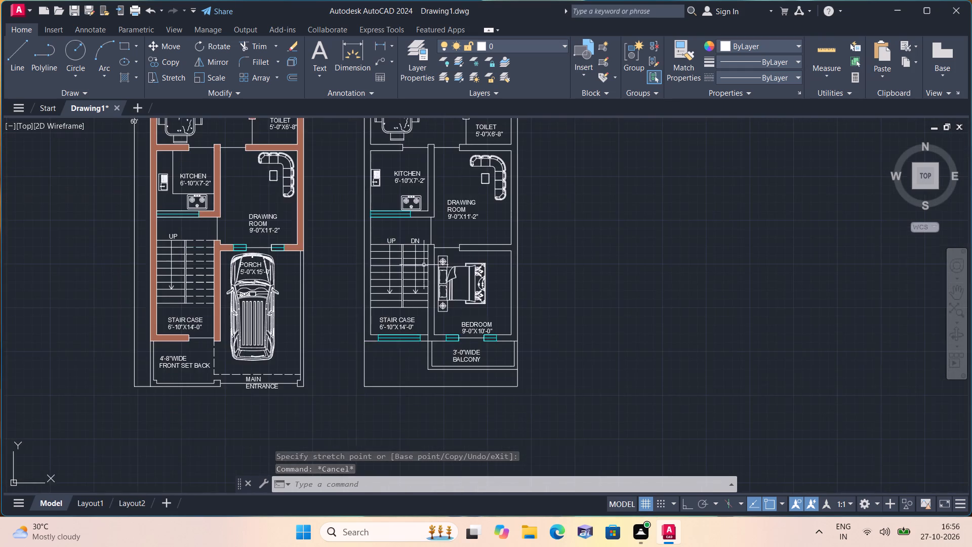
{"action": "middle_click_drag", "start_coordinate": [422, 259], "coordinate": [482, 365]}
{"action": "scroll", "coordinate": [441, 292], "scroll_direction": "down", "scroll_amount": 1}
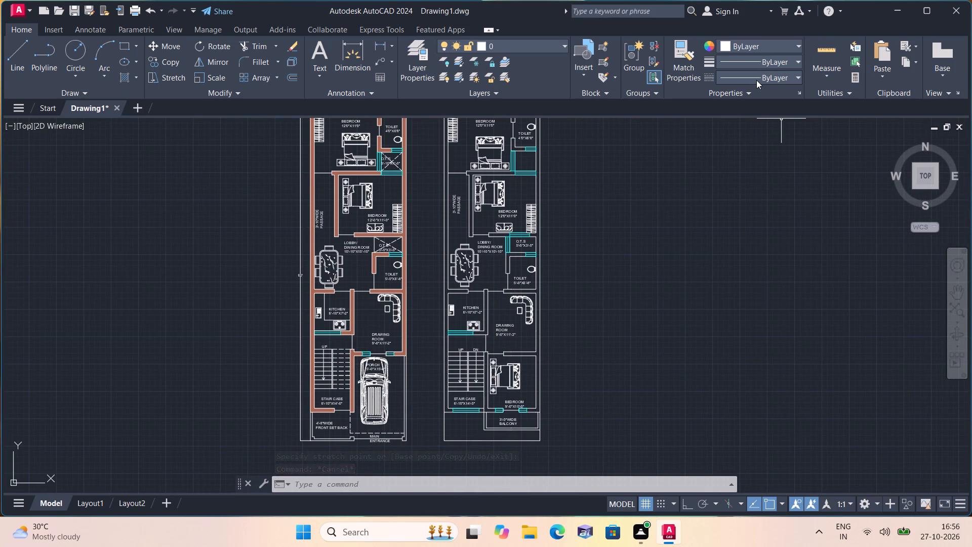
{"action": "left_click", "coordinate": [756, 80]}
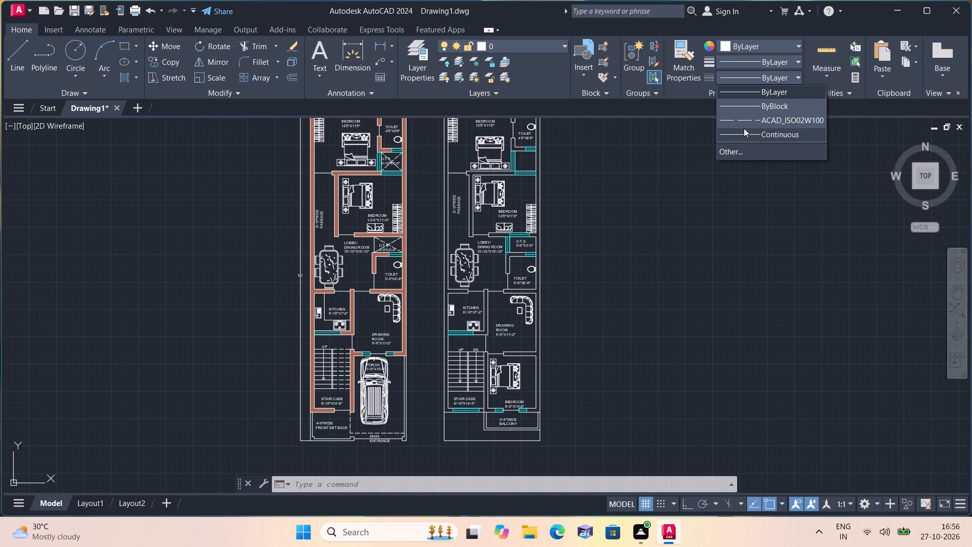
{"action": "left_click", "coordinate": [744, 117]}
{"action": "key", "text": "l"}
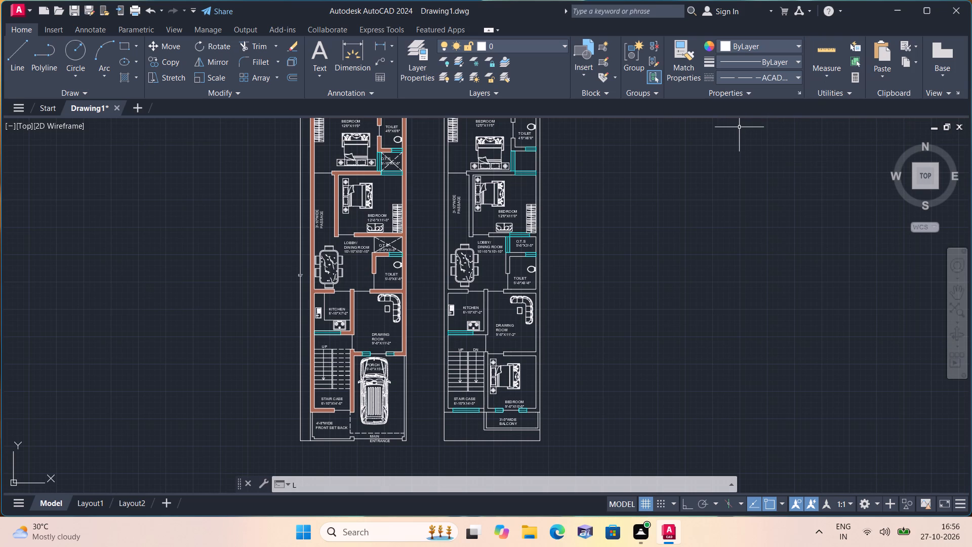
{"action": "key", "text": "space"}
{"action": "middle_click_drag", "start_coordinate": [739, 126], "coordinate": [752, 240]}
{"action": "scroll", "coordinate": [739, 131], "scroll_direction": "down", "scroll_amount": 1}
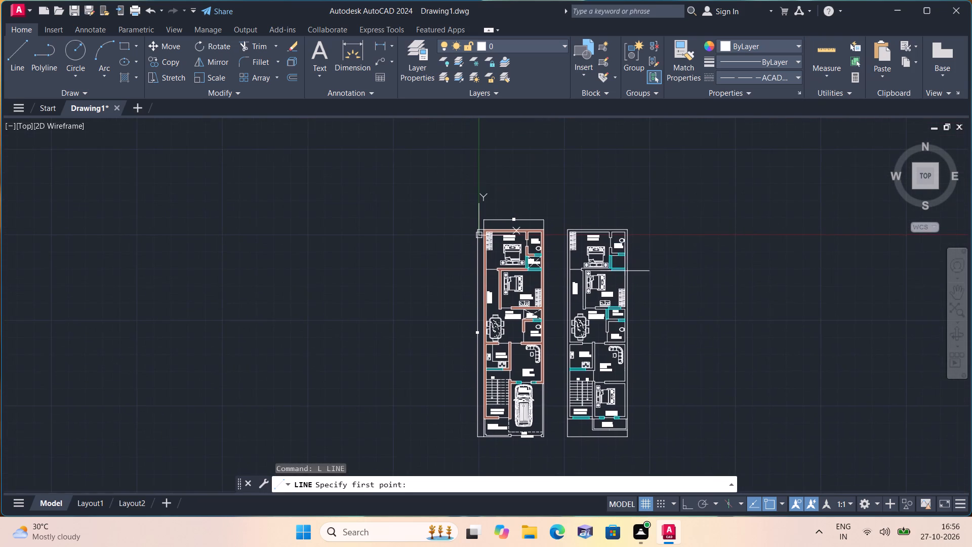
{"action": "scroll", "coordinate": [621, 278], "scroll_direction": "up", "scroll_amount": 2}
{"action": "scroll", "coordinate": [589, 240], "scroll_direction": "up", "scroll_amount": 3}
{"action": "left_click", "coordinate": [613, 173]}
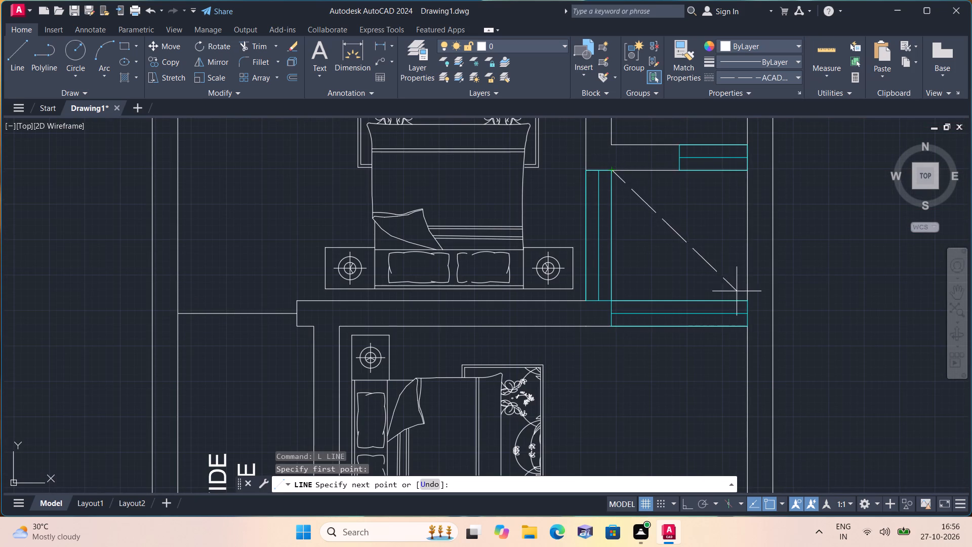
{"action": "left_click", "coordinate": [748, 303]}
{"action": "key", "text": "space"}
{"action": "key", "text": "space"}
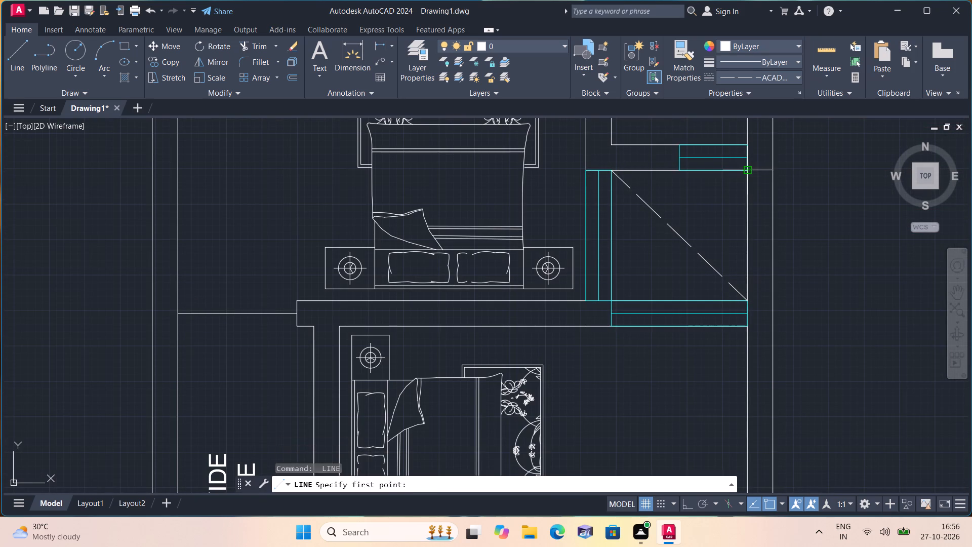
{"action": "left_click", "coordinate": [751, 173]}
{"action": "left_click", "coordinate": [612, 302]}
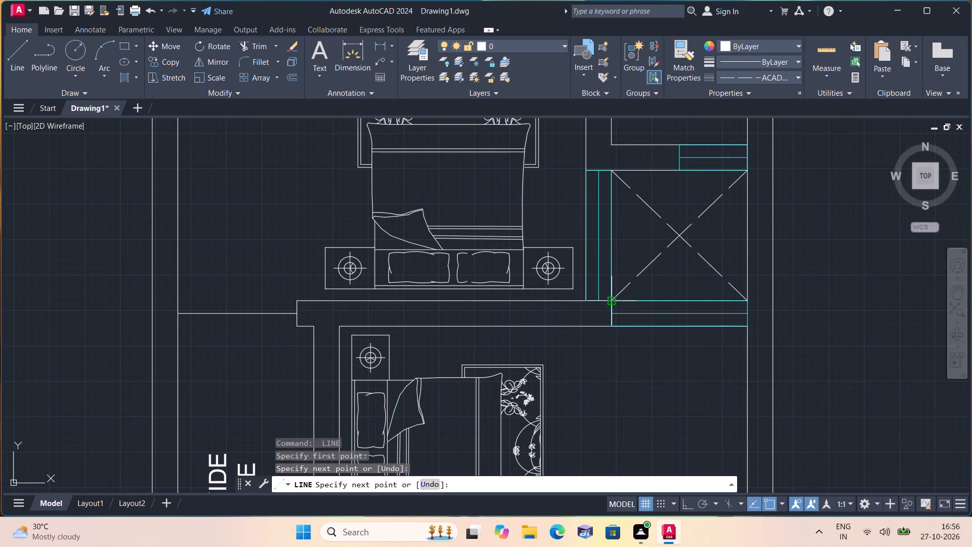
{"action": "key", "text": "space"}
Draw two crossing dashed diagonals between opposite corners of the second plan's 5'-0"X3'-0" O.T.S shaft beside the lobby.
{"action": "scroll", "coordinate": [623, 173], "scroll_direction": "down", "scroll_amount": 2}
{"action": "middle_click_drag", "start_coordinate": [658, 298], "coordinate": [593, 161]}
{"action": "scroll", "coordinate": [597, 174], "scroll_direction": "down", "scroll_amount": 1}
{"action": "scroll", "coordinate": [570, 230], "scroll_direction": "up", "scroll_amount": 1}
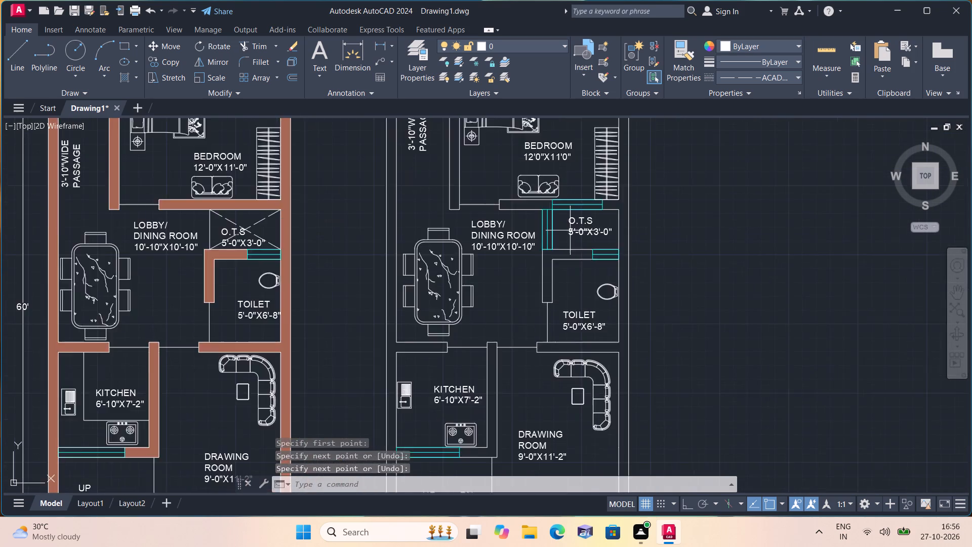
{"action": "scroll", "coordinate": [571, 231], "scroll_direction": "up", "scroll_amount": 1}
{"action": "key", "text": "space"}
{"action": "left_click", "coordinate": [539, 199]}
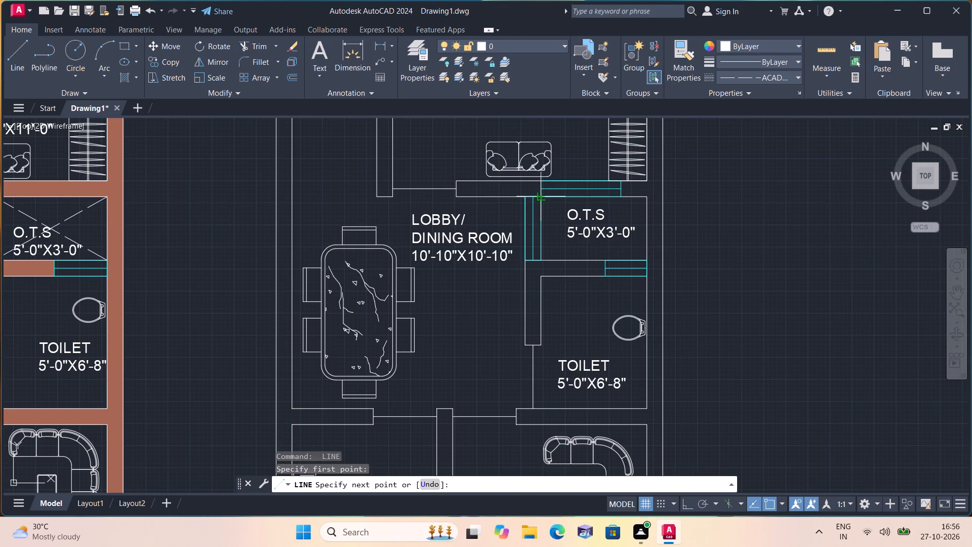
{"action": "left_click", "coordinate": [644, 259]}
{"action": "key", "text": "space"}
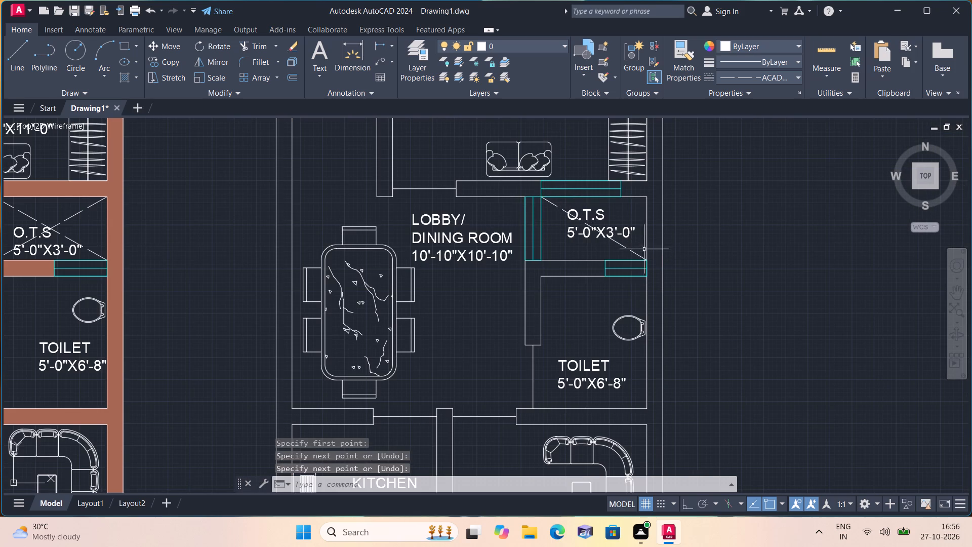
{"action": "key", "text": "space"}
{"action": "left_click", "coordinate": [646, 199]}
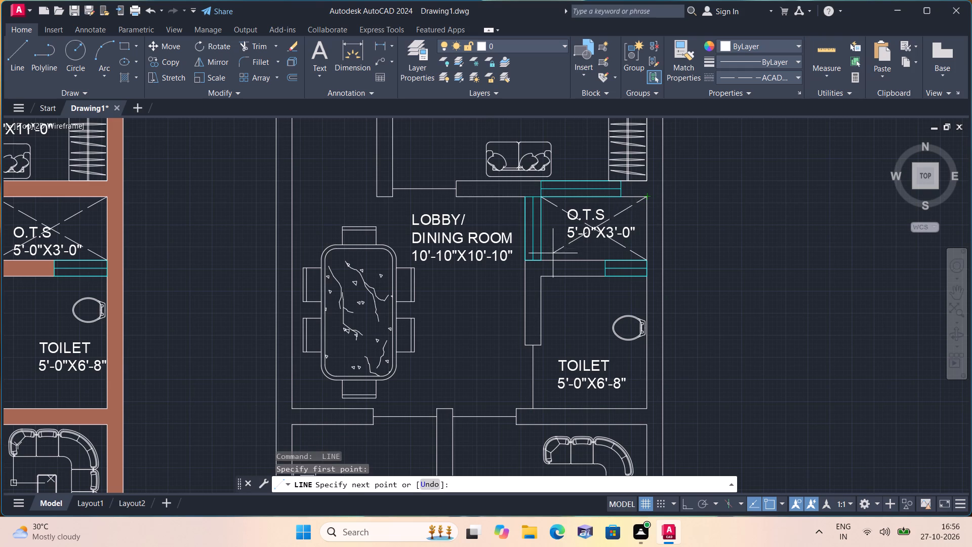
{"action": "left_click", "coordinate": [546, 257]}
{"action": "key", "text": "space"}
With the linetype set to ByLayer and Ortho on, draw the second plan's L-shaped kitchen counter edge from the north wall to the east wall.
{"action": "scroll", "coordinate": [569, 225], "scroll_direction": "down", "scroll_amount": 1}
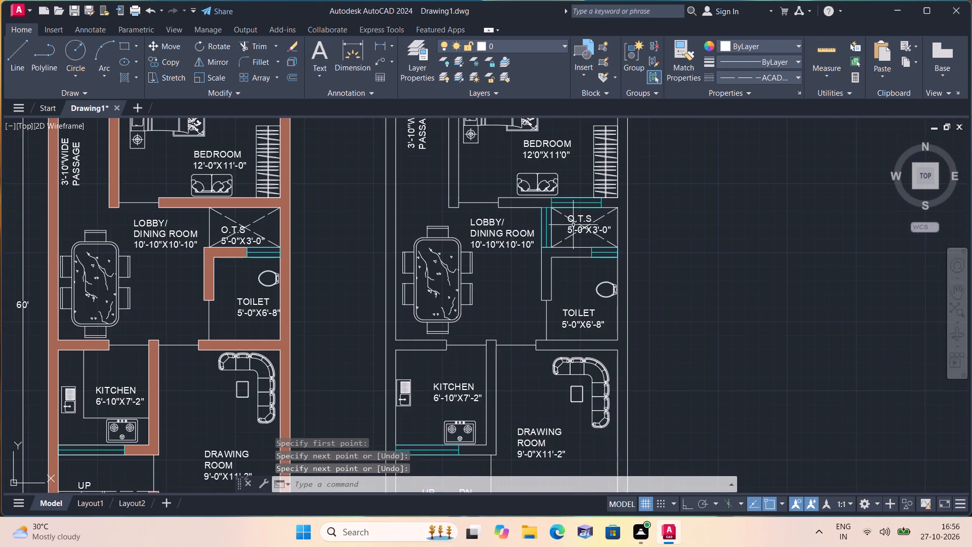
{"action": "scroll", "coordinate": [570, 220], "scroll_direction": "down", "scroll_amount": 2}
{"action": "middle_click_drag", "start_coordinate": [571, 269], "coordinate": [563, 173]}
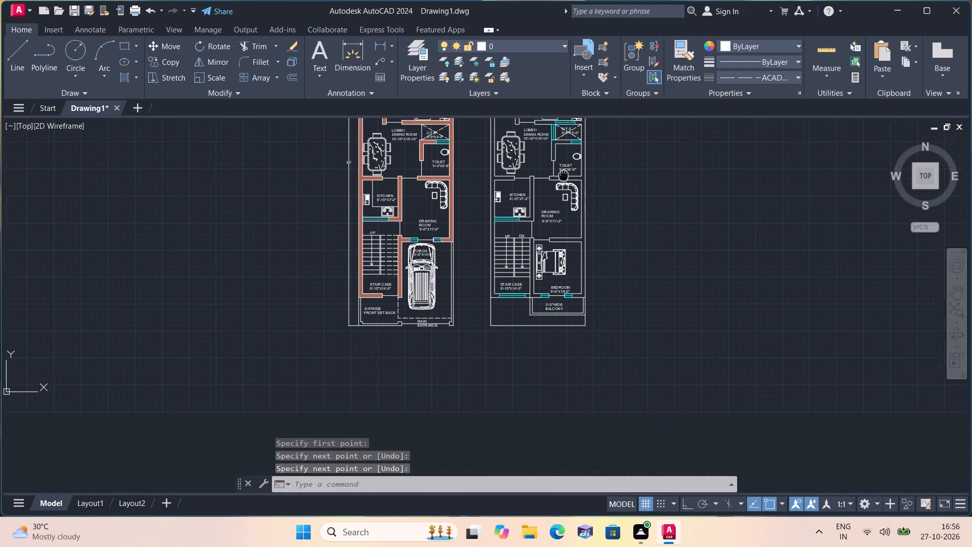
{"action": "middle_click_drag", "start_coordinate": [563, 173], "coordinate": [561, 153]}
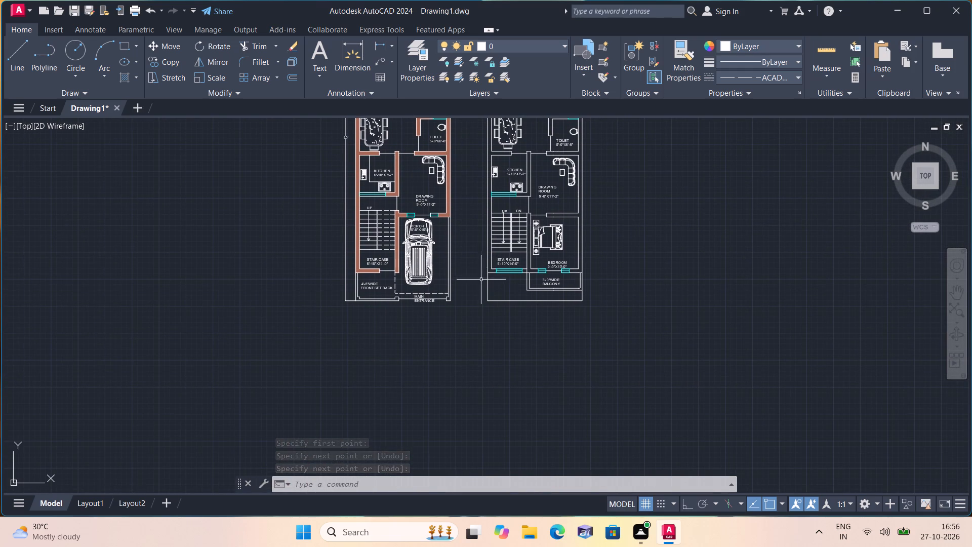
{"action": "scroll", "coordinate": [482, 281], "scroll_direction": "up", "scroll_amount": 1}
{"action": "middle_click_drag", "start_coordinate": [554, 231], "coordinate": [540, 346]}
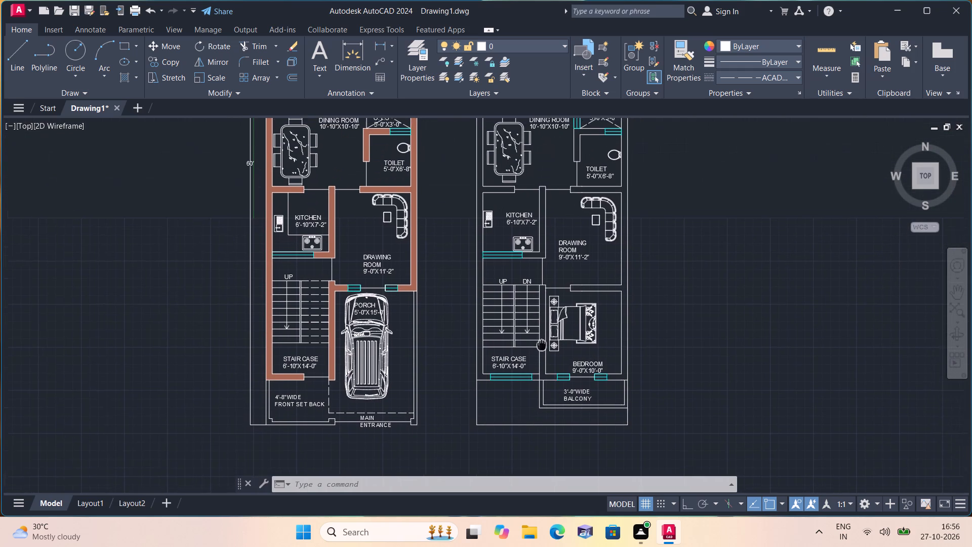
{"action": "middle_click_drag", "start_coordinate": [540, 346], "coordinate": [538, 351]}
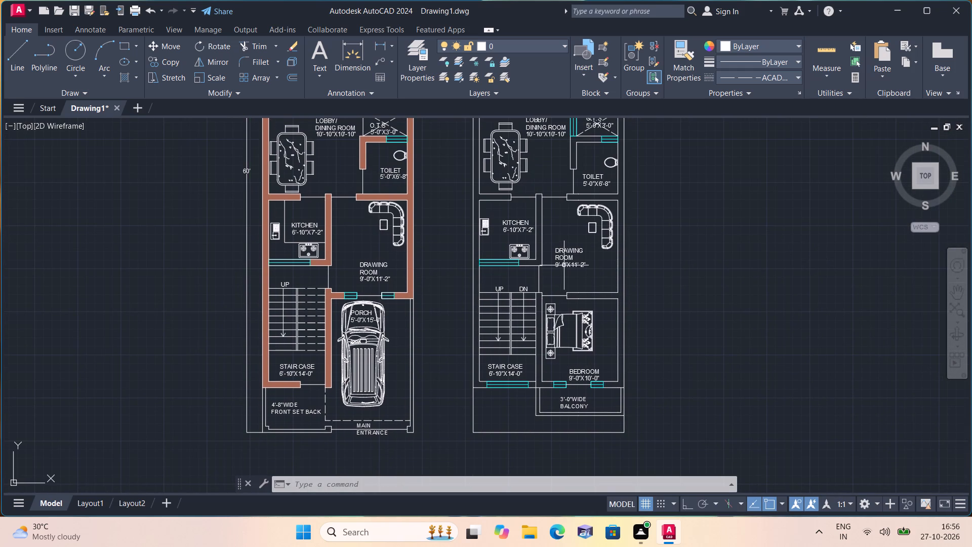
{"action": "left_click", "coordinate": [739, 72]}
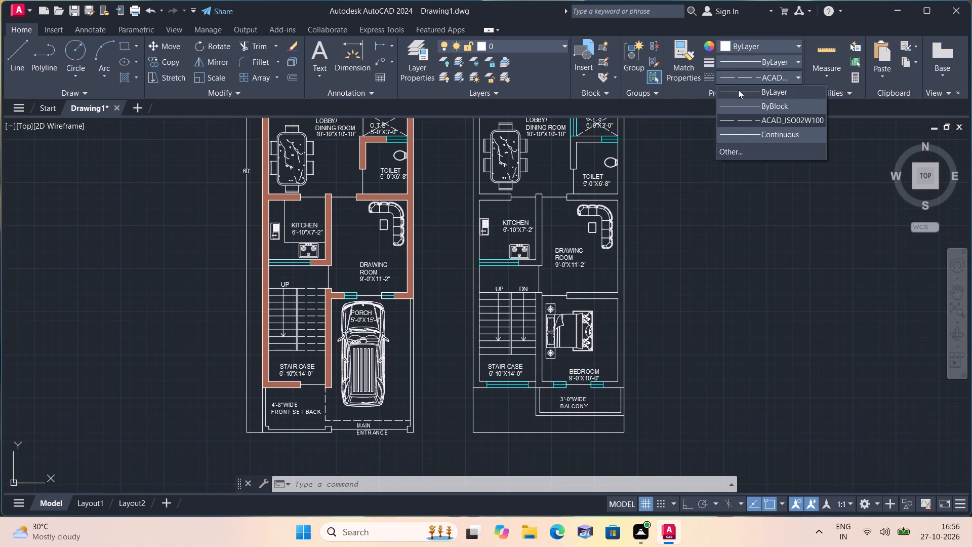
{"action": "left_click", "coordinate": [738, 90]}
{"action": "key", "text": "l"}
{"action": "key", "text": "space"}
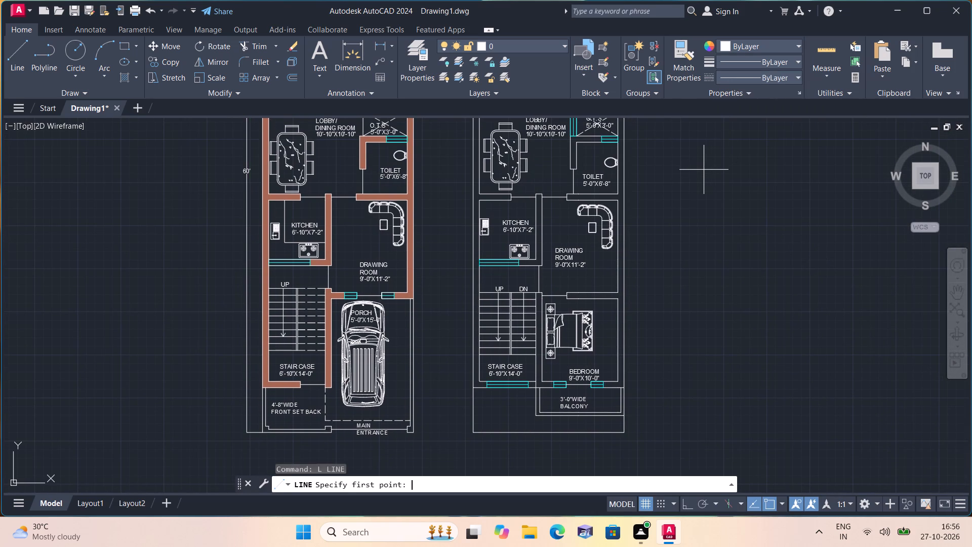
{"action": "scroll", "coordinate": [561, 266], "scroll_direction": "up", "scroll_amount": 1}
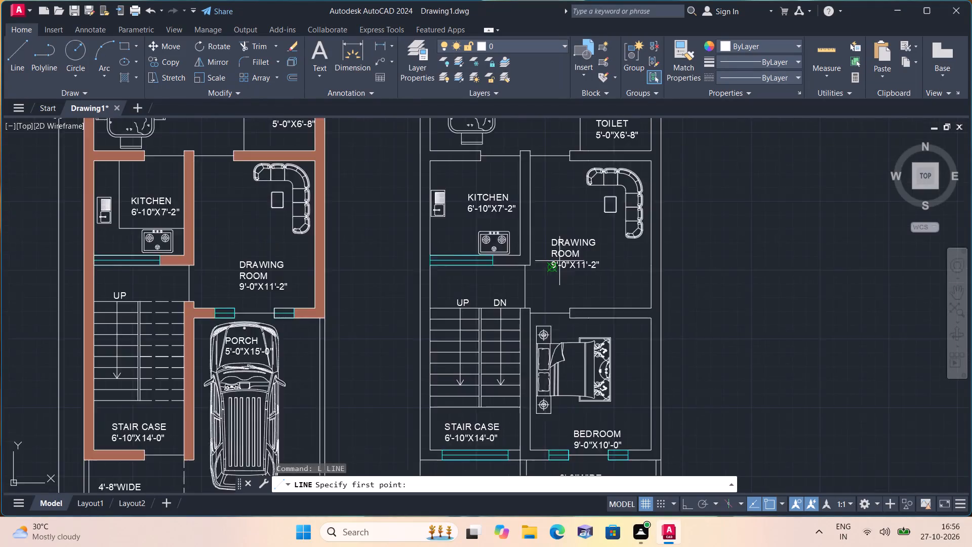
{"action": "scroll", "coordinate": [559, 260], "scroll_direction": "up", "scroll_amount": 1}
{"action": "middle_click_drag", "start_coordinate": [408, 184], "coordinate": [461, 271]}
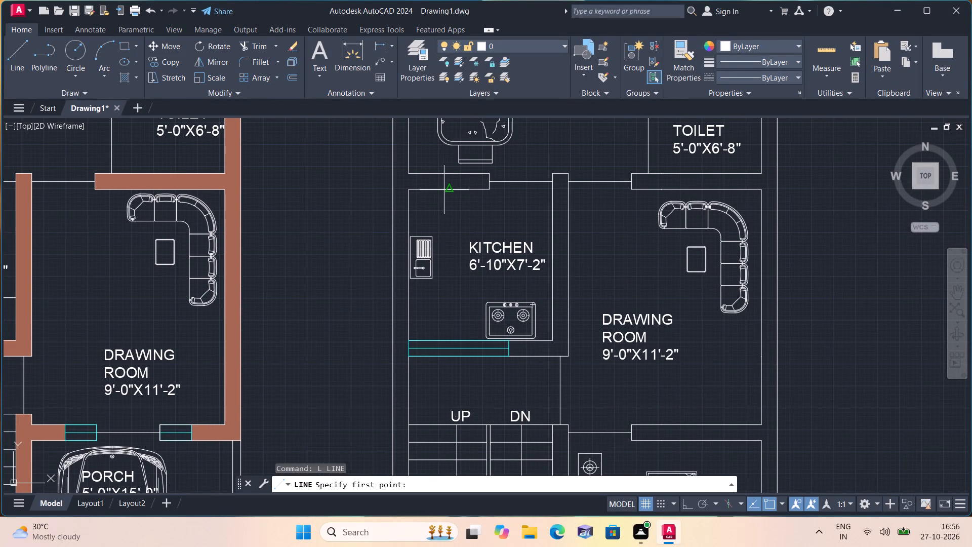
{"action": "left_click", "coordinate": [441, 190]}
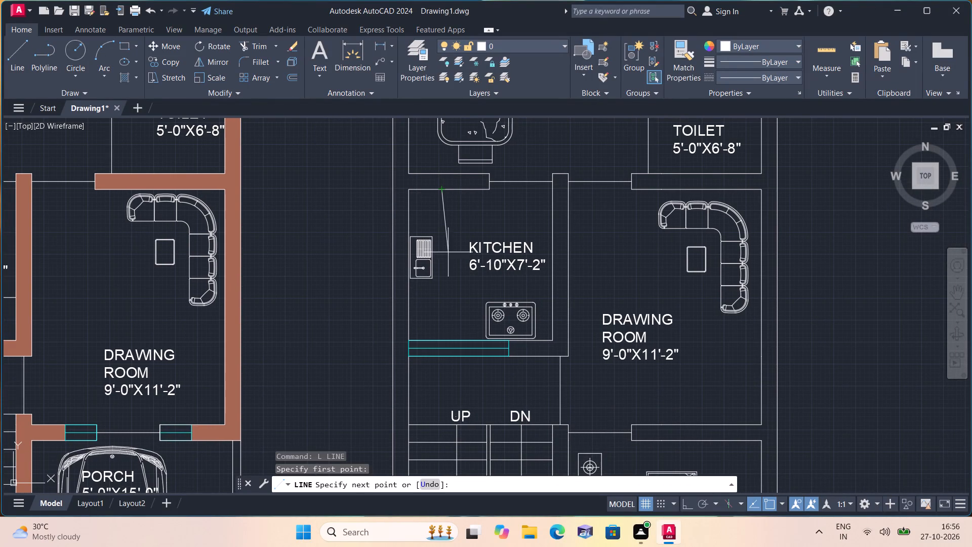
{"action": "key", "text": "F8"}
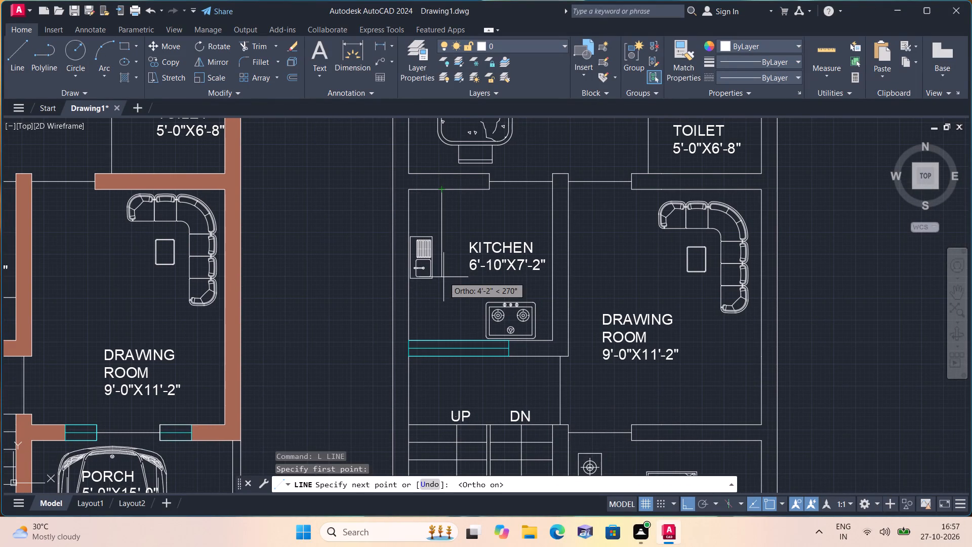
{"action": "left_click", "coordinate": [442, 294]}
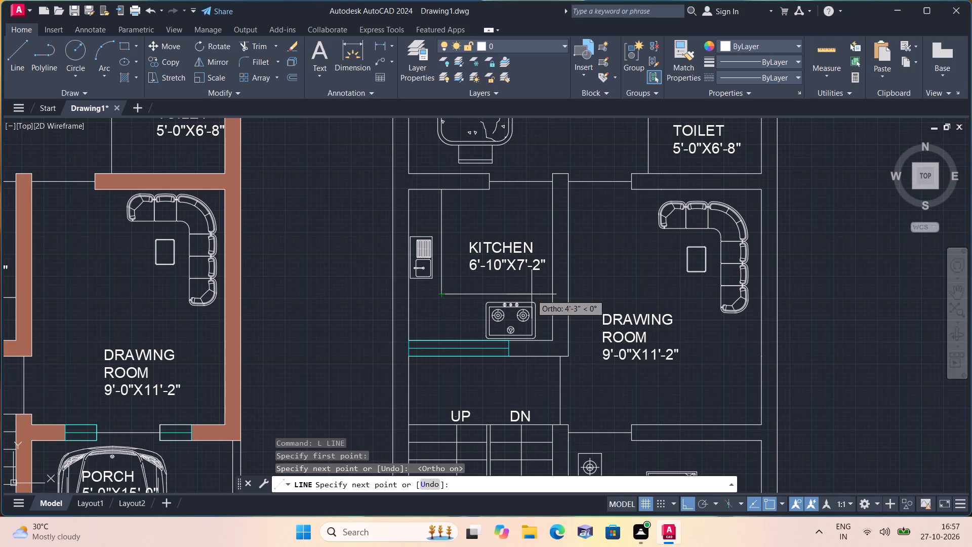
{"action": "left_click", "coordinate": [553, 294]}
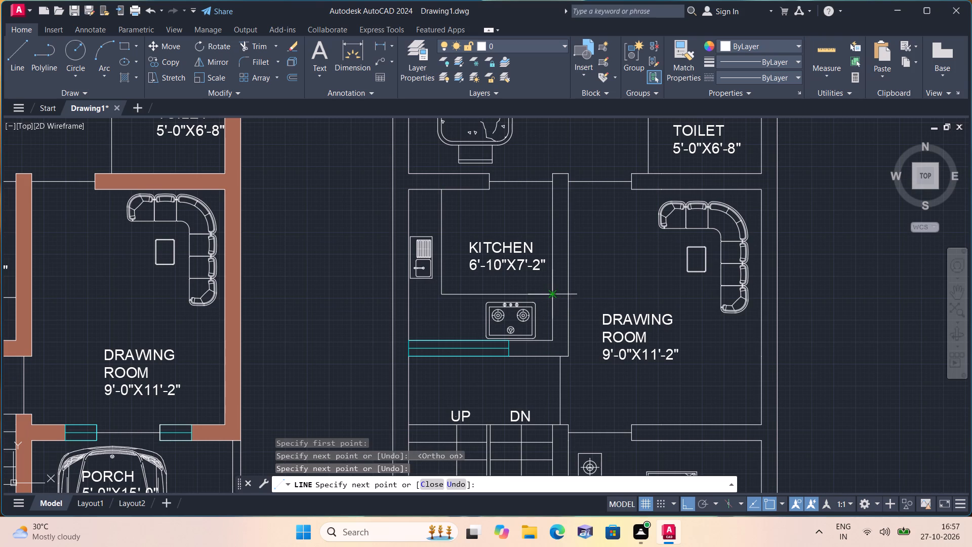
Review both floor plans side by side, from the northern bedrooms down to the southern boundary.
{"action": "key", "text": "space"}
{"action": "scroll", "coordinate": [553, 276], "scroll_direction": "down", "scroll_amount": 2}
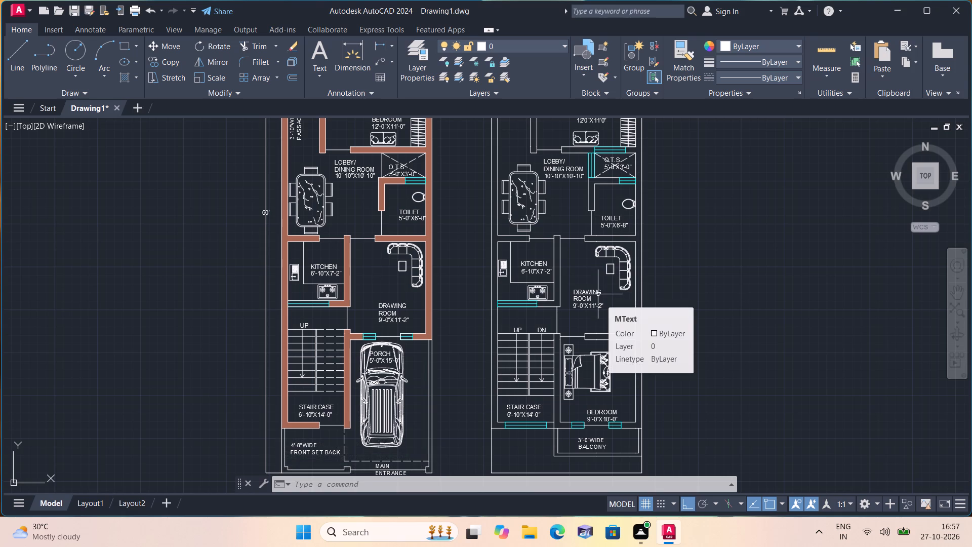
{"action": "scroll", "coordinate": [500, 343], "scroll_direction": "down", "scroll_amount": 1}
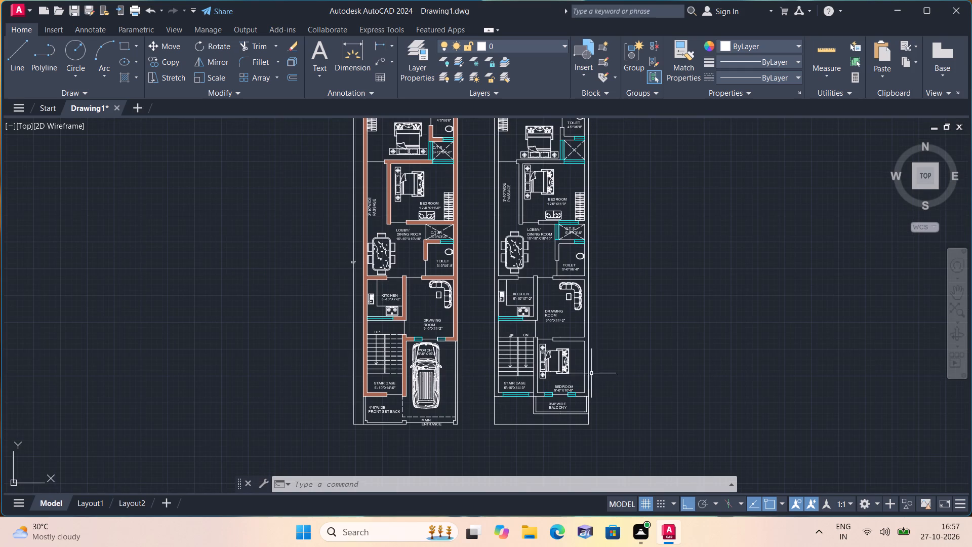
{"action": "middle_click_drag", "start_coordinate": [502, 291], "coordinate": [513, 347]}
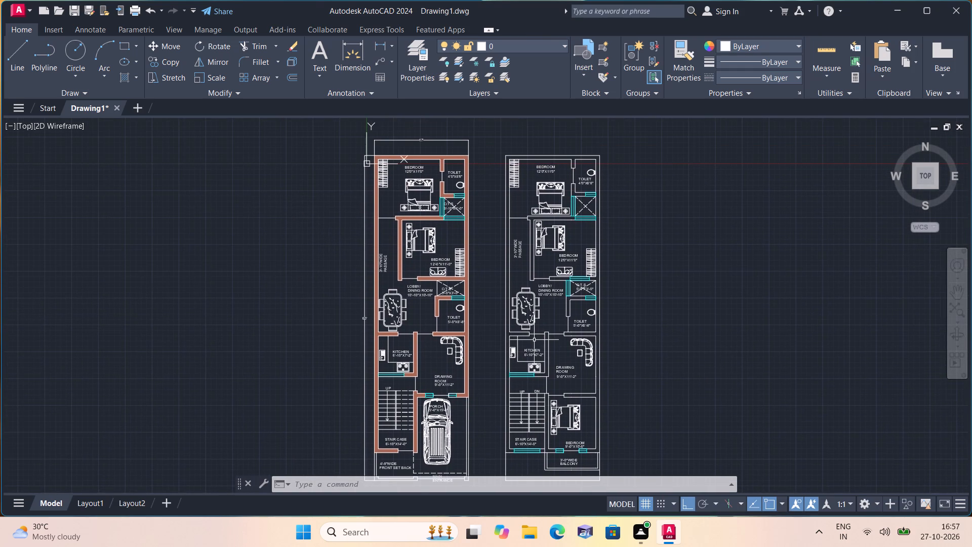
{"action": "middle_click_drag", "start_coordinate": [565, 343], "coordinate": [508, 224]}
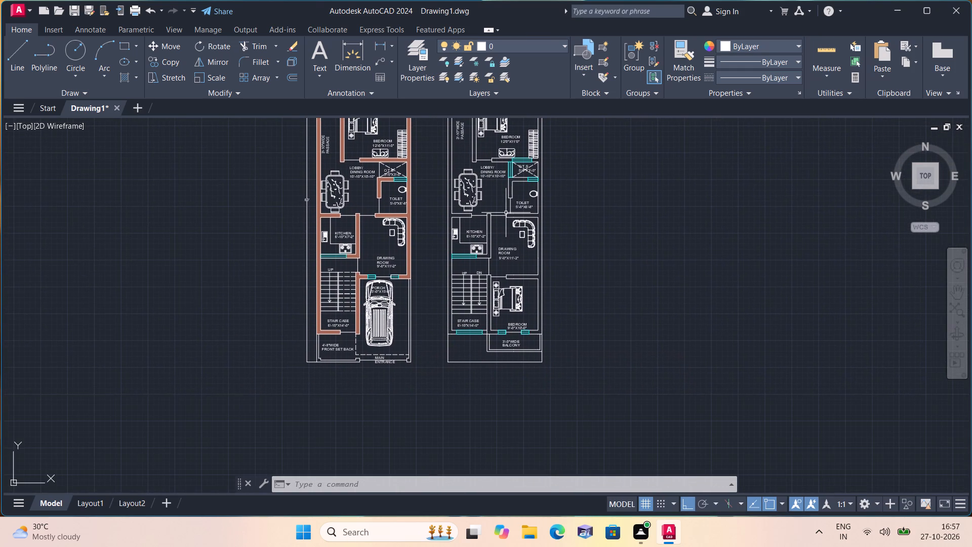
{"action": "scroll", "coordinate": [506, 213], "scroll_direction": "up", "scroll_amount": 1}
{"action": "middle_click_drag", "start_coordinate": [507, 221], "coordinate": [518, 341]}
{"action": "scroll", "coordinate": [507, 222], "scroll_direction": "down", "scroll_amount": 1}
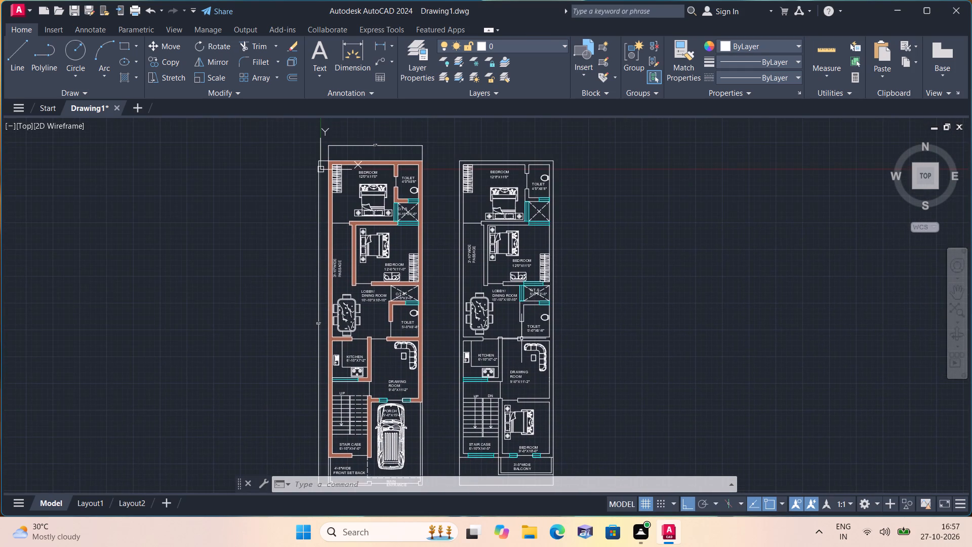
{"action": "scroll", "coordinate": [523, 325], "scroll_direction": "up", "scroll_amount": 1}
{"action": "middle_click_drag", "start_coordinate": [524, 325], "coordinate": [536, 231]}
{"action": "scroll", "coordinate": [521, 315], "scroll_direction": "down", "scroll_amount": 1}
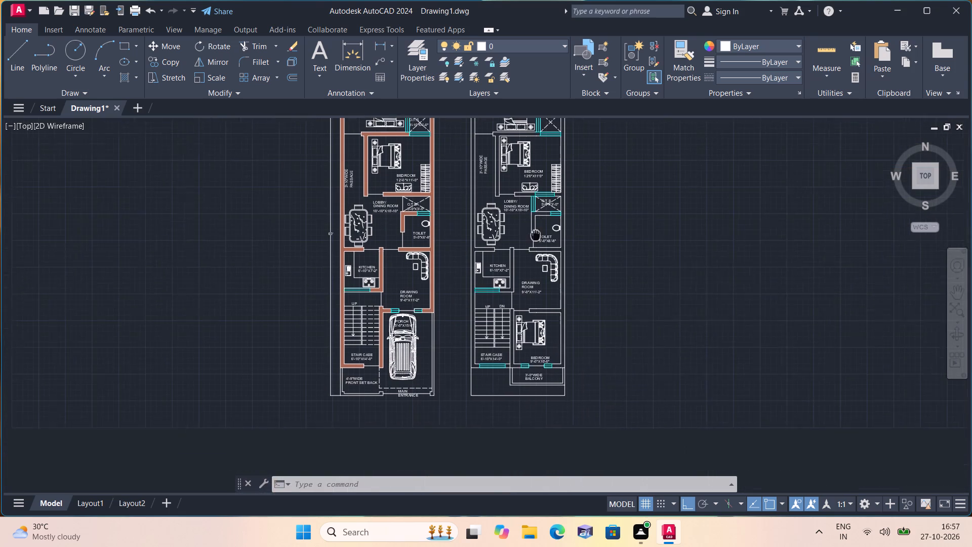
{"action": "middle_click_drag", "start_coordinate": [536, 231], "coordinate": [537, 229]}
Add the multiline text GROUND FLOOR below the main entrance of the first plan.
{"action": "key", "text": "m"}
{"action": "key", "text": "t"}
{"action": "key", "text": "space"}
{"action": "scroll", "coordinate": [418, 407], "scroll_direction": "up", "scroll_amount": 2}
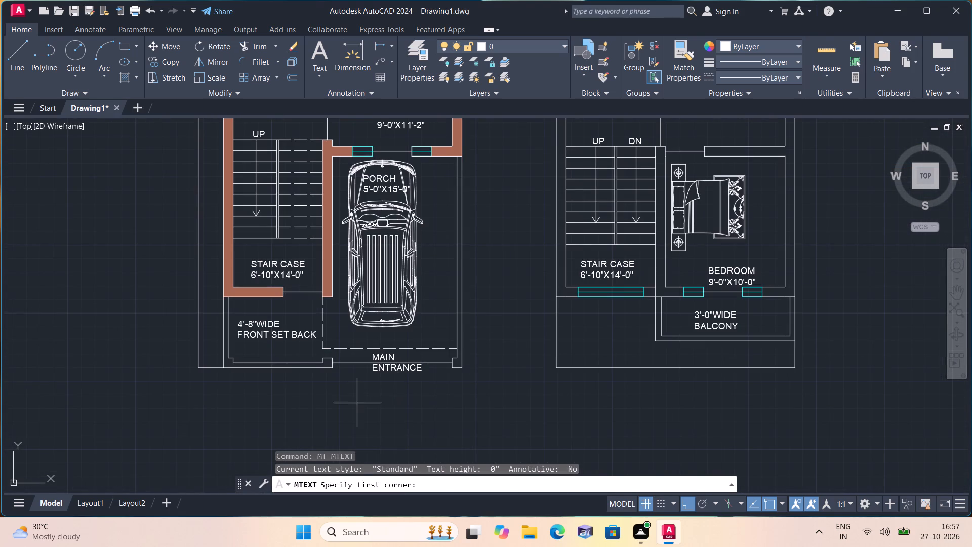
{"action": "triple_click", "coordinate": [356, 404]}
{"action": "type", "text": "GROUND FLOOR"}
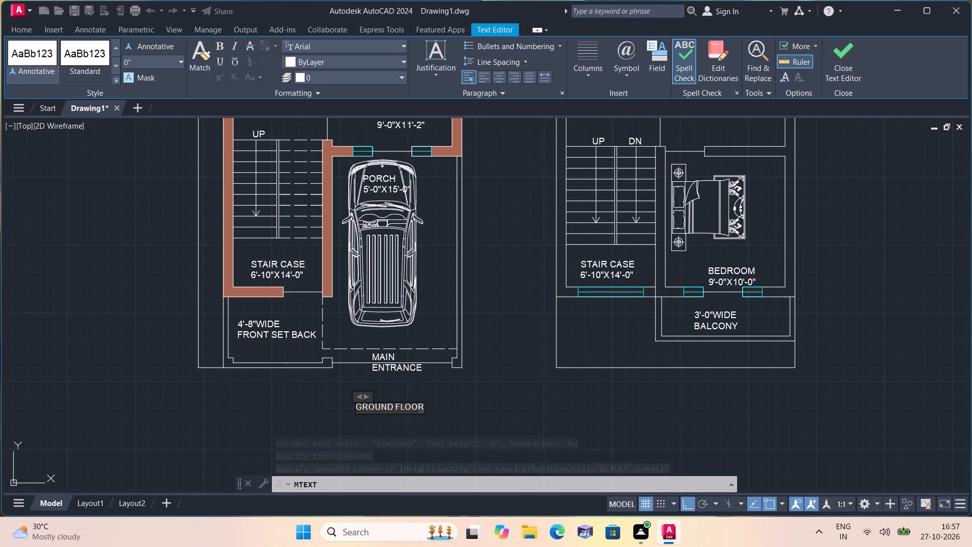
{"action": "left_click", "coordinate": [490, 400]}
Add the multiline text FIRST FLOOR PLAN below the south boundary of the second plan.
{"action": "key", "text": "space"}
{"action": "triple_click", "coordinate": [657, 394]}
{"action": "type", "text": "FIRST FLOOR"}
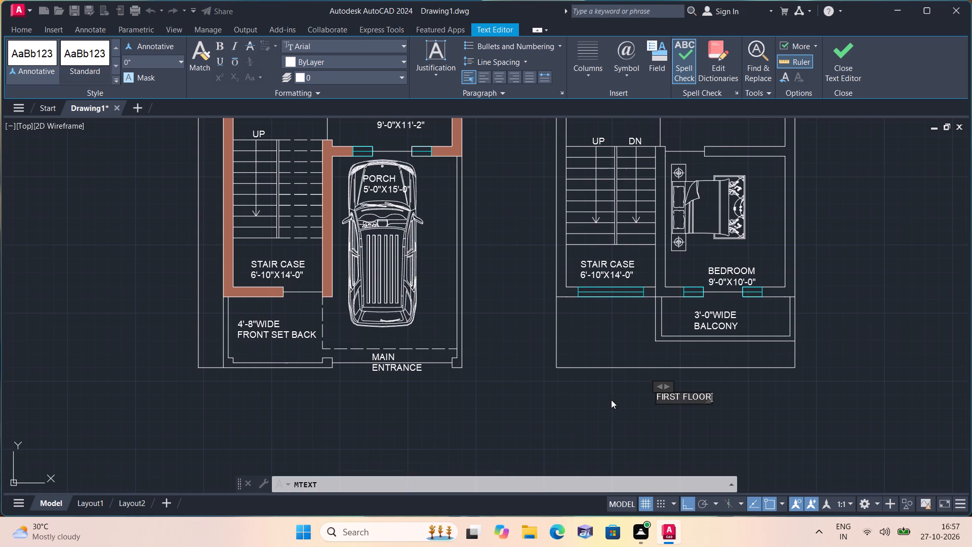
{"action": "middle_click_drag", "start_coordinate": [612, 402], "coordinate": [580, 348]}
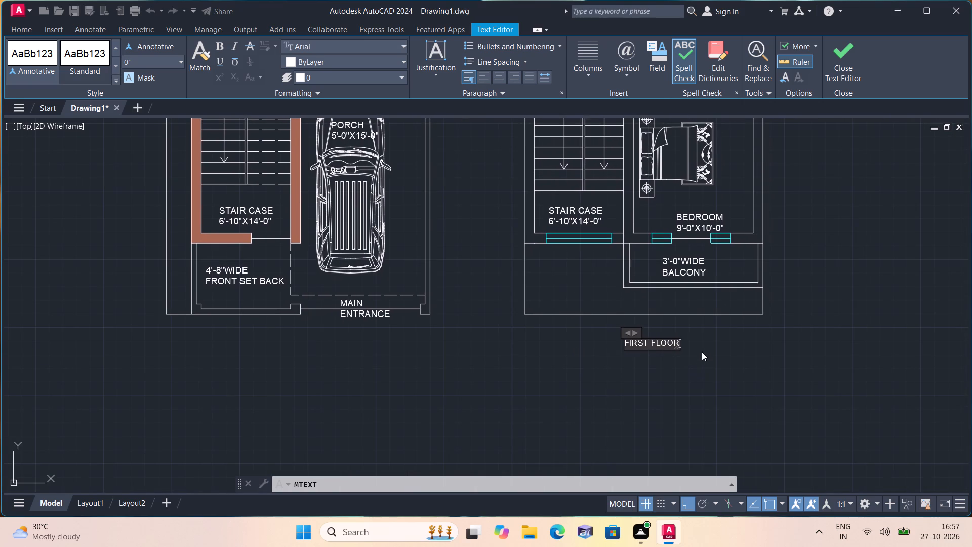
{"action": "scroll", "coordinate": [699, 347], "scroll_direction": "up", "scroll_amount": 1}
{"action": "key", "text": "space"}
{"action": "type", "text": "PLAN"}
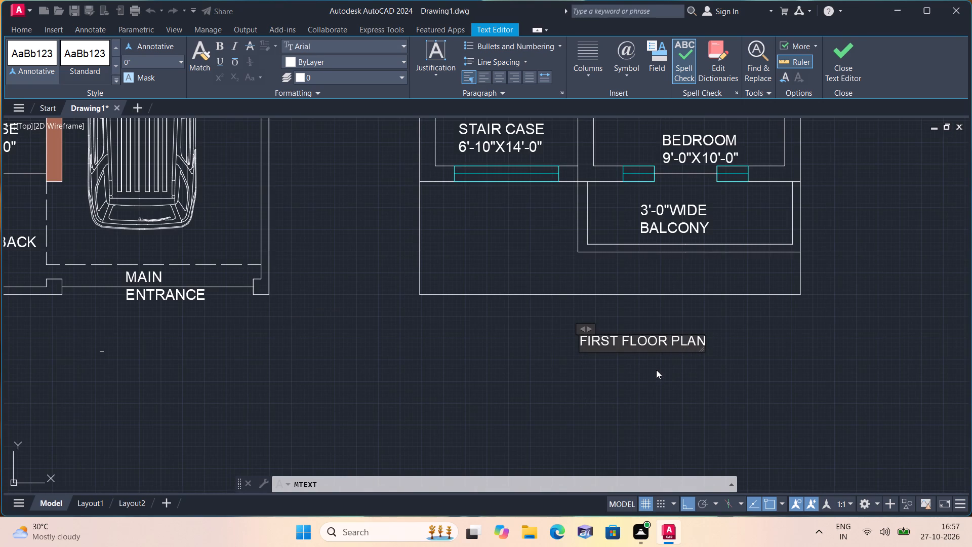
{"action": "scroll", "coordinate": [656, 370], "scroll_direction": "up", "scroll_amount": 1}
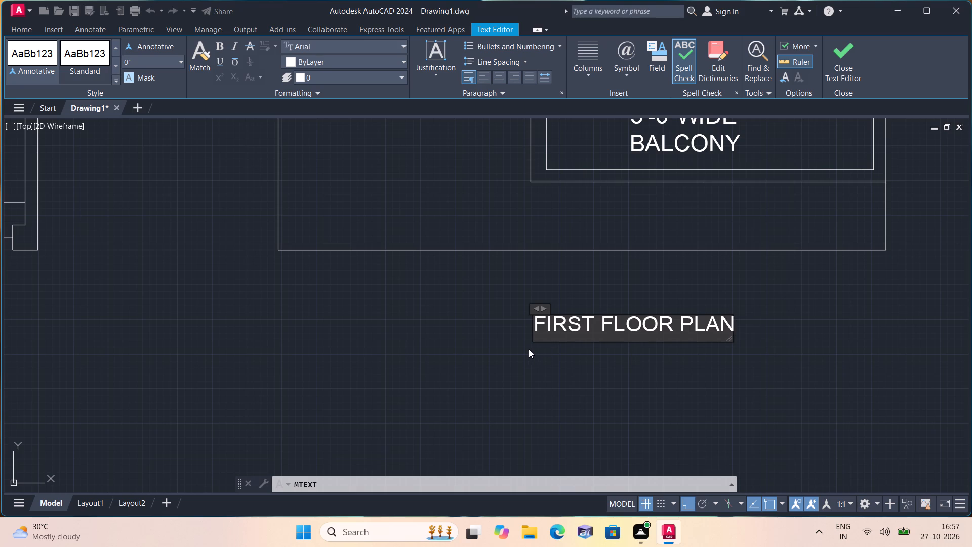
{"action": "left_click", "coordinate": [494, 347]}
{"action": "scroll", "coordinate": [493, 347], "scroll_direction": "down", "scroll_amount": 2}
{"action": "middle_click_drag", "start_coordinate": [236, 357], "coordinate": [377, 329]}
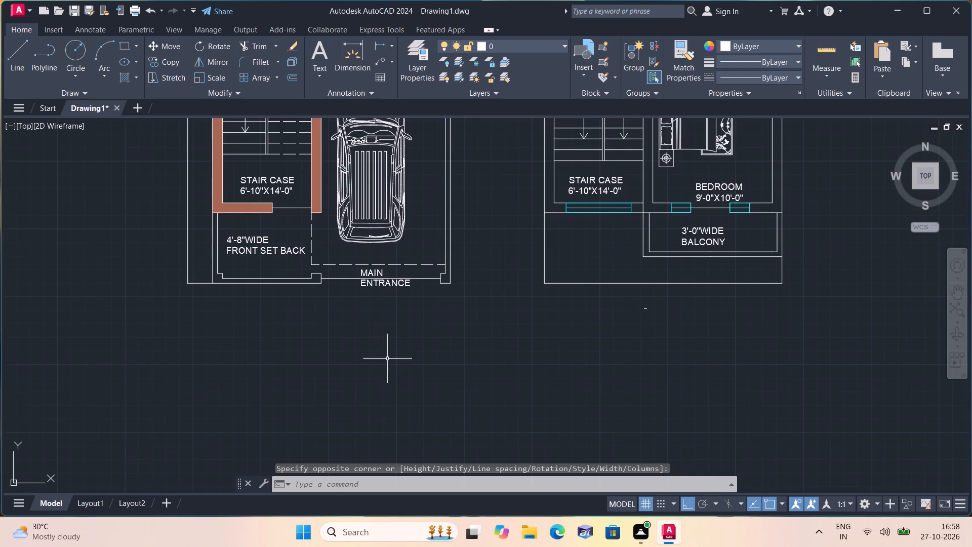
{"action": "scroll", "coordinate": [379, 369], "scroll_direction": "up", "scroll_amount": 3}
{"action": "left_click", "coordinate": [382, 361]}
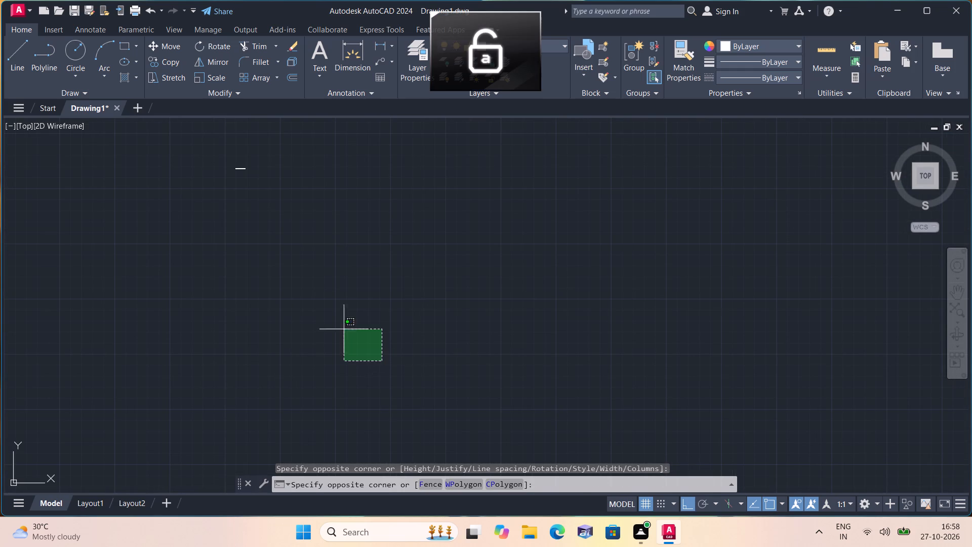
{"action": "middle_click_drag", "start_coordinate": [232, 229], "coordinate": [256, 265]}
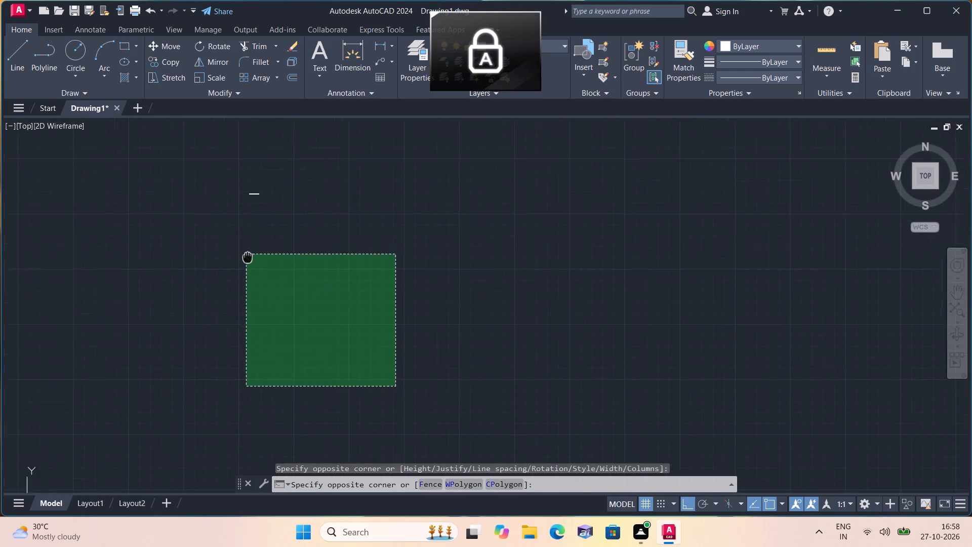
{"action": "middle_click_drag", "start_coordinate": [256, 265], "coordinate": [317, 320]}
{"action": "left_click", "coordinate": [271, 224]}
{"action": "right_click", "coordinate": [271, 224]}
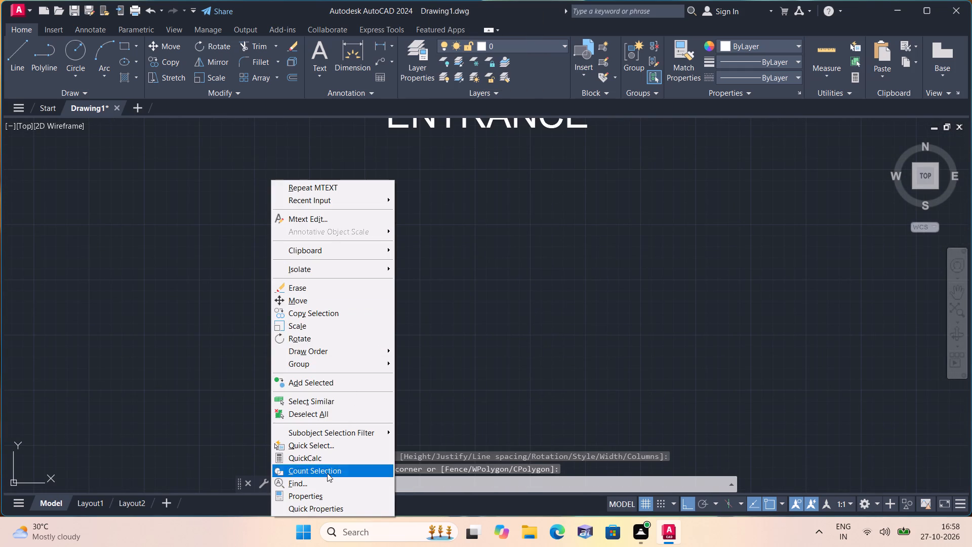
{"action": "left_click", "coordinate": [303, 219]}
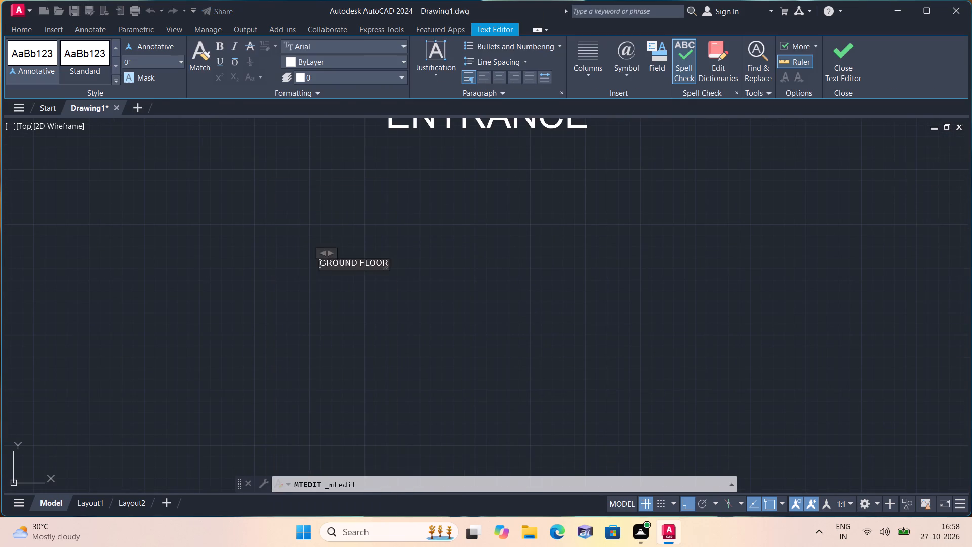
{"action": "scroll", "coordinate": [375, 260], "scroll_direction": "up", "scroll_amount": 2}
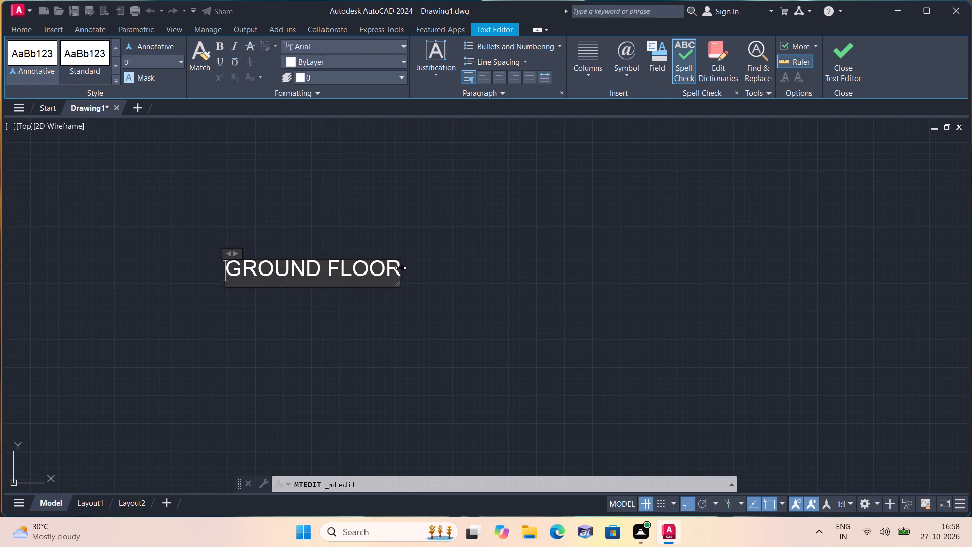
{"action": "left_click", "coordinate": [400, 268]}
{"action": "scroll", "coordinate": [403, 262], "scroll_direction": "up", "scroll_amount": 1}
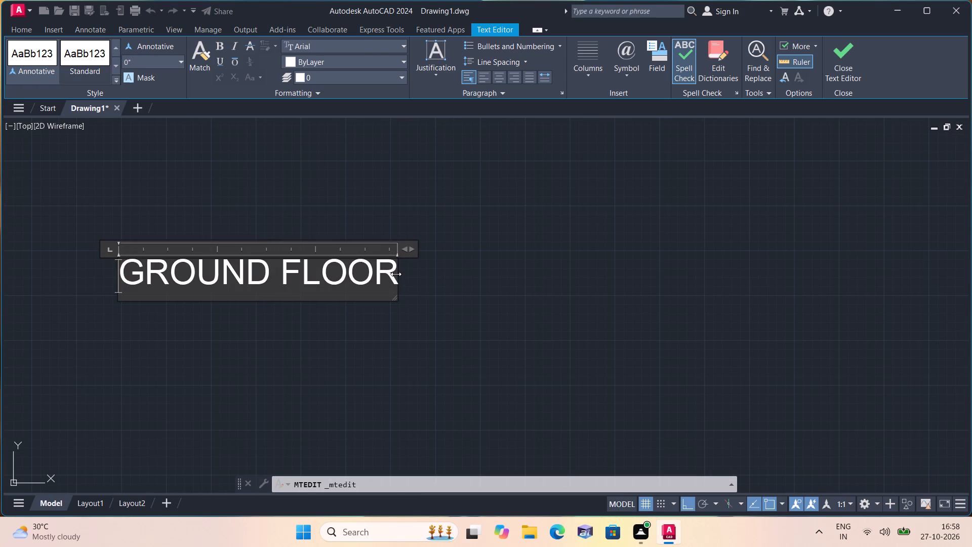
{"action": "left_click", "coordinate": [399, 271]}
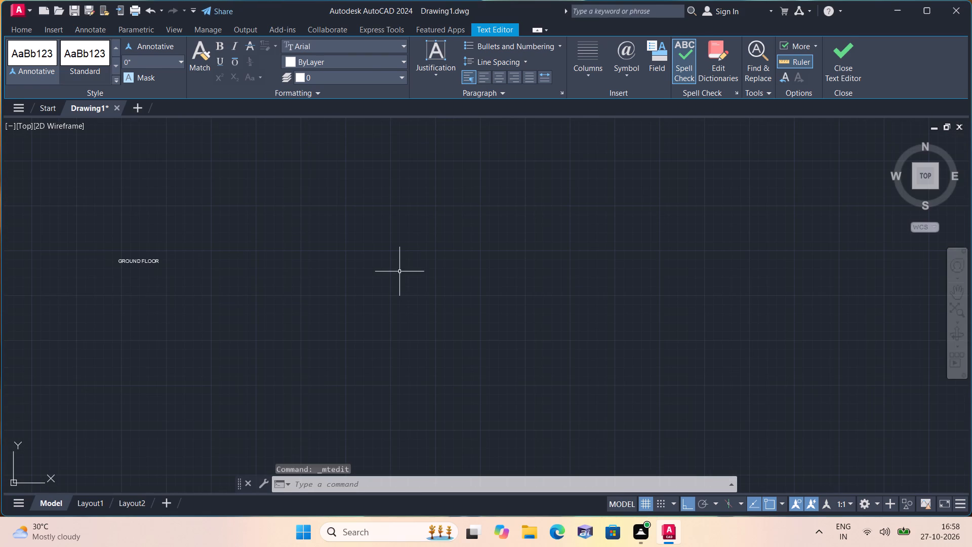
Widen the text box of the GROUND FLOOR title and extend its wording to GROUND FLOOR PLAN.
{"action": "left_click", "coordinate": [119, 257]}
{"action": "left_click", "coordinate": [157, 267]}
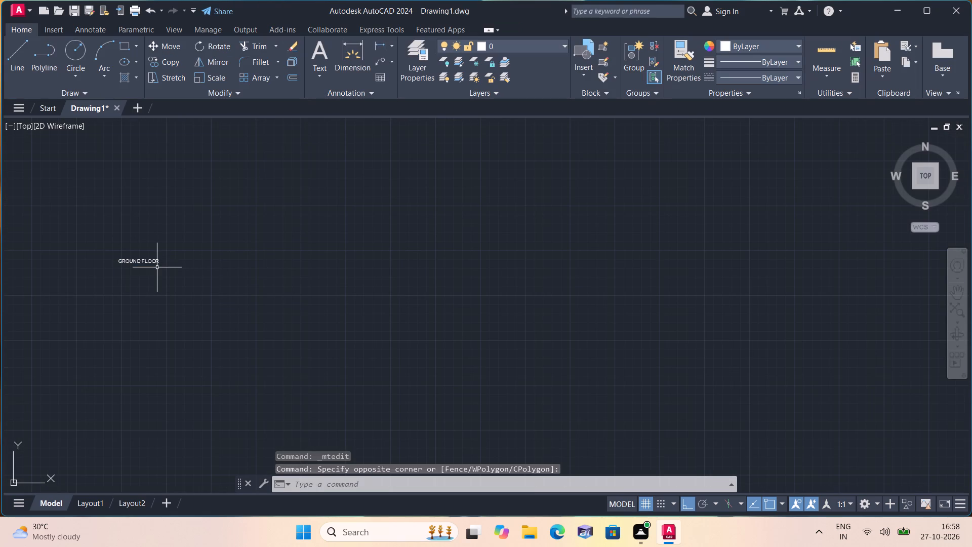
{"action": "left_click", "coordinate": [152, 263]}
{"action": "right_click", "coordinate": [313, 263]}
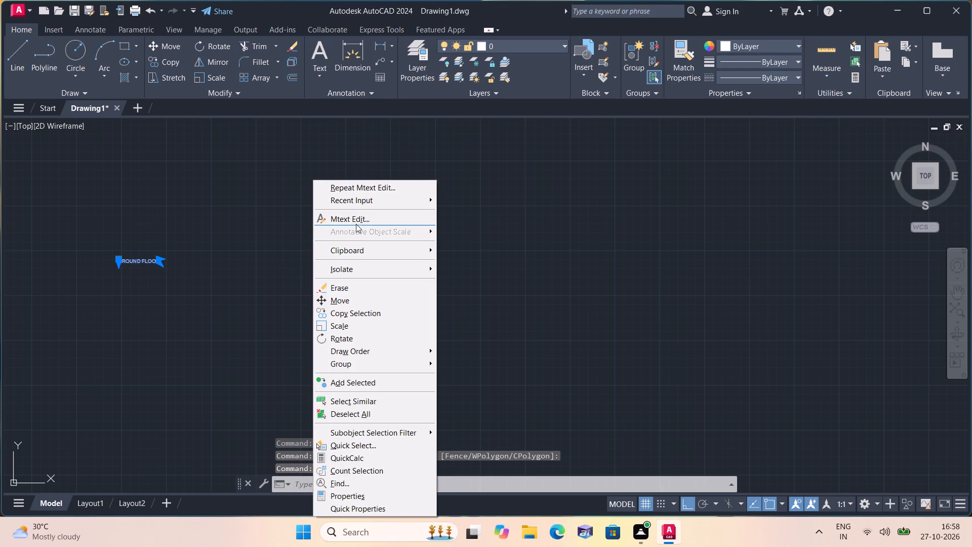
{"action": "left_click", "coordinate": [355, 220]}
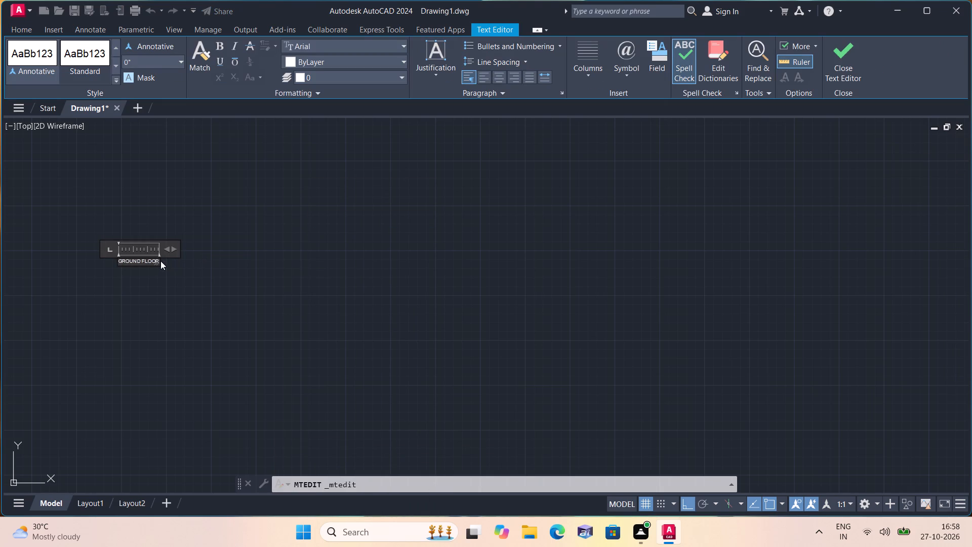
{"action": "scroll", "coordinate": [159, 263], "scroll_direction": "up", "scroll_amount": 5}
{"action": "left_click_drag", "start_coordinate": [144, 270], "coordinate": [297, 272]}
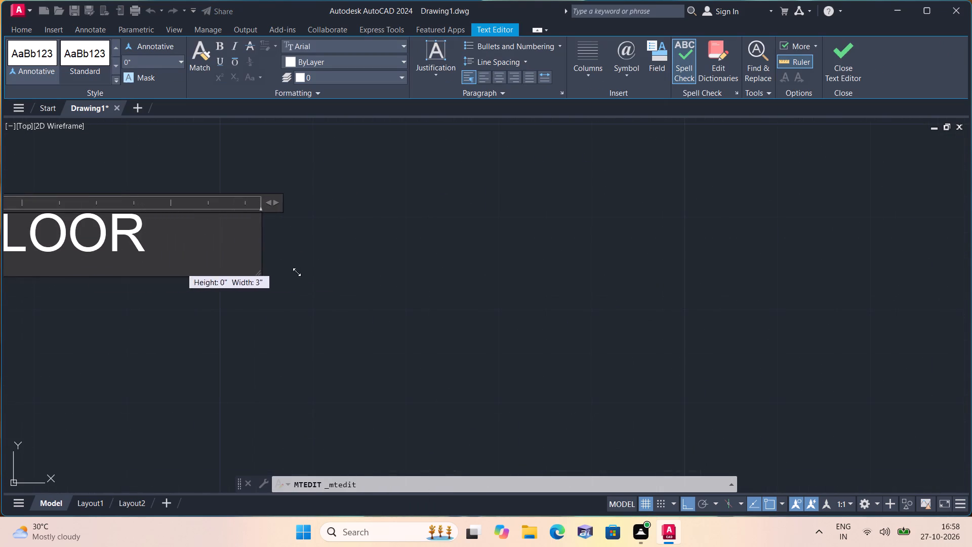
{"action": "left_click_drag", "start_coordinate": [297, 272], "coordinate": [374, 273]}
{"action": "left_click", "coordinate": [148, 235]}
{"action": "key", "text": "space"}
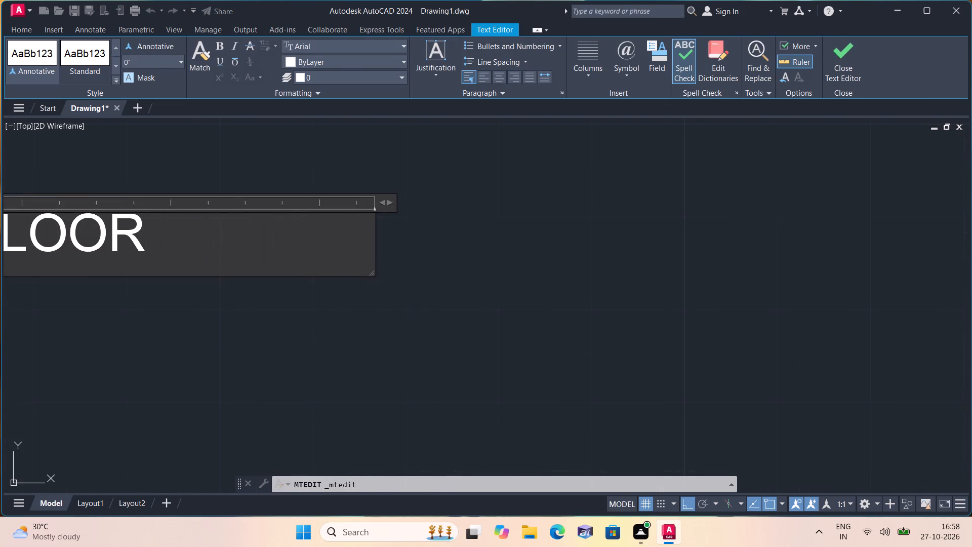
{"action": "type", "text": "PLAN"}
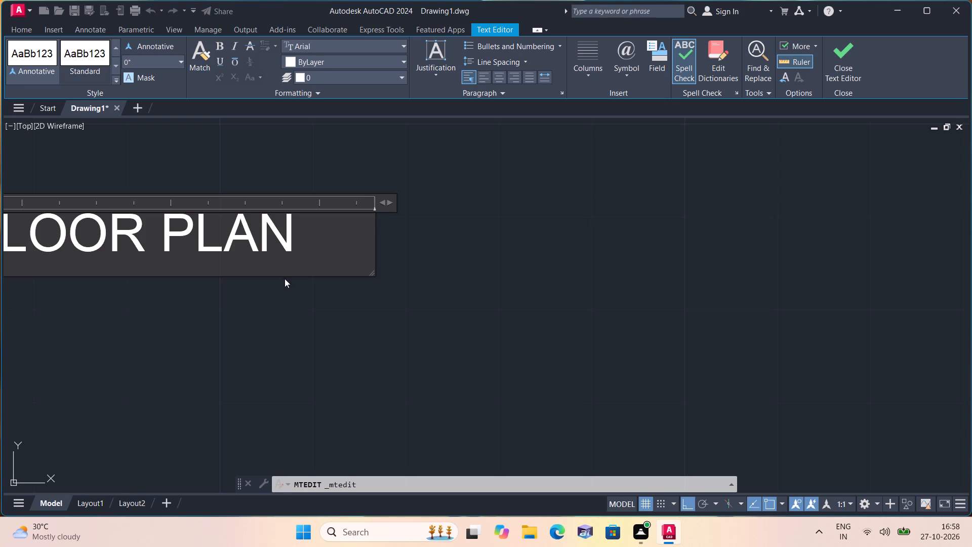
{"action": "left_click", "coordinate": [452, 285]}
Set the text height of both the ground floor and first floor plan titles to 1' in their properties.
{"action": "scroll", "coordinate": [452, 285], "scroll_direction": "down", "scroll_amount": 2}
{"action": "scroll", "coordinate": [391, 288], "scroll_direction": "down", "scroll_amount": 1}
{"action": "scroll", "coordinate": [439, 298], "scroll_direction": "down", "scroll_amount": 2}
{"action": "left_click", "coordinate": [452, 304]}
{"action": "left_click_drag", "start_coordinate": [402, 285], "coordinate": [398, 280]}
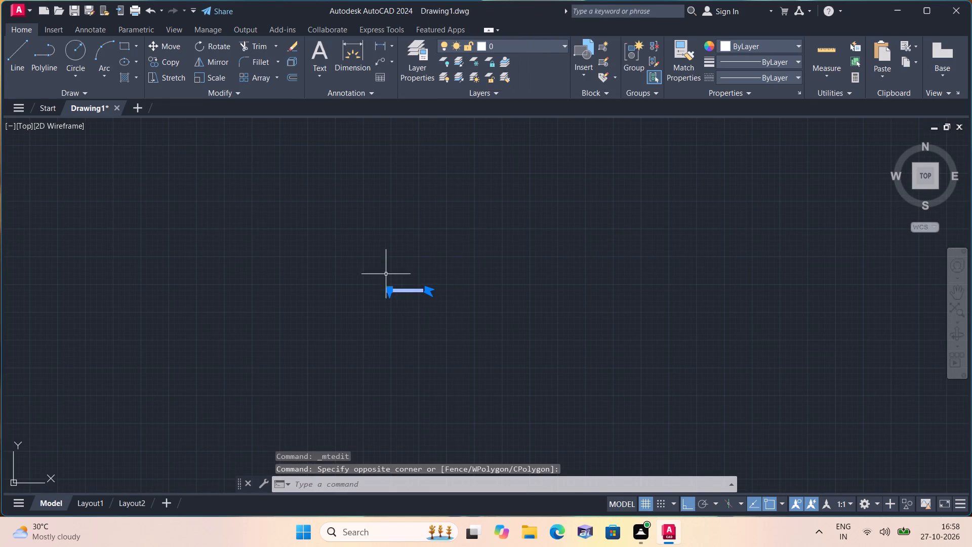
{"action": "middle_click_drag", "start_coordinate": [537, 303], "coordinate": [459, 263]}
{"action": "scroll", "coordinate": [522, 299], "scroll_direction": "down", "scroll_amount": 1}
{"action": "scroll", "coordinate": [459, 263], "scroll_direction": "down", "scroll_amount": 1}
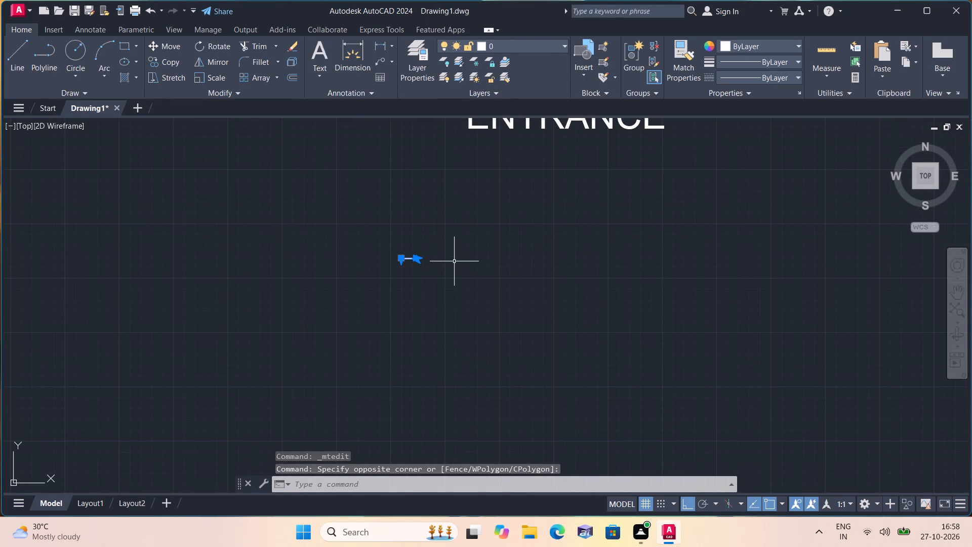
{"action": "scroll", "coordinate": [521, 287], "scroll_direction": "down", "scroll_amount": 3}
{"action": "scroll", "coordinate": [837, 257], "scroll_direction": "up", "scroll_amount": 1}
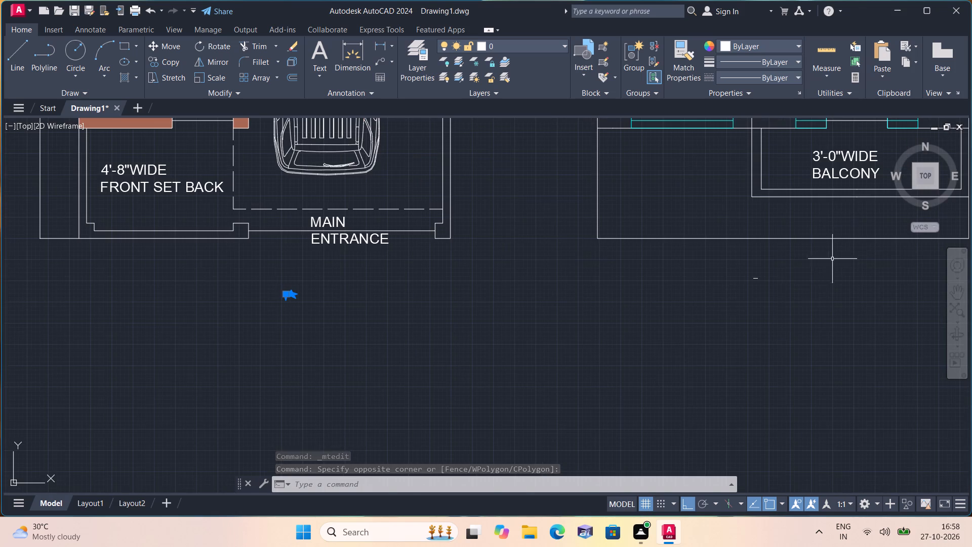
{"action": "left_click", "coordinate": [806, 291]}
{"action": "left_click", "coordinate": [722, 261]}
{"action": "right_click", "coordinate": [568, 306]}
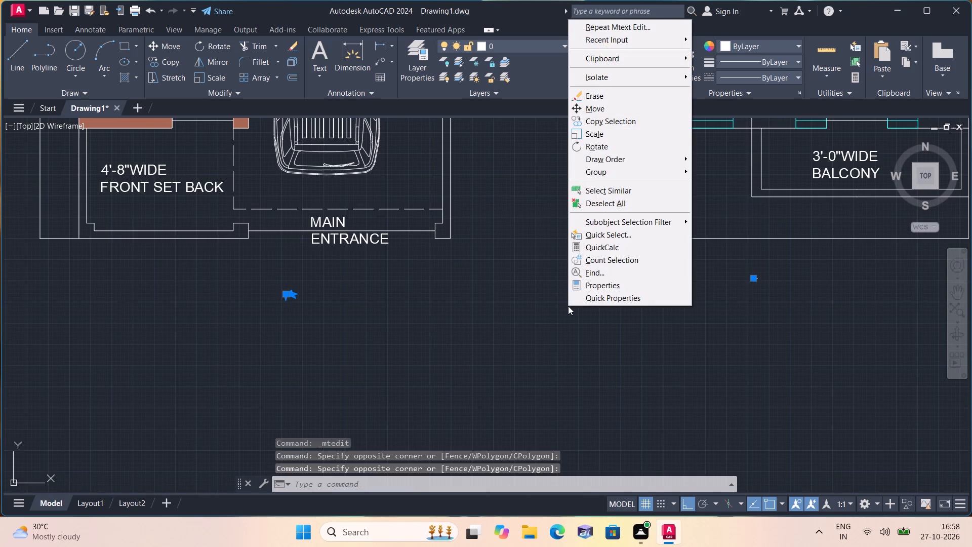
{"action": "left_click", "coordinate": [585, 287]}
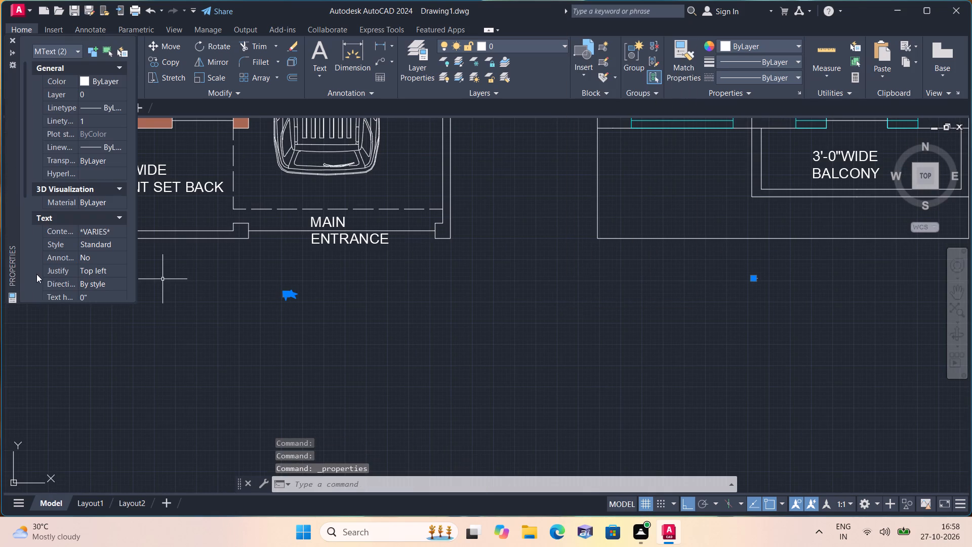
{"action": "left_click", "coordinate": [93, 296]}
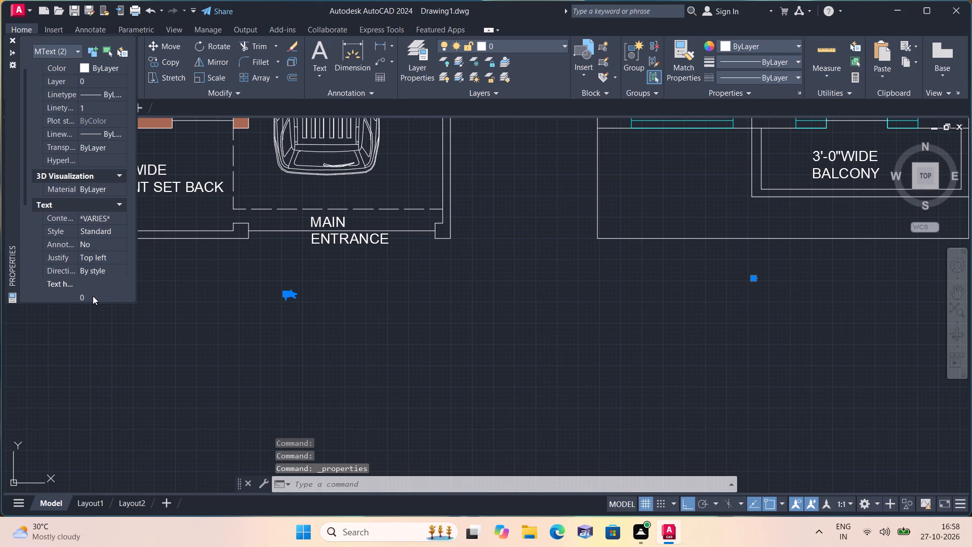
{"action": "key", "text": "BackSpace"}
{"action": "type", "text": "1'"}
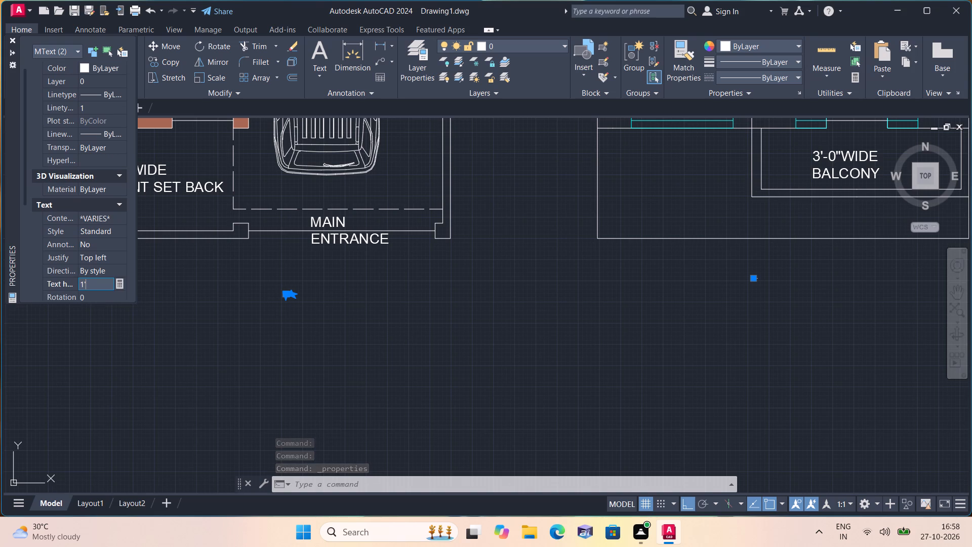
{"action": "left_click", "coordinate": [236, 300]}
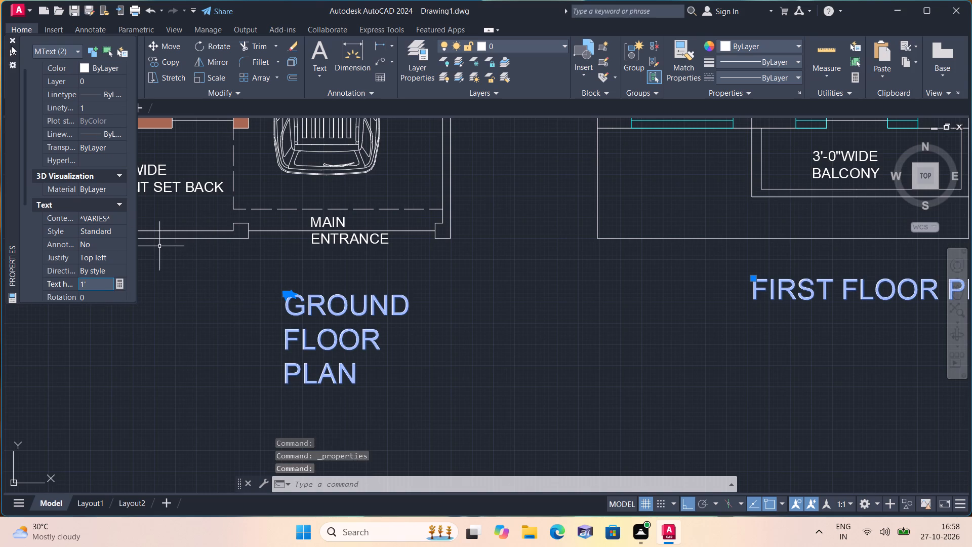
{"action": "left_click", "coordinate": [12, 37]}
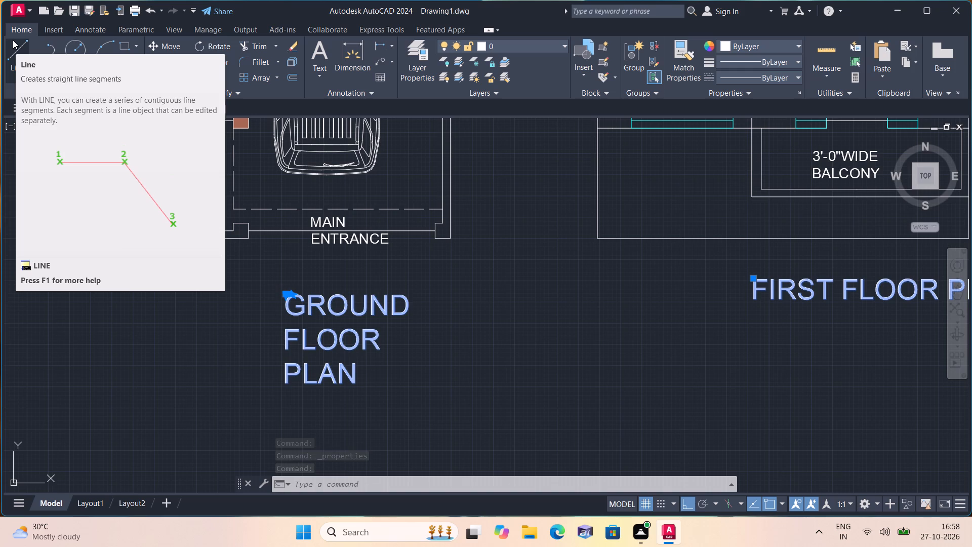
Widen the text box of the GROUND FLOOR PLAN title so its wording fits on a single line.
{"action": "key", "text": "Escape"}
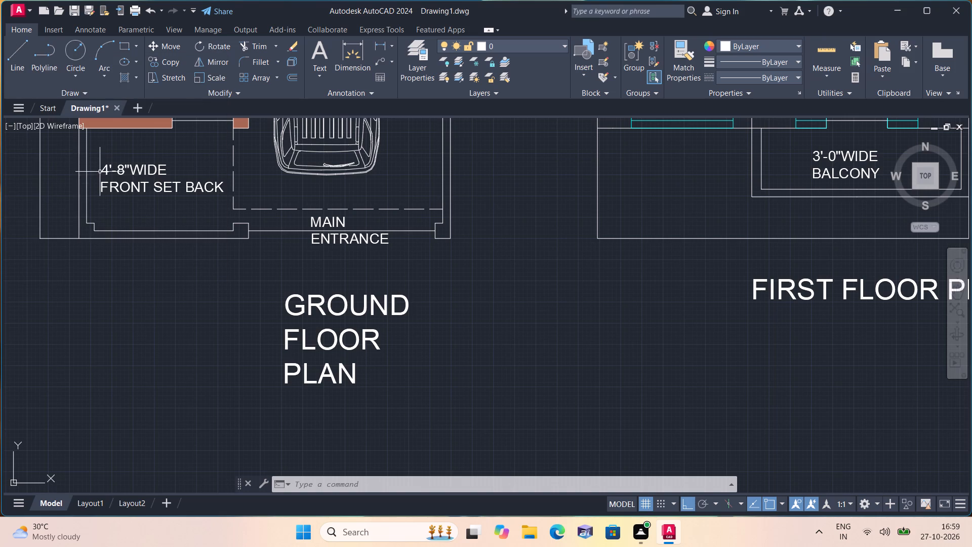
{"action": "left_click", "coordinate": [124, 271]}
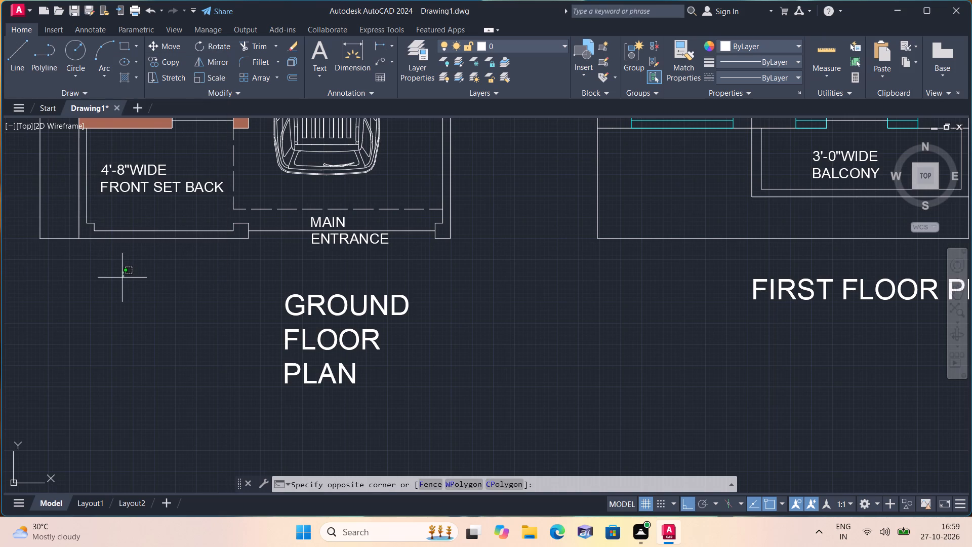
{"action": "middle_click_drag", "start_coordinate": [129, 292], "coordinate": [100, 236]}
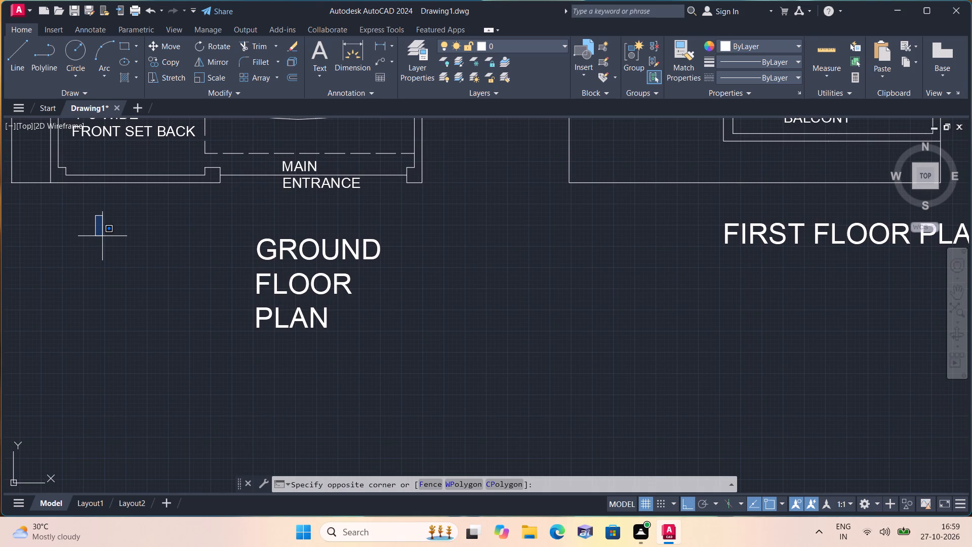
{"action": "scroll", "coordinate": [113, 246], "scroll_direction": "down", "scroll_amount": 1}
{"action": "scroll", "coordinate": [156, 261], "scroll_direction": "down", "scroll_amount": 1}
{"action": "left_click", "coordinate": [112, 267]}
{"action": "scroll", "coordinate": [155, 269], "scroll_direction": "up", "scroll_amount": 2}
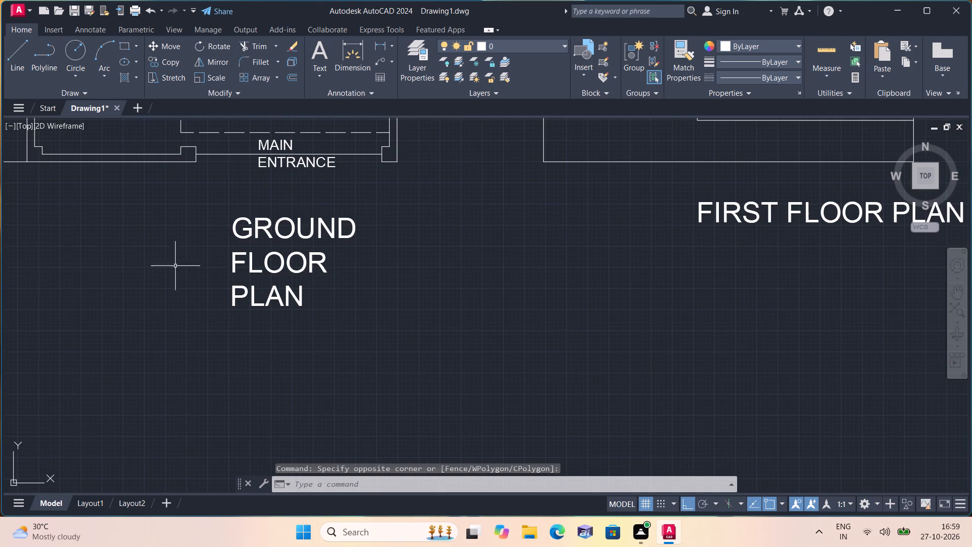
{"action": "left_click", "coordinate": [257, 232]}
{"action": "right_click", "coordinate": [257, 232]}
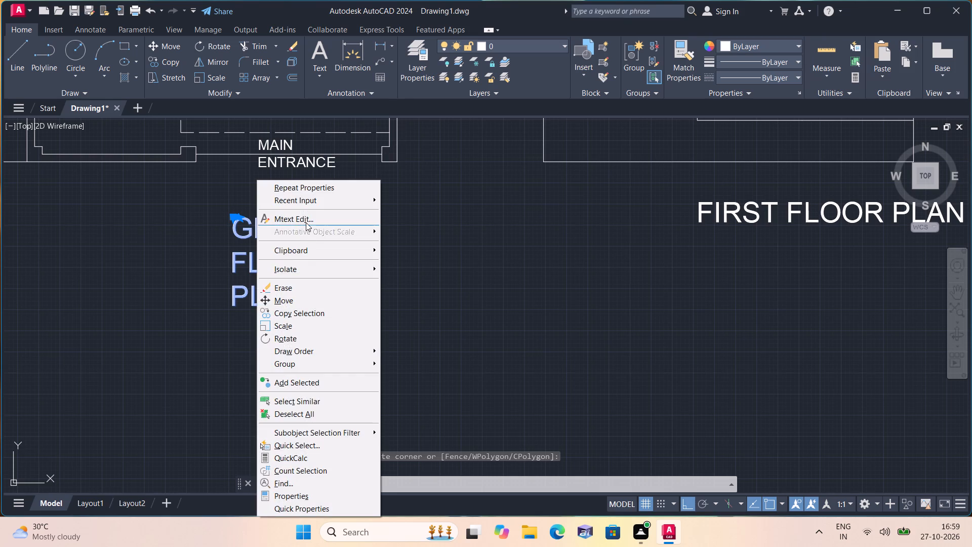
{"action": "left_click", "coordinate": [306, 222]}
{"action": "left_click_drag", "start_coordinate": [354, 319], "coordinate": [604, 281]}
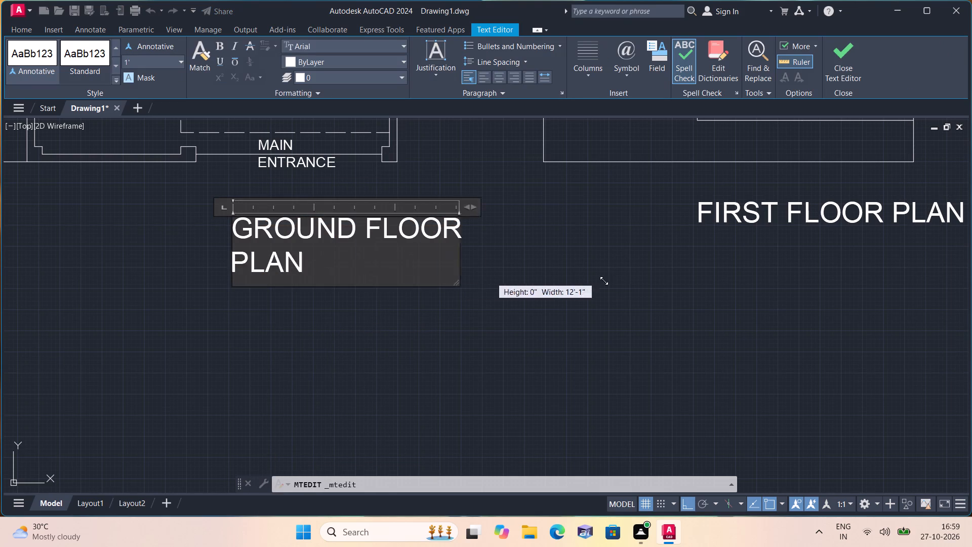
{"action": "left_click_drag", "start_coordinate": [604, 281], "coordinate": [700, 276]}
{"action": "left_click", "coordinate": [667, 287]}
{"action": "scroll", "coordinate": [592, 259], "scroll_direction": "down", "scroll_amount": 1}
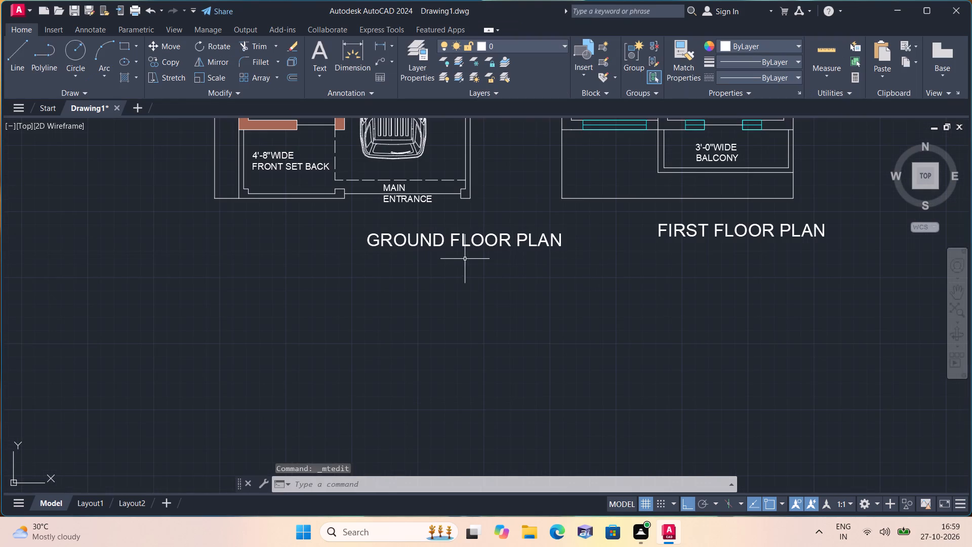
Move the GROUND FLOOR PLAN title about 7'-6" west beneath the ground floor plan.
{"action": "left_click", "coordinate": [437, 244]}
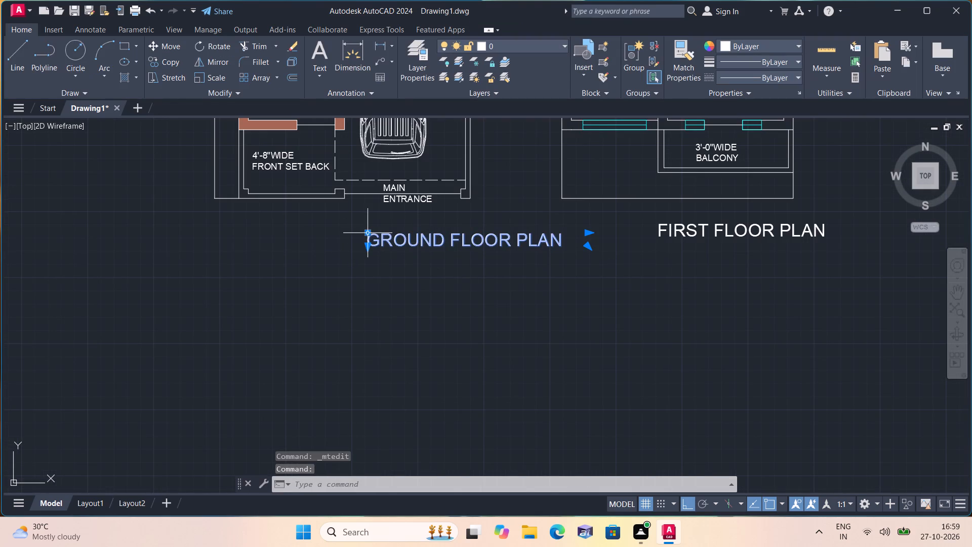
{"action": "left_click", "coordinate": [367, 232]}
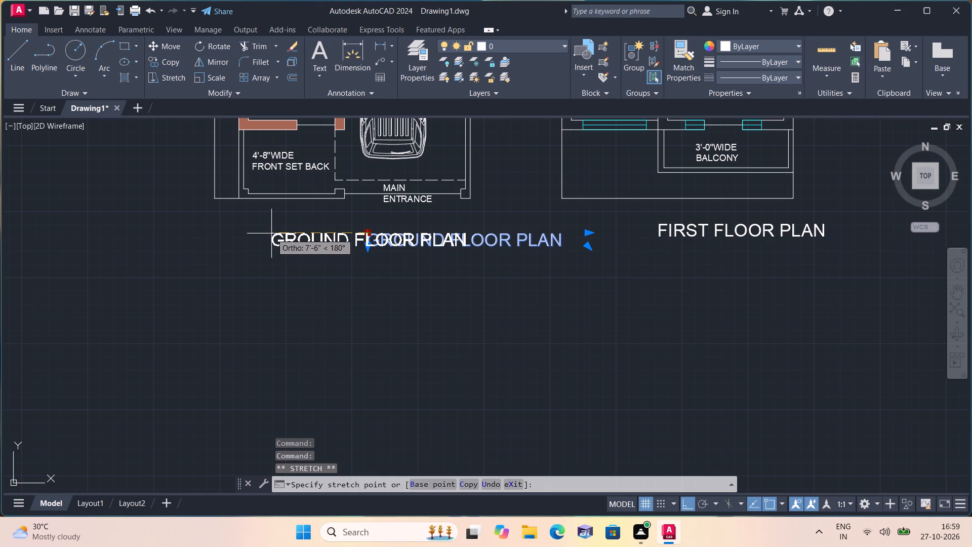
{"action": "left_click", "coordinate": [271, 233]}
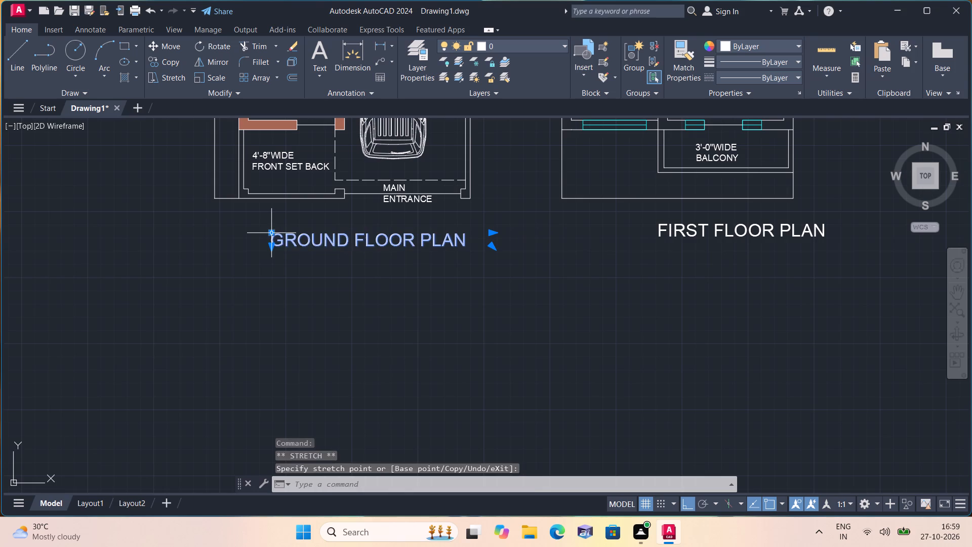
Move the FIRST FLOOR PLAN title about 5'-2" west to centre it beneath the first floor plan.
{"action": "scroll", "coordinate": [277, 249], "scroll_direction": "down", "scroll_amount": 1}
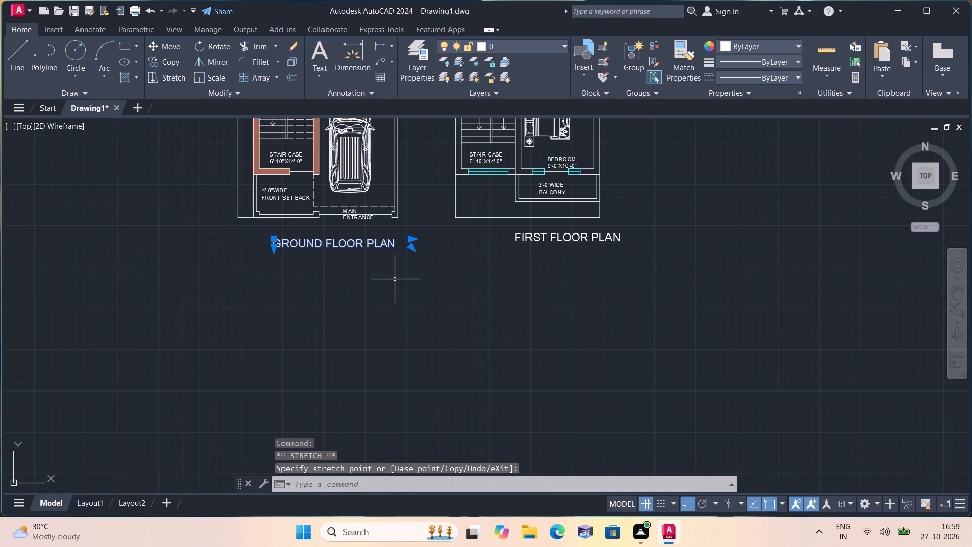
{"action": "middle_click_drag", "start_coordinate": [393, 279], "coordinate": [292, 239]}
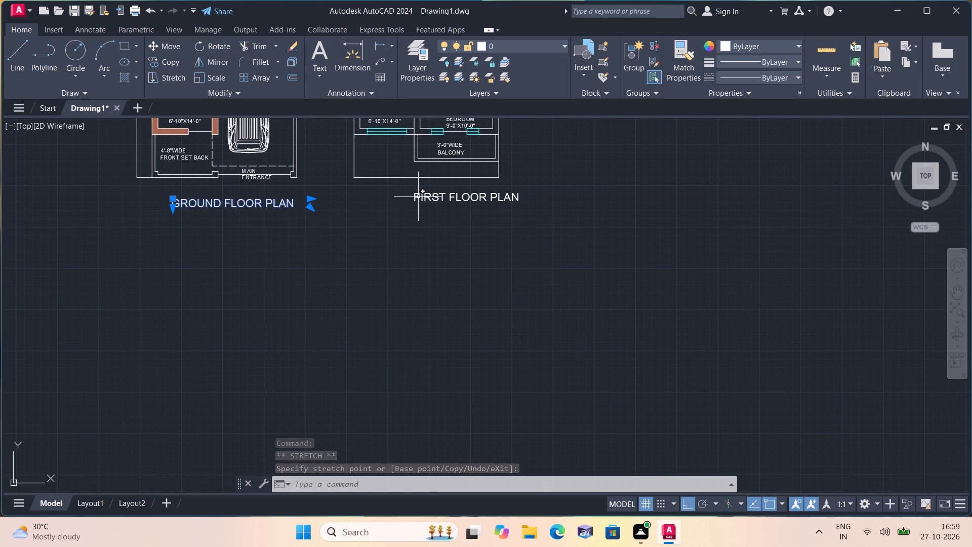
{"action": "left_click", "coordinate": [422, 197]}
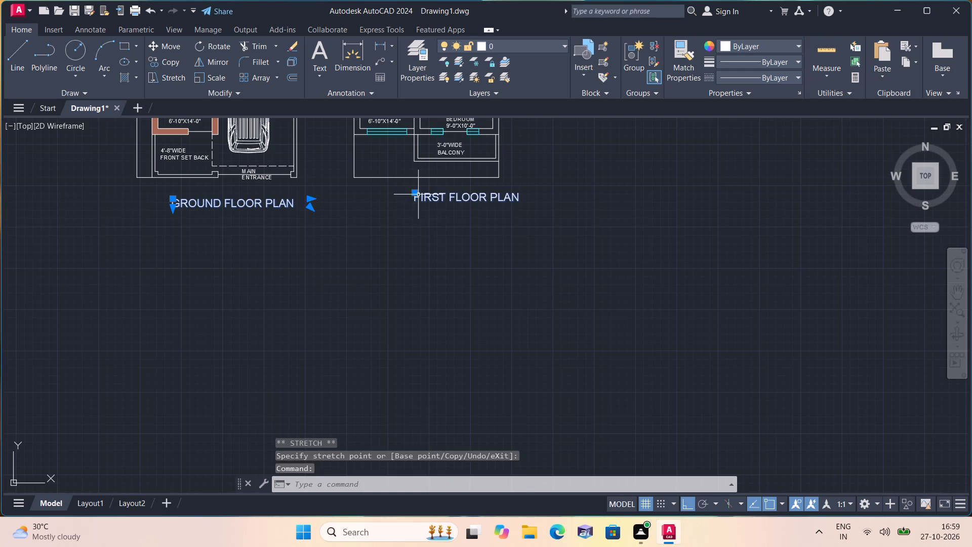
{"action": "left_click", "coordinate": [417, 194]}
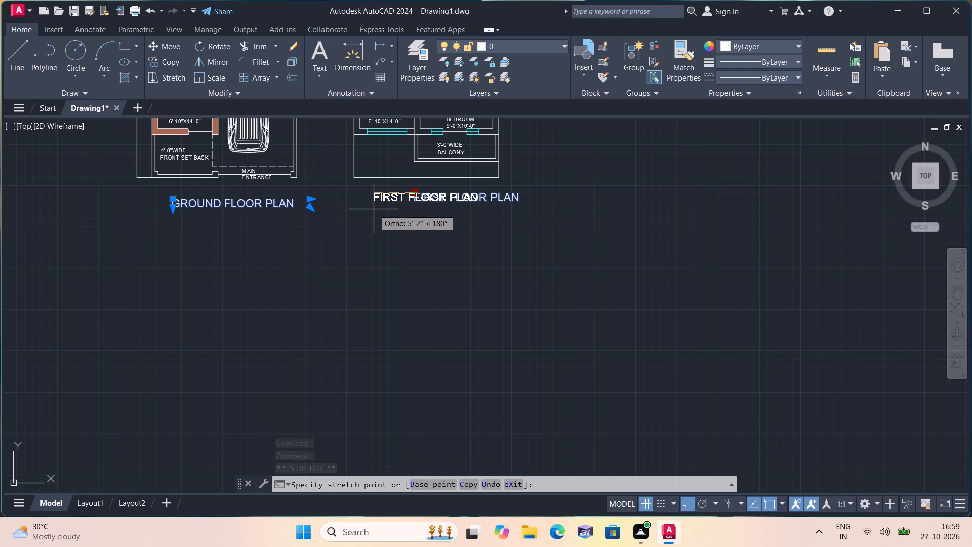
{"action": "left_click", "coordinate": [374, 209]}
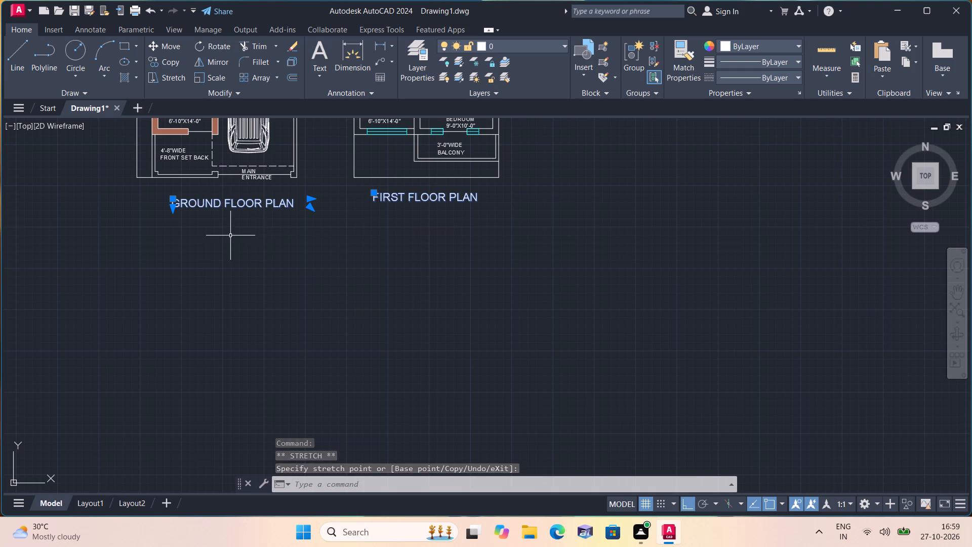
Shift the GROUND FLOOR PLAN title slightly further west to centre it beneath its plan, and clear the selection.
{"action": "left_click", "coordinate": [173, 200]}
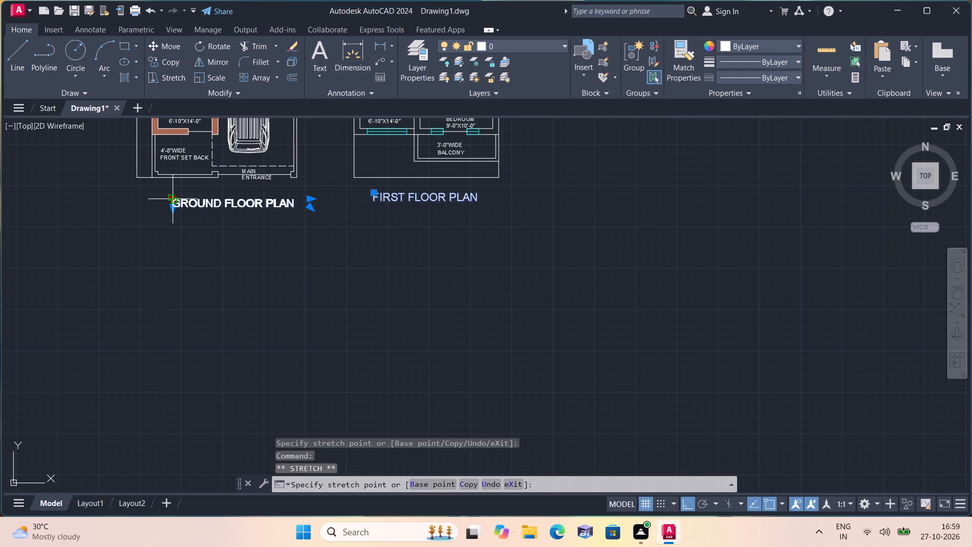
{"action": "left_click", "coordinate": [158, 199]}
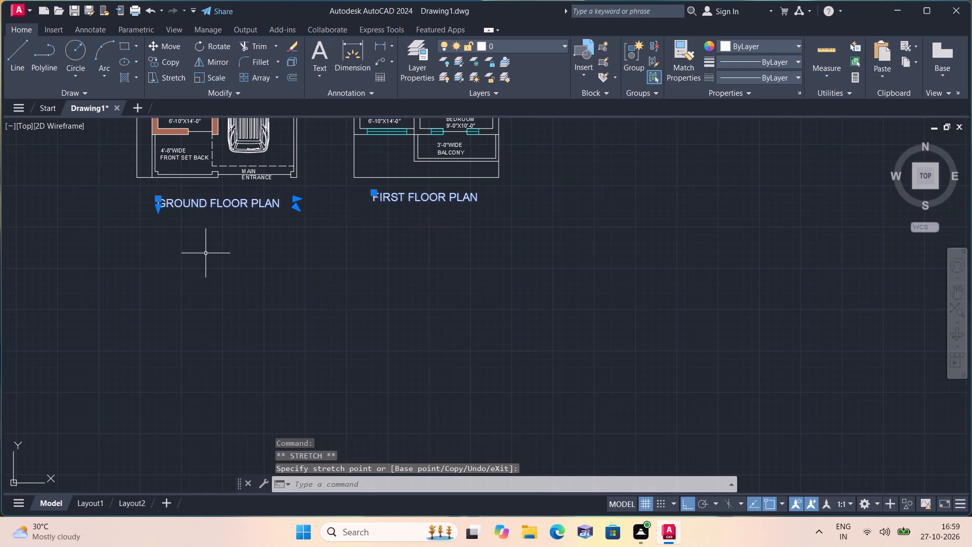
{"action": "key", "text": "Escape"}
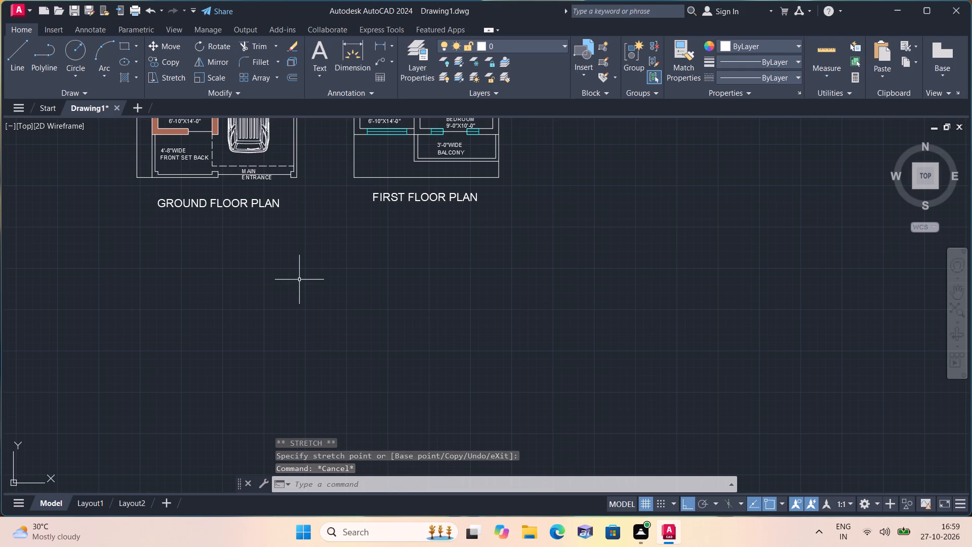
Save the drawing in the Downloads folder under the file name 17.
{"action": "scroll", "coordinate": [323, 225], "scroll_direction": "down", "scroll_amount": 1}
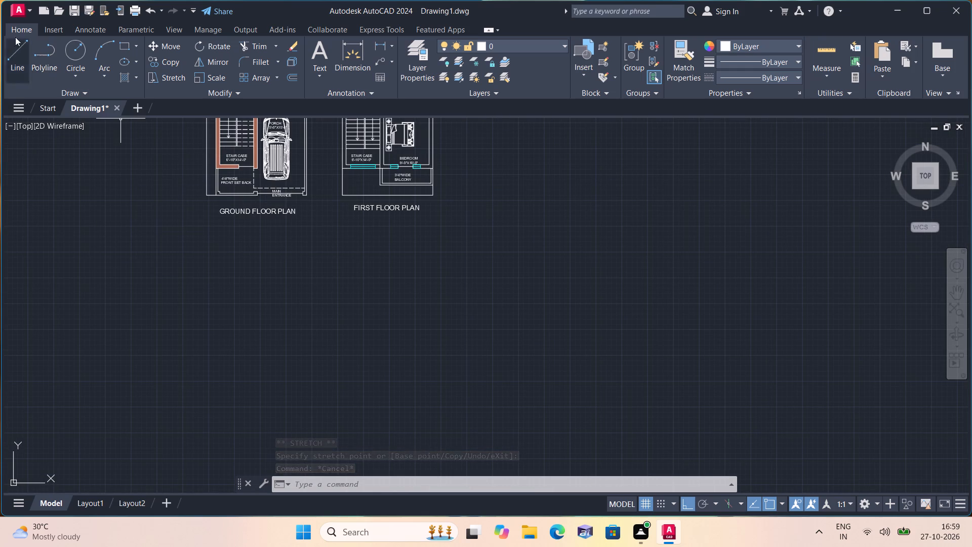
{"action": "left_click", "coordinate": [12, 11]}
{"action": "left_click", "coordinate": [49, 134]}
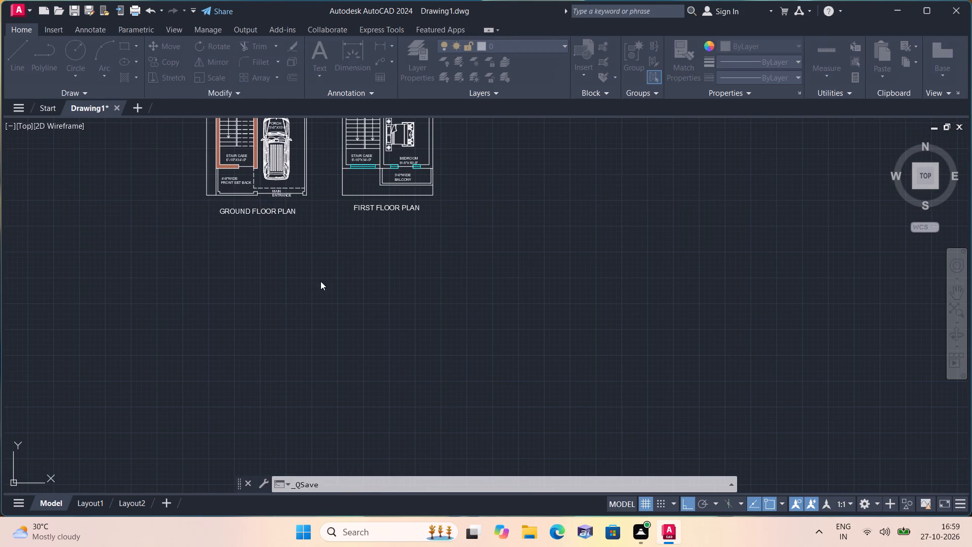
{"action": "left_click", "coordinate": [459, 380]}
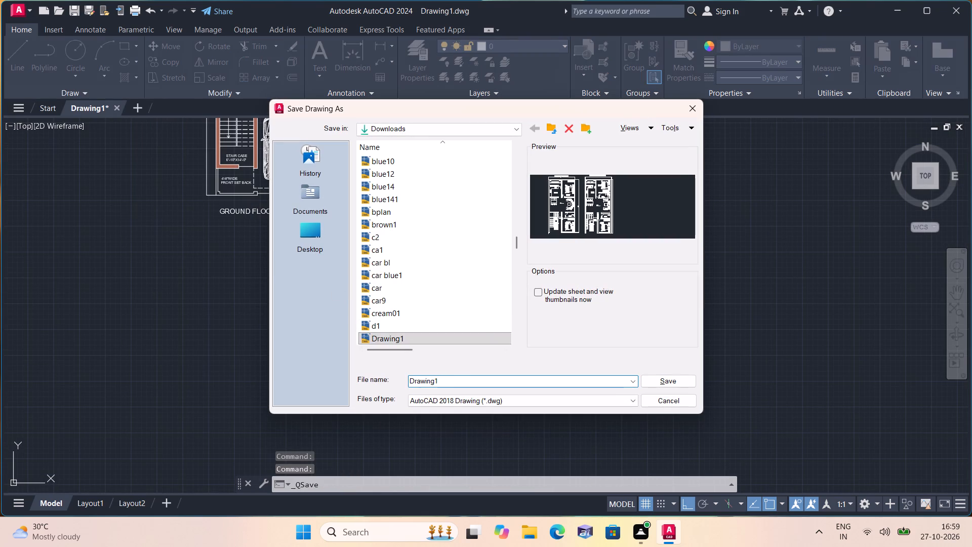
{"action": "key", "text": "BackSpace"}
{"action": "key", "text": "BackSpace"}
{"action": "key", "text": "BackSpace"}
{"action": "key", "text": "BackSpace"}
{"action": "key", "text": "BackSpace"}
{"action": "key", "text": "BackSpace"}
{"action": "key", "text": "BackSpace"}
{"action": "key", "text": "BackSpace"}
{"action": "key", "text": "BackSpace"}
{"action": "key", "text": "BackSpace"}
{"action": "key", "text": "BackSpace"}
{"action": "key", "text": "BackSpace"}
{"action": "key", "text": "BackSpace"}
{"action": "key", "text": "BackSpace"}
{"action": "type", "text": "17"}
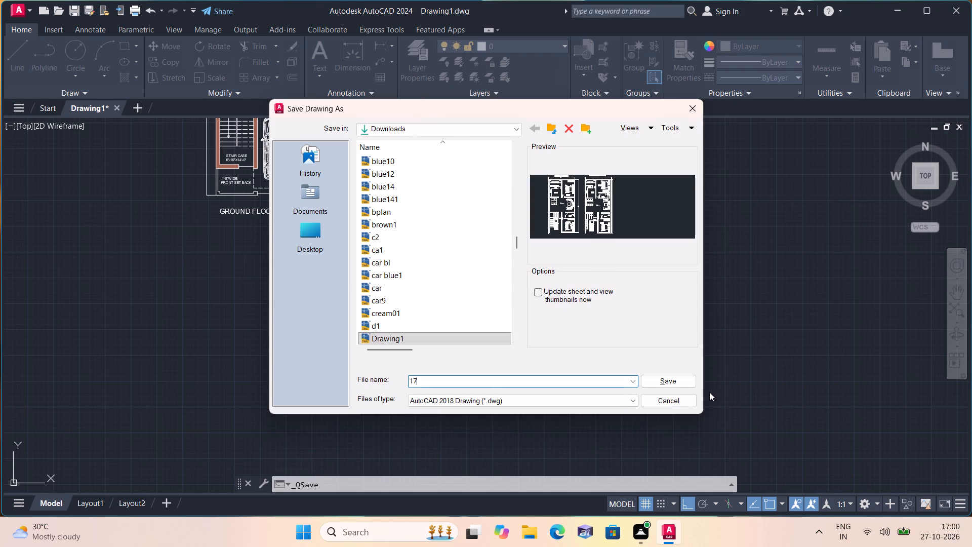
{"action": "left_click", "coordinate": [673, 379]}
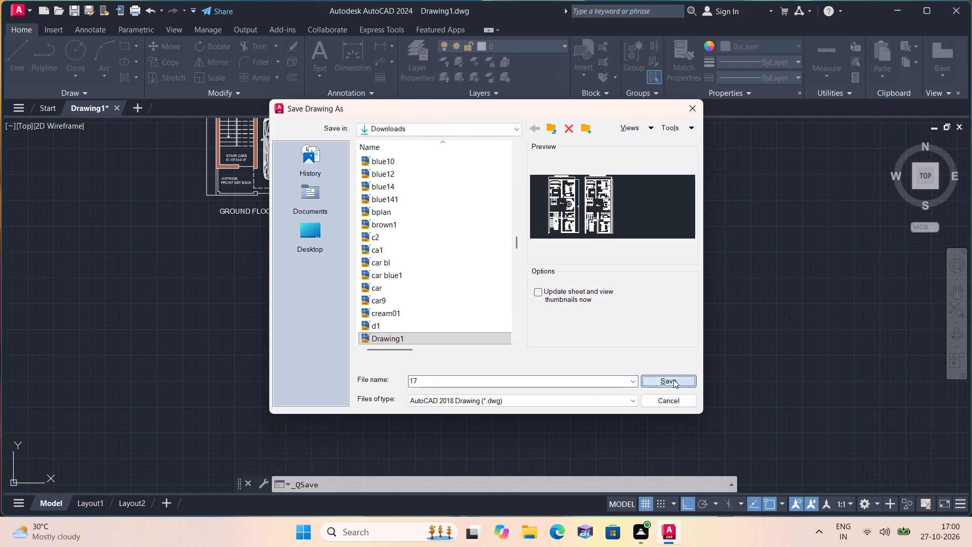
Start a plot of the model with the DWG To PDF.pc3 plotter and ISO A4 (297.00 x 210.00 MM) paper.
{"action": "scroll", "coordinate": [531, 348], "scroll_direction": "down", "scroll_amount": 1}
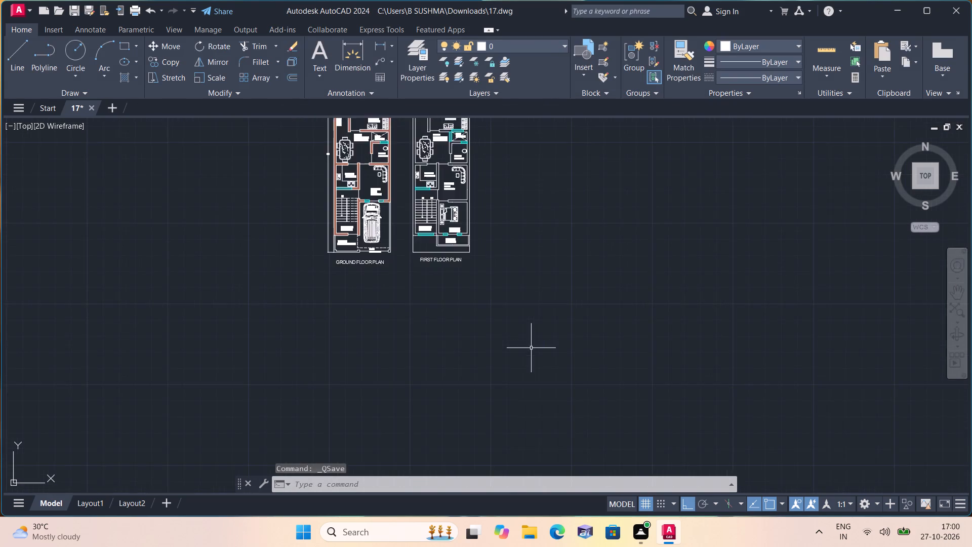
{"action": "scroll", "coordinate": [515, 328], "scroll_direction": "down", "scroll_amount": 2}
{"action": "scroll", "coordinate": [479, 306], "scroll_direction": "up", "scroll_amount": 2}
{"action": "type", "text": "plot"}
{"action": "key", "text": "space"}
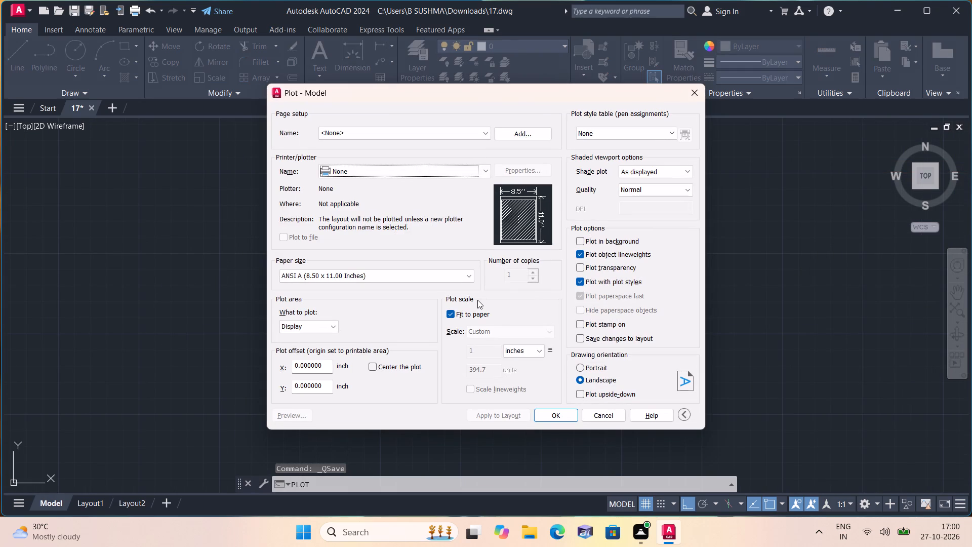
{"action": "left_click", "coordinate": [401, 174]}
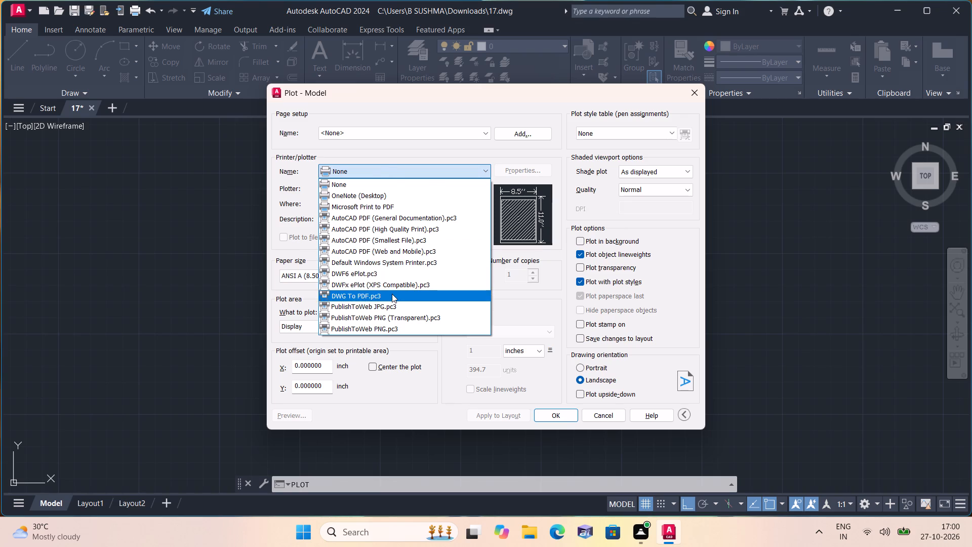
{"action": "left_click", "coordinate": [392, 294]}
{"action": "left_click", "coordinate": [394, 275]}
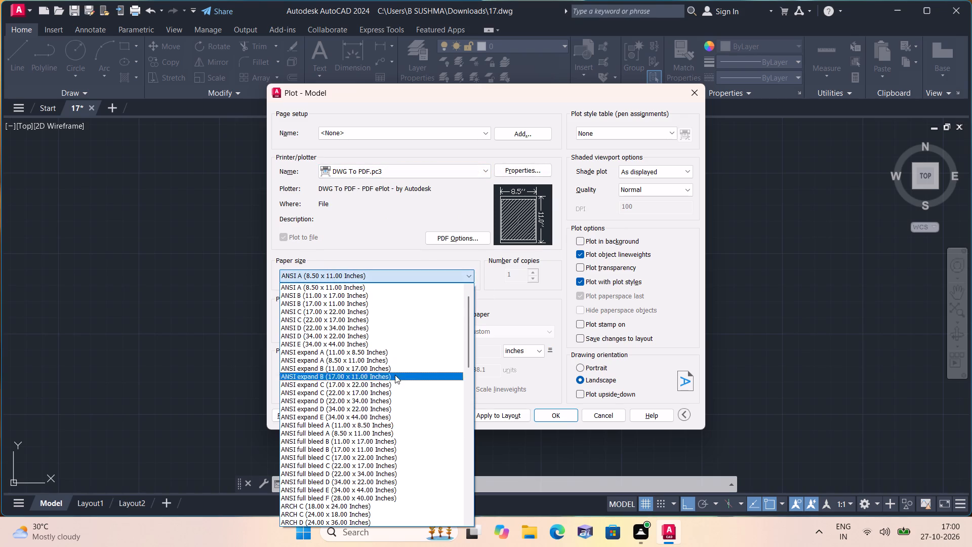
{"action": "scroll", "coordinate": [381, 431], "scroll_direction": "down", "scroll_amount": 5}
{"action": "scroll", "coordinate": [314, 365], "scroll_direction": "down", "scroll_amount": 2}
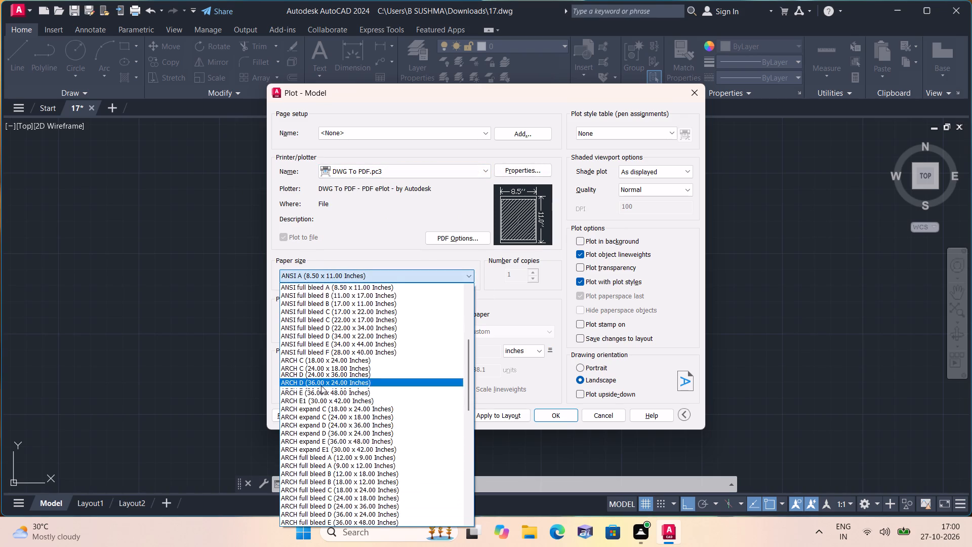
{"action": "scroll", "coordinate": [321, 385], "scroll_direction": "down", "scroll_amount": 4}
{"action": "scroll", "coordinate": [326, 465], "scroll_direction": "down", "scroll_amount": 2}
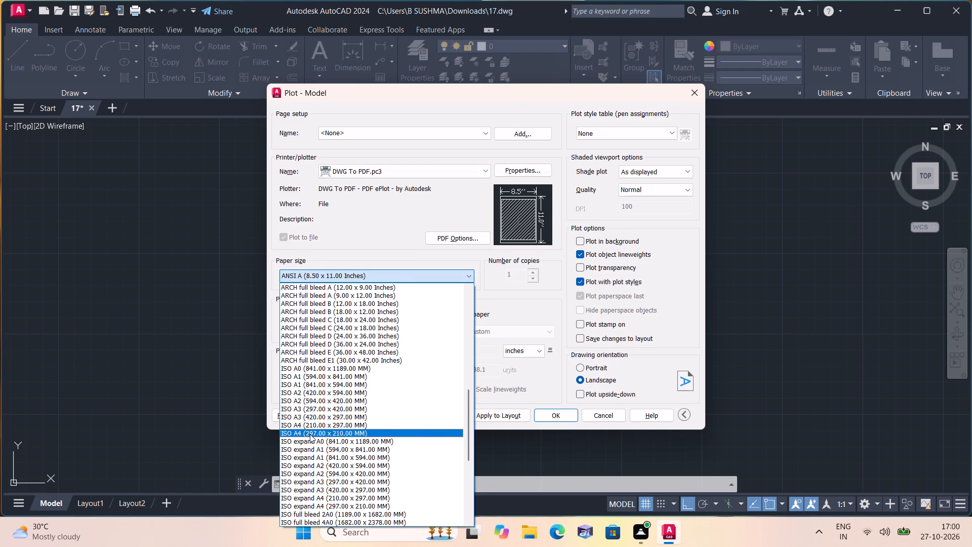
{"action": "left_click", "coordinate": [309, 432]}
Set the plot area to a window enclosing both floor plans with their titles, and centre the plot.
{"action": "left_click", "coordinate": [326, 323]}
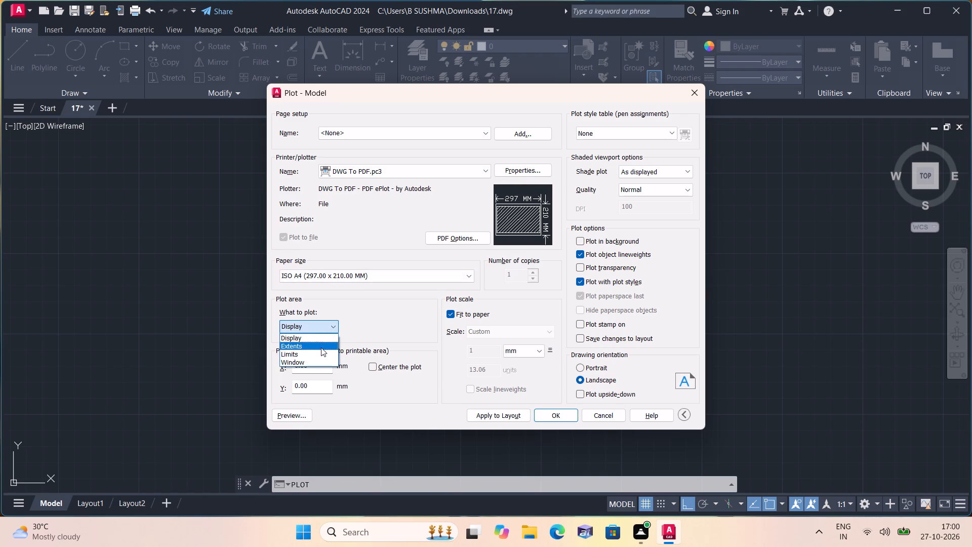
{"action": "left_click", "coordinate": [319, 362]}
{"action": "scroll", "coordinate": [319, 362], "scroll_direction": "down", "scroll_amount": 2}
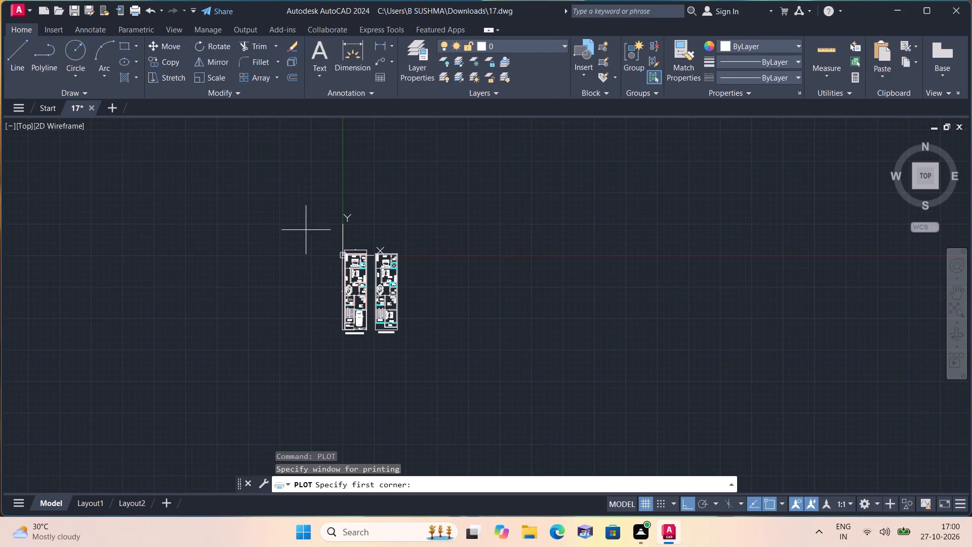
{"action": "left_click_drag", "start_coordinate": [300, 218], "coordinate": [335, 268]}
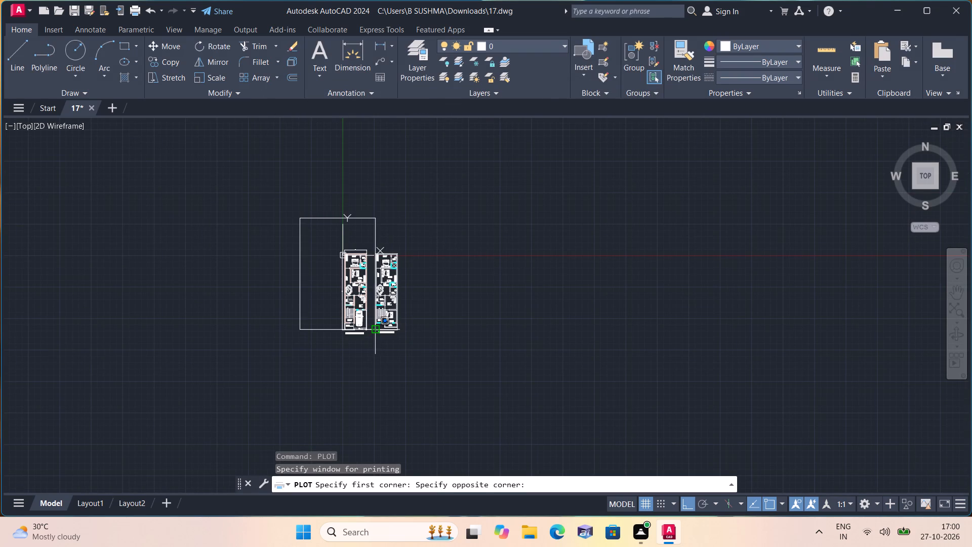
{"action": "left_click", "coordinate": [434, 360]}
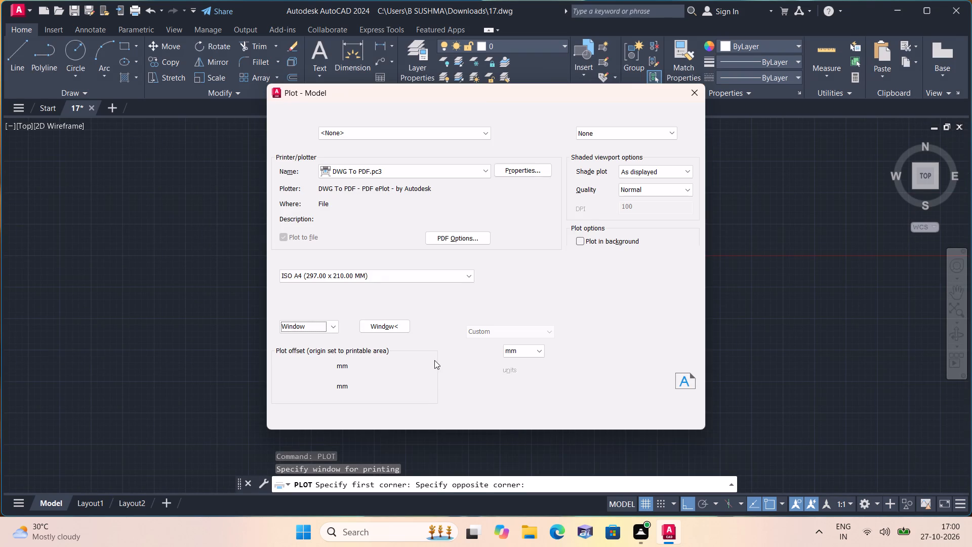
{"action": "left_click", "coordinate": [376, 367]}
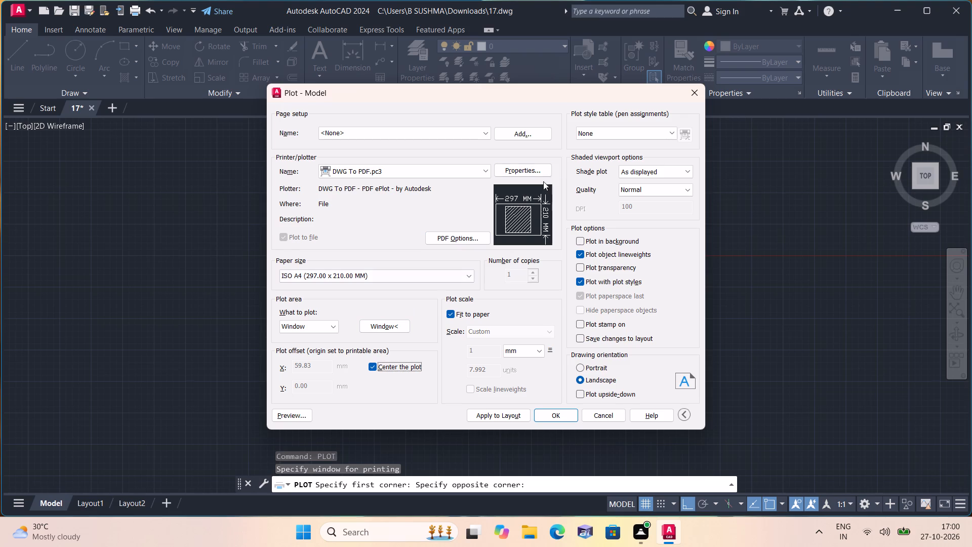
Assign the acad.ctb plot style table to the plot and to all layouts.
{"action": "left_click", "coordinate": [607, 132]}
{"action": "left_click", "coordinate": [590, 156]}
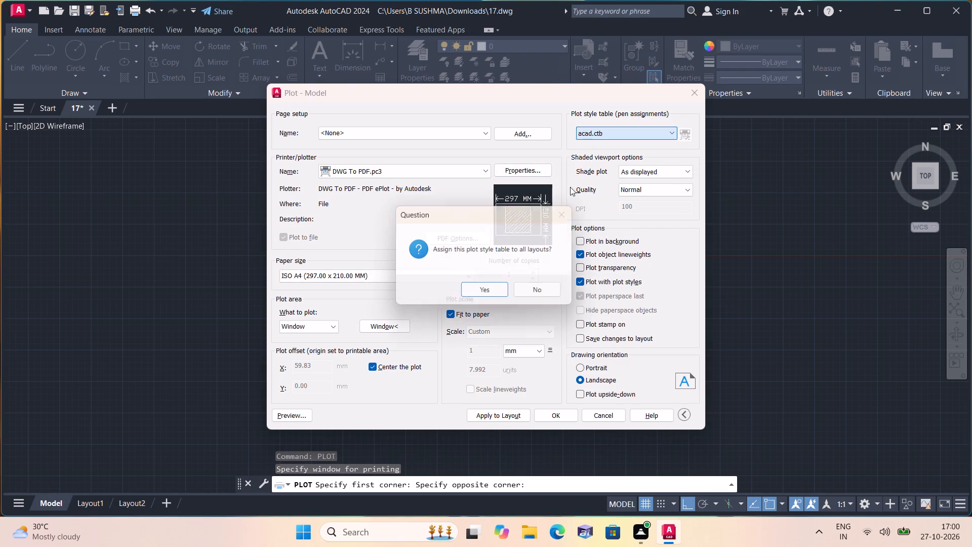
{"action": "left_click", "coordinate": [496, 295]}
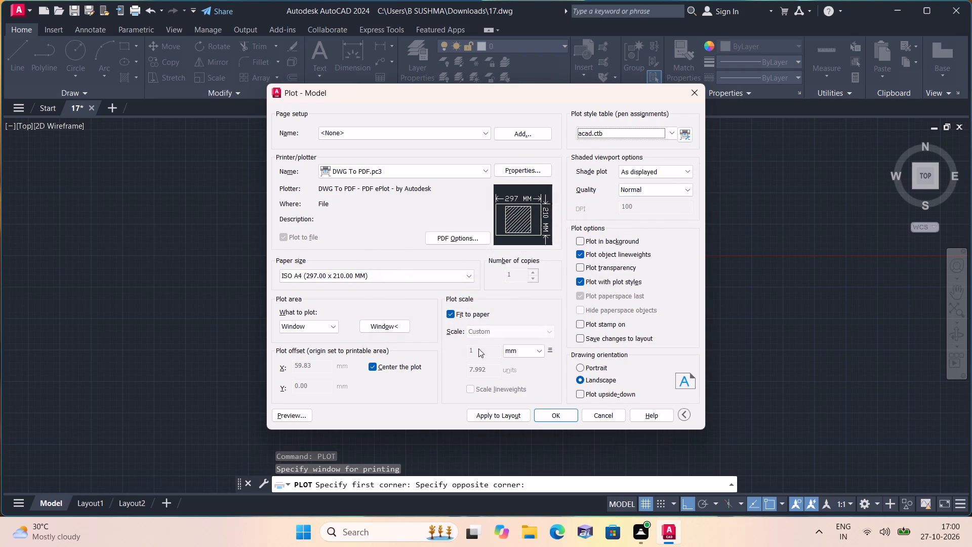
Preview the plot, examine the ground and first floor plans with their titles up close, and exit the preview.
{"action": "left_click", "coordinate": [294, 415]}
{"action": "scroll", "coordinate": [427, 337], "scroll_direction": "up", "scroll_amount": 1}
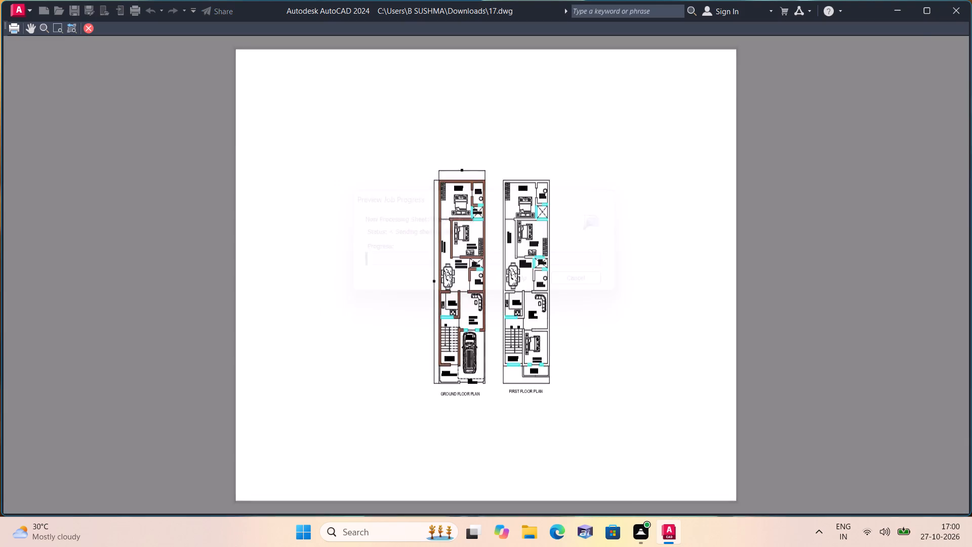
{"action": "scroll", "coordinate": [427, 337], "scroll_direction": "up", "scroll_amount": 5}
{"action": "middle_click_drag", "start_coordinate": [637, 340], "coordinate": [507, 337]}
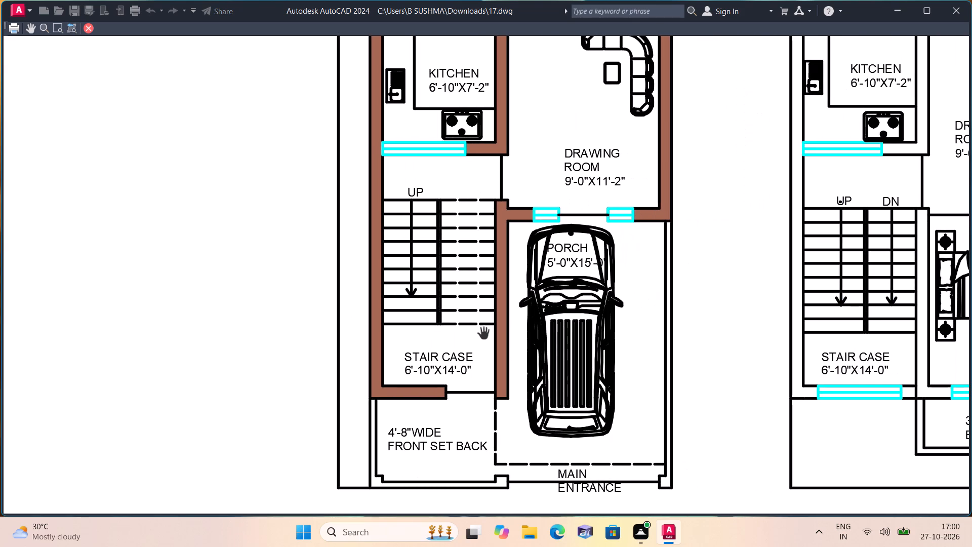
{"action": "scroll", "coordinate": [568, 372], "scroll_direction": "down", "scroll_amount": 1}
{"action": "middle_click_drag", "start_coordinate": [568, 372], "coordinate": [502, 401]}
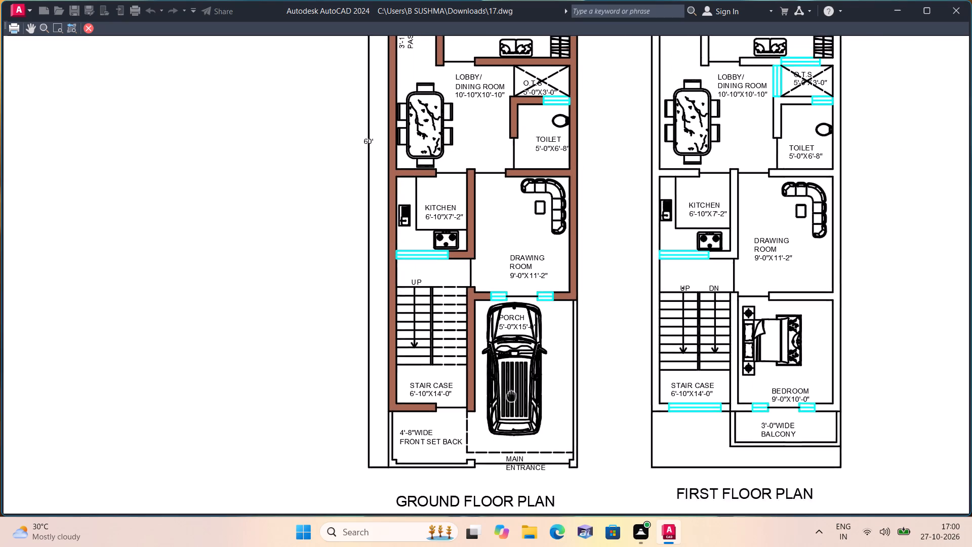
{"action": "middle_click_drag", "start_coordinate": [502, 401], "coordinate": [472, 445]}
{"action": "scroll", "coordinate": [474, 447], "scroll_direction": "down", "scroll_amount": 1}
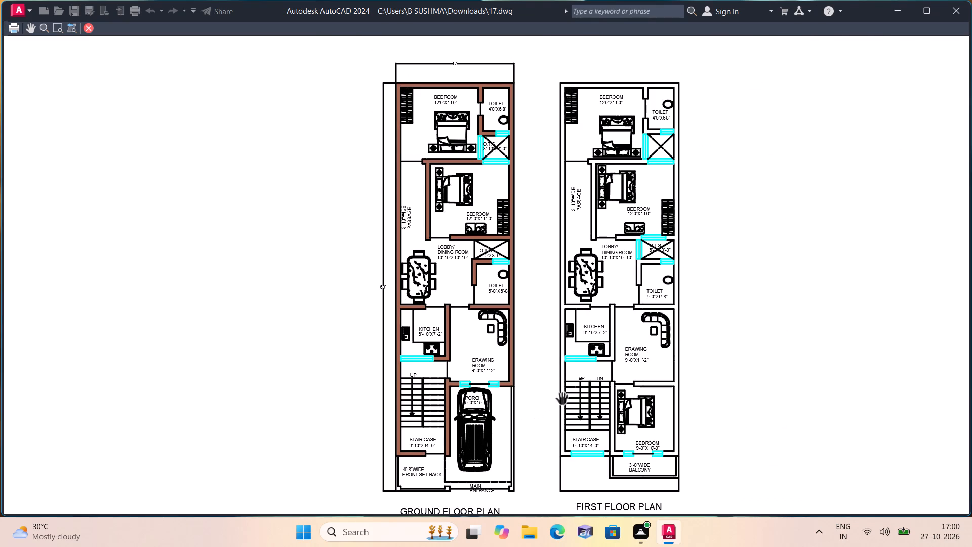
{"action": "right_click", "coordinate": [724, 339]}
{"action": "left_click", "coordinate": [751, 347]}
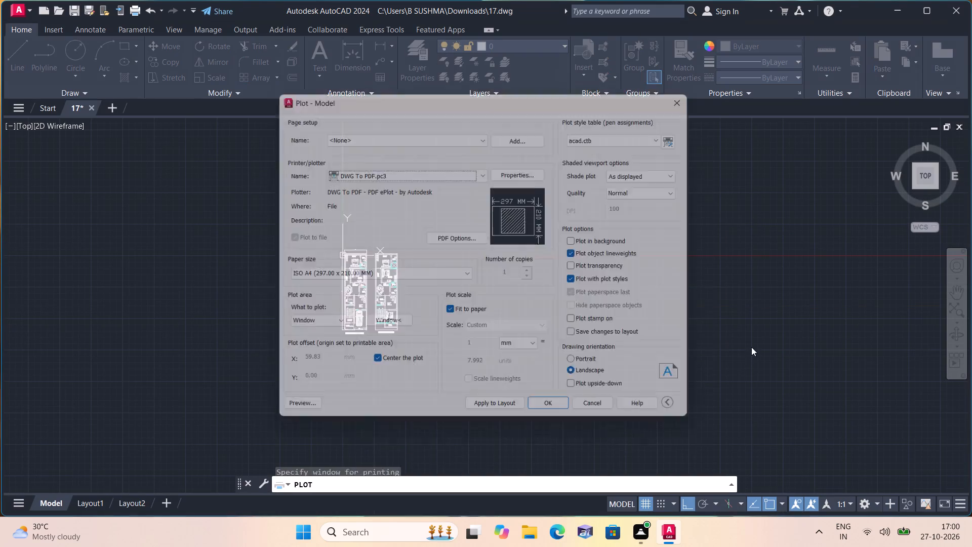
Apply the plot settings to the layout, plot to 17-Model.pdf in the Documents folder, and dismiss the PDF app chooser.
{"action": "left_click", "coordinate": [498, 415]}
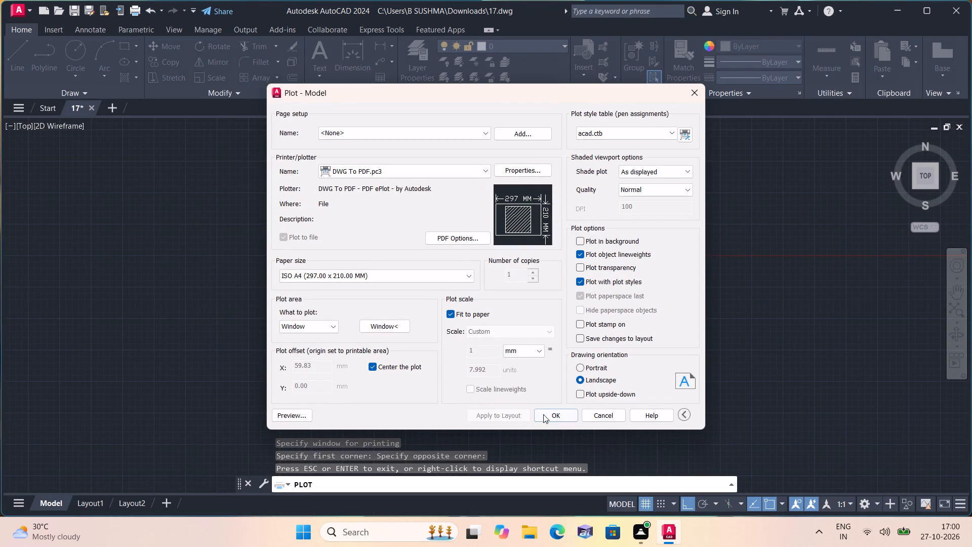
{"action": "left_click", "coordinate": [548, 414]}
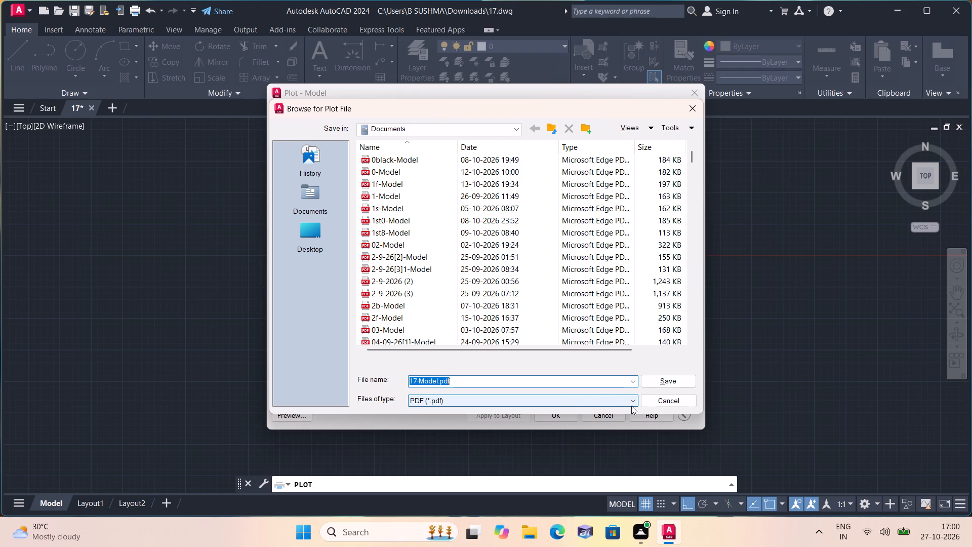
{"action": "left_click", "coordinate": [659, 382]}
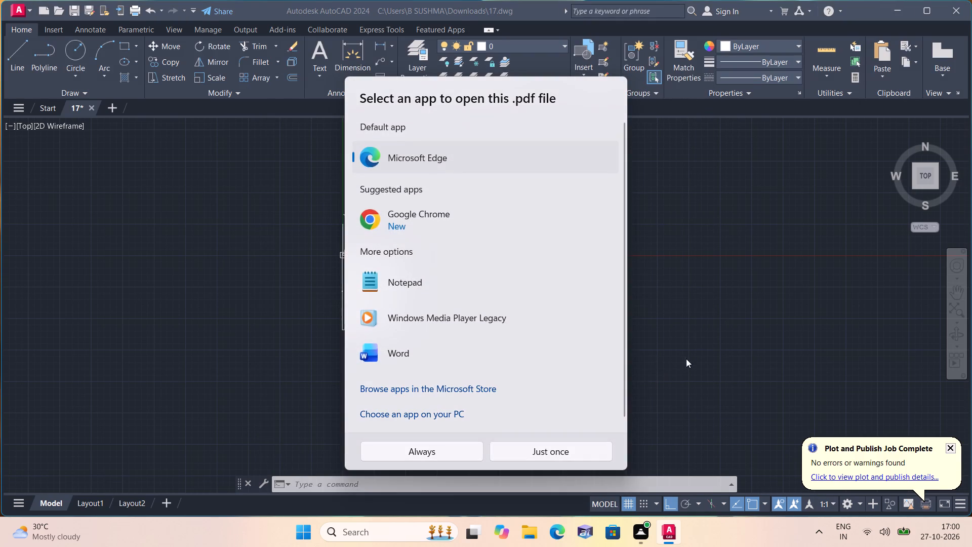
{"action": "left_click", "coordinate": [692, 349]}
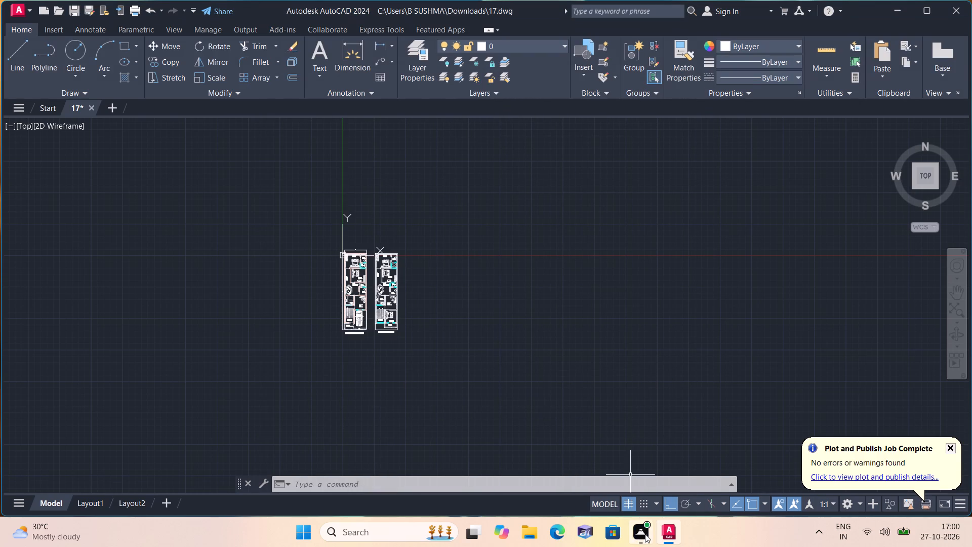